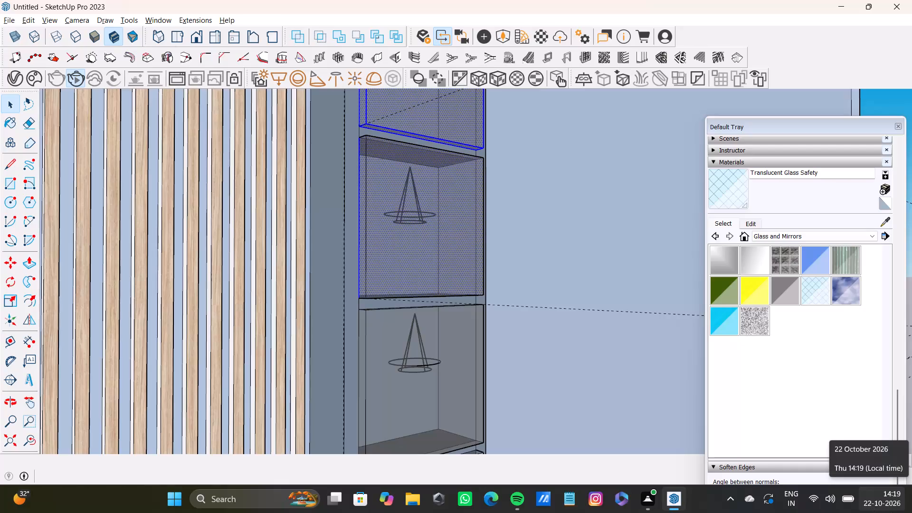
# Add the back and left end edges of the top face on the right column's second glass panel to the selection.
pyautogui.scroll(-8, 506, 314)
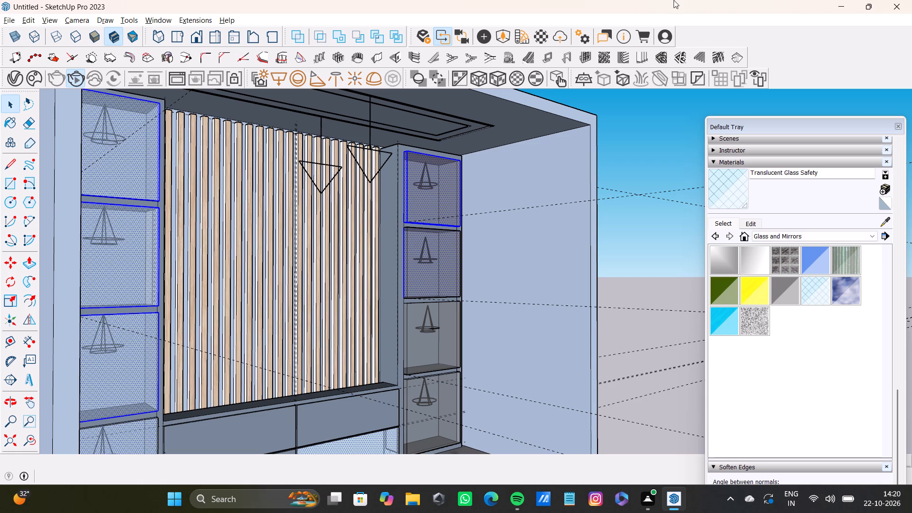
pyautogui.scroll(5, 444, 263)
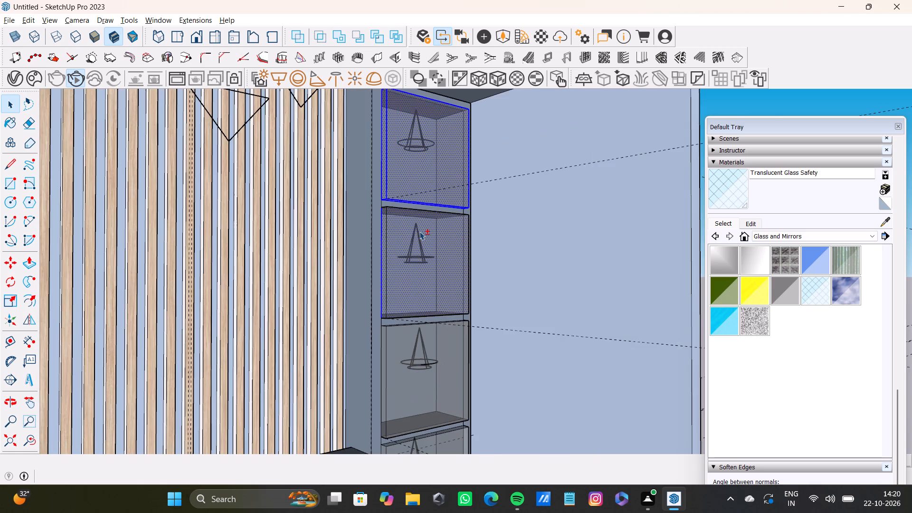
pyautogui.scroll(15, 419, 231)
pyautogui.keyDown('shift'); pyautogui.click(385, 207); pyautogui.keyUp('shift')
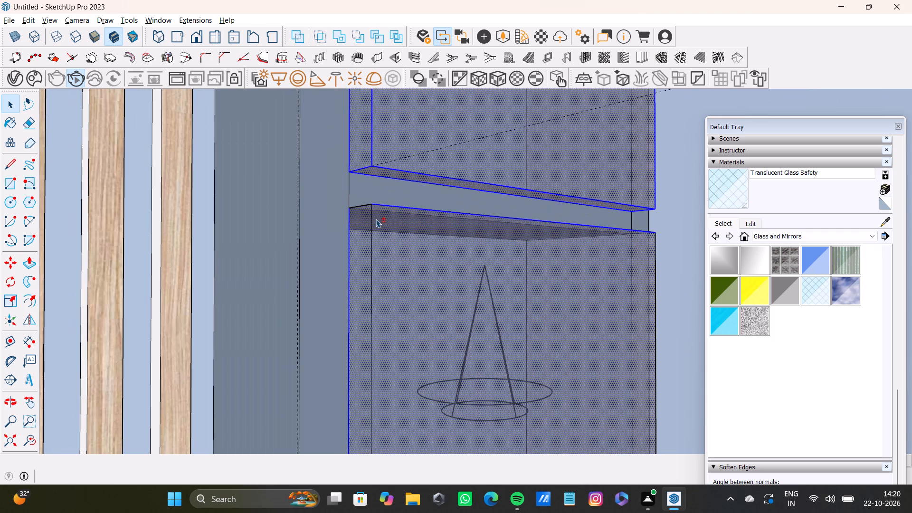
pyautogui.keyDown('shift'); pyautogui.click(373, 223); pyautogui.keyUp('shift')
pyautogui.keyDown('shift'); pyautogui.click(364, 206); pyautogui.keyUp('shift')
# Add the right end edge of the second glass panel's top face, along with its remaining long edge, to the selection.
pyautogui.keyDown('shift'); pyautogui.scroll(-3, 518, 253); pyautogui.keyUp('shift')
pyautogui.keyDown('shift'); pyautogui.moveTo(560, 288); pyautogui.dragTo(498, 237, button='middle'); pyautogui.keyUp('shift')
pyautogui.keyDown('shift'); pyautogui.scroll(7, 557, 255); pyautogui.keyUp('shift')
pyautogui.keyDown('shift'); pyautogui.click(588, 291); pyautogui.keyUp('shift')
pyautogui.keyDown('shift'); pyautogui.moveTo(586, 285); pyautogui.dragTo(427, 428, button='middle'); pyautogui.keyUp('shift')
pyautogui.keyDown('shift'); pyautogui.scroll(9, 521, 264); pyautogui.keyUp('shift')
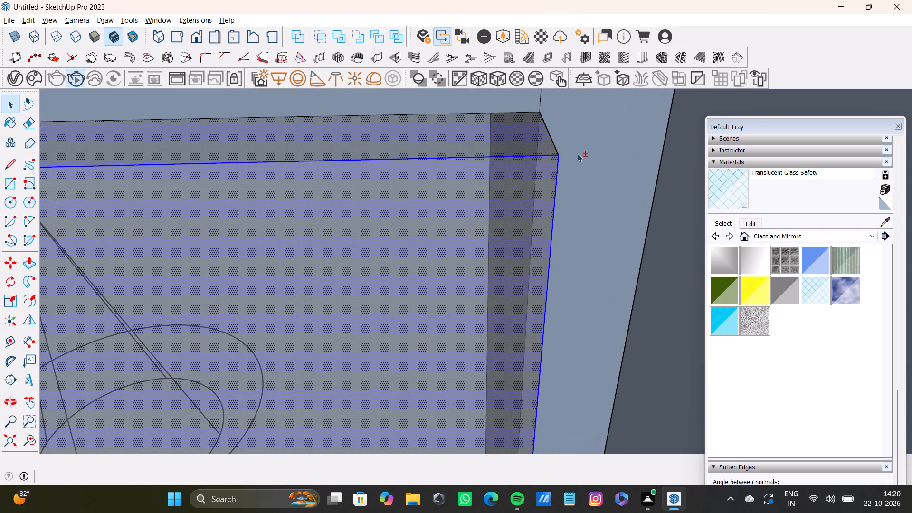
pyautogui.keyDown('shift'); pyautogui.scroll(2, 577, 153); pyautogui.keyUp('shift')
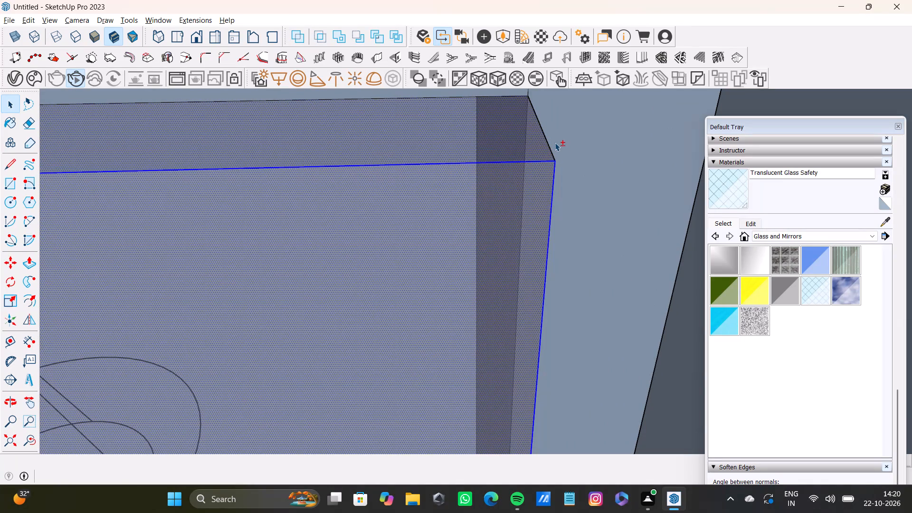
pyautogui.keyDown('shift'); pyautogui.click(552, 147); pyautogui.keyUp('shift')
pyautogui.keyDown('shift'); pyautogui.click(511, 95); pyautogui.keyUp('shift')
pyautogui.keyDown('shift'); pyautogui.click(582, 116); pyautogui.keyUp('shift')
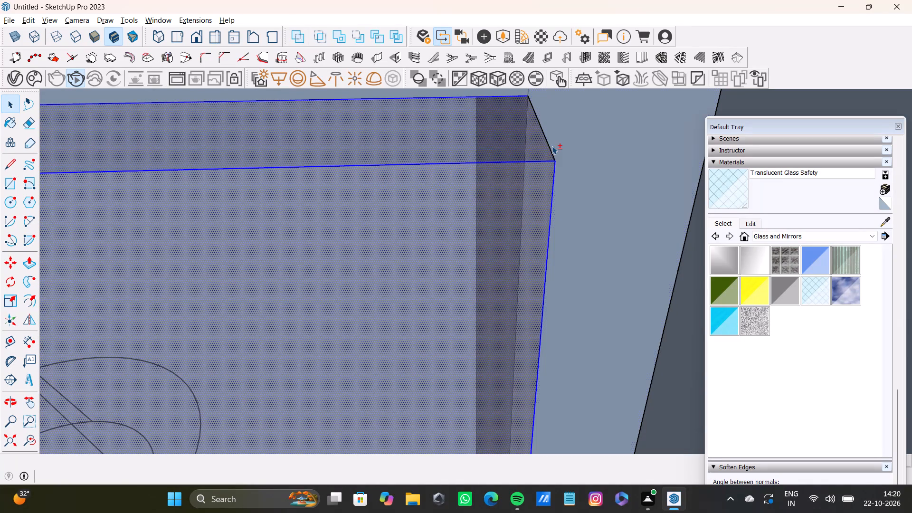
pyautogui.keyDown('shift'); pyautogui.click(549, 152); pyautogui.keyUp('shift')
# Add the bottom face and lower long edges of the right column's second glass panel to the selection.
pyautogui.keyDown('shift'); pyautogui.scroll(-8, 549, 163); pyautogui.keyUp('shift')
pyautogui.keyDown('shift'); pyautogui.moveTo(549, 176); pyautogui.dragTo(547, 149, button='middle'); pyautogui.keyUp('shift')
pyautogui.keyDown('shift'); pyautogui.scroll(-8, 531, 181); pyautogui.keyUp('shift')
pyautogui.keyDown('shift'); pyautogui.moveTo(526, 209); pyautogui.dragTo(540, 120, button='middle'); pyautogui.keyUp('shift')
pyautogui.keyDown('shift'); pyautogui.scroll(-11, 539, 126); pyautogui.keyUp('shift')
pyautogui.keyDown('shift'); pyautogui.moveTo(506, 233); pyautogui.dragTo(533, 102, button='middle'); pyautogui.keyUp('shift')
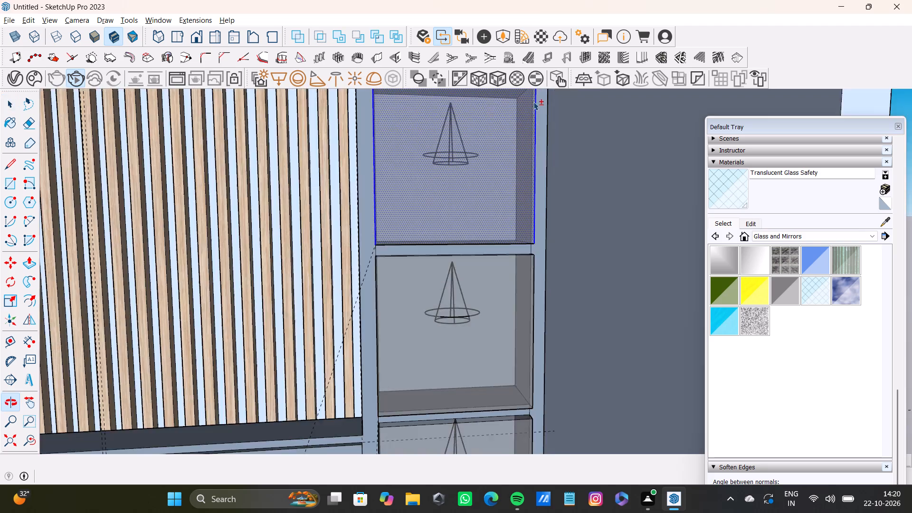
pyautogui.scroll(5, 506, 157)
pyautogui.keyDown('shift'); pyautogui.moveTo(504, 160); pyautogui.dragTo(562, 155, button='middle'); pyautogui.keyUp('shift')
pyautogui.scroll(4, 530, 231)
pyautogui.keyDown('shift'); pyautogui.moveTo(521, 243); pyautogui.dragTo(597, 83, button='middle'); pyautogui.keyUp('shift')
pyautogui.scroll(4, 506, 174)
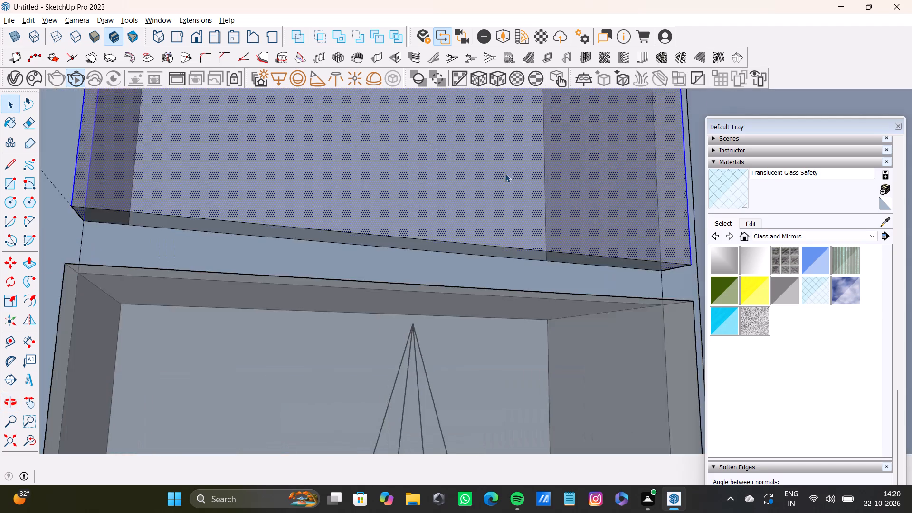
pyautogui.moveTo(441, 159); pyautogui.dragTo(497, 124, button='middle')
pyautogui.keyDown('shift'); pyautogui.scroll(3, 458, 178); pyautogui.keyUp('shift')
pyautogui.keyDown('shift'); pyautogui.click(469, 207); pyautogui.keyUp('shift')
pyautogui.keyDown('shift'); pyautogui.click(468, 214); pyautogui.keyUp('shift')
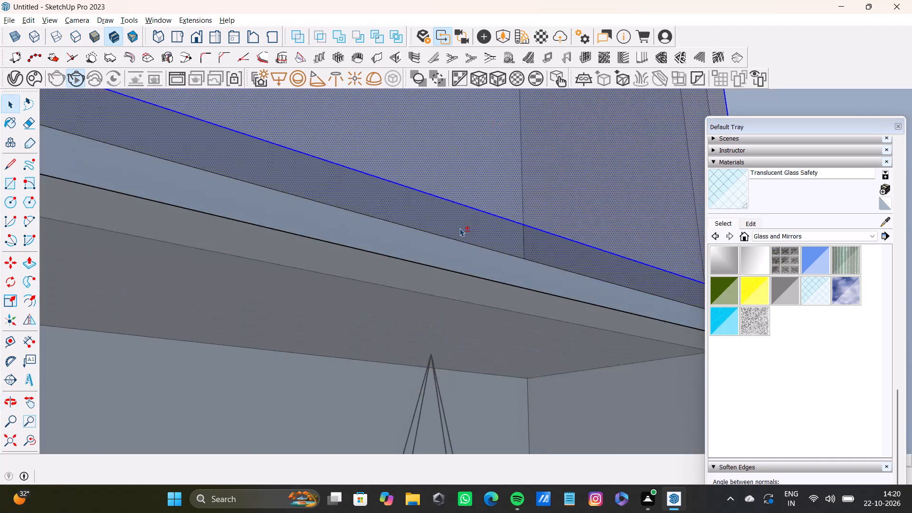
pyautogui.keyDown('shift'); pyautogui.click(459, 241); pyautogui.keyUp('shift')
# Add the second glass panel's right bottom end edge and the adjoining vertical edge of its right side to the selection.
pyautogui.keyDown('shift'); pyautogui.scroll(-4, 459, 241); pyautogui.keyUp('shift')
pyautogui.keyDown('shift'); pyautogui.moveTo(462, 239); pyautogui.dragTo(228, 309, button='middle'); pyautogui.keyUp('shift')
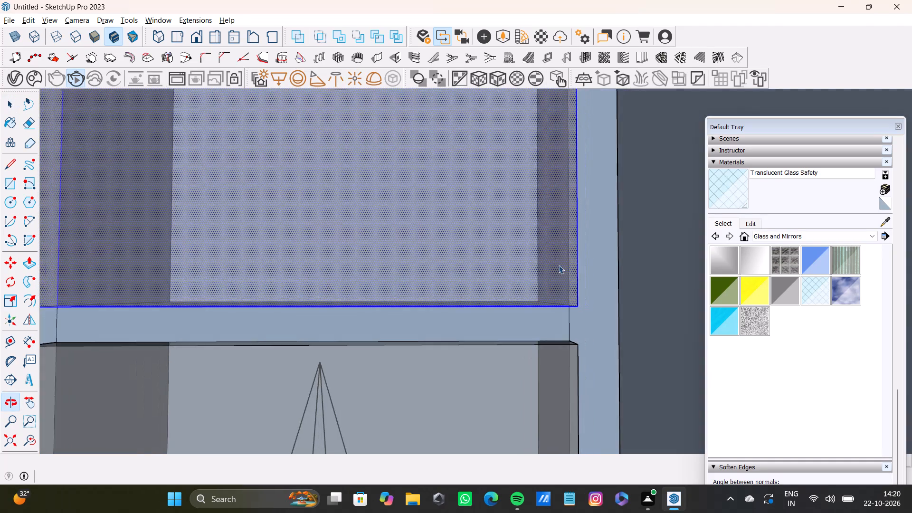
pyautogui.moveTo(559, 265); pyautogui.dragTo(502, 332, button='middle')
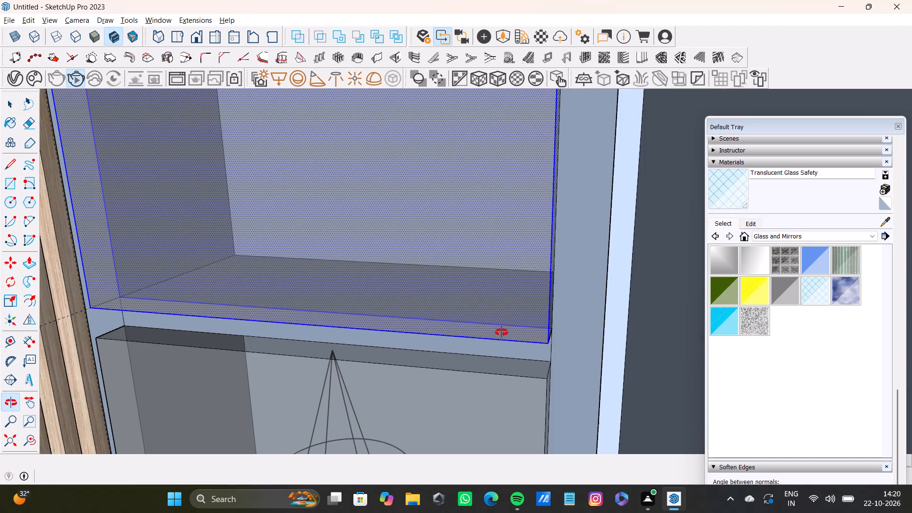
pyautogui.moveTo(502, 332); pyautogui.dragTo(502, 332, button='middle')
pyautogui.scroll(10, 585, 329)
pyautogui.moveTo(570, 330); pyautogui.dragTo(544, 342, button='middle')
pyautogui.keyDown('shift'); pyautogui.scroll(3, 513, 345); pyautogui.keyUp('shift')
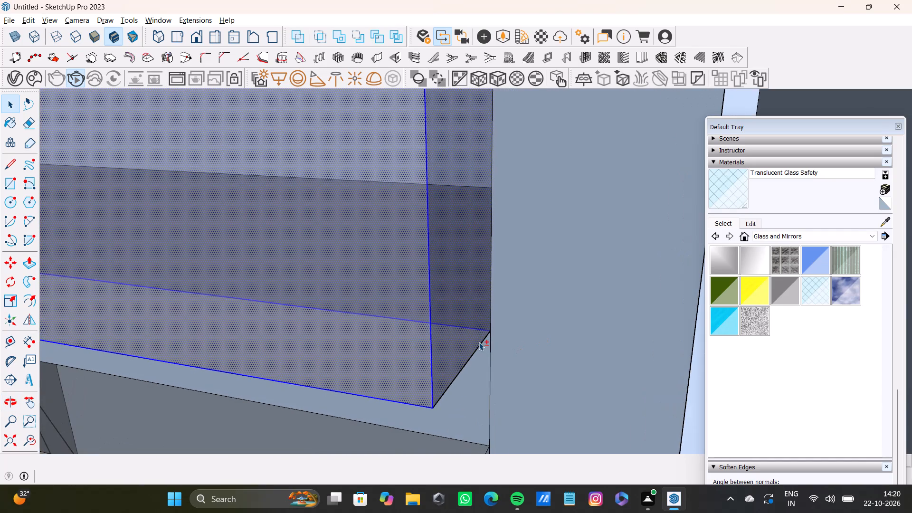
pyautogui.keyDown('shift'); pyautogui.click(479, 345); pyautogui.keyUp('shift')
pyautogui.keyDown('shift'); pyautogui.click(491, 317); pyautogui.keyUp('shift')
pyautogui.keyDown('shift'); pyautogui.scroll(-13, 489, 317); pyautogui.keyUp('shift')
pyautogui.keyDown('shift'); pyautogui.click(24, 441); pyautogui.keyUp('shift')
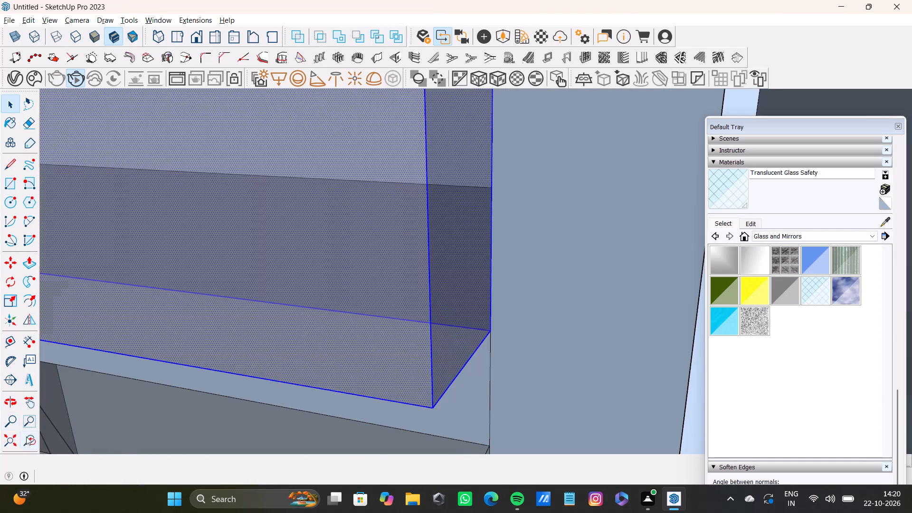
pyautogui.keyDown('shift'); pyautogui.click(615, 303); pyautogui.keyUp('shift')
pyautogui.keyDown('shift'); pyautogui.click(611, 306); pyautogui.keyUp('shift')
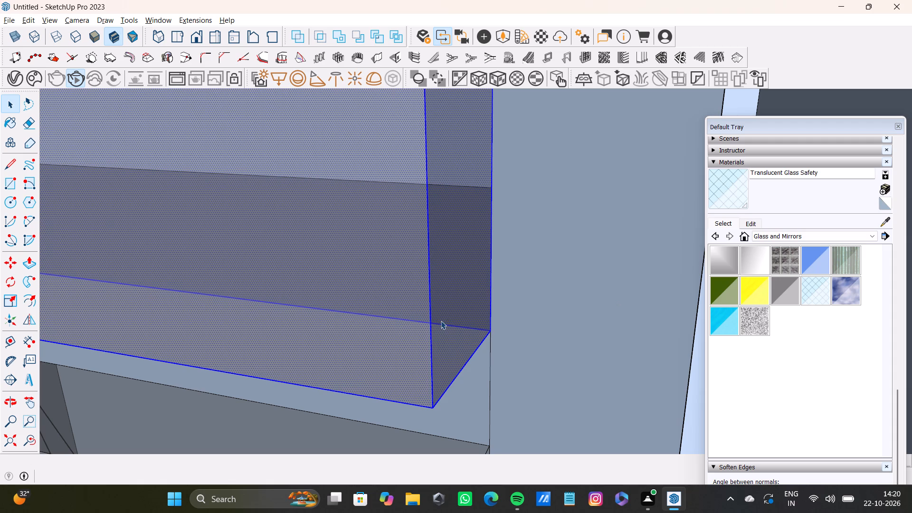
# Add the top face of the right column's third glass panel, with its long edges and left end edge, to the selection.
pyautogui.click(28, 442)
pyautogui.click(6, 436)
pyautogui.moveTo(433, 327); pyautogui.dragTo(243, 266, button='middle')
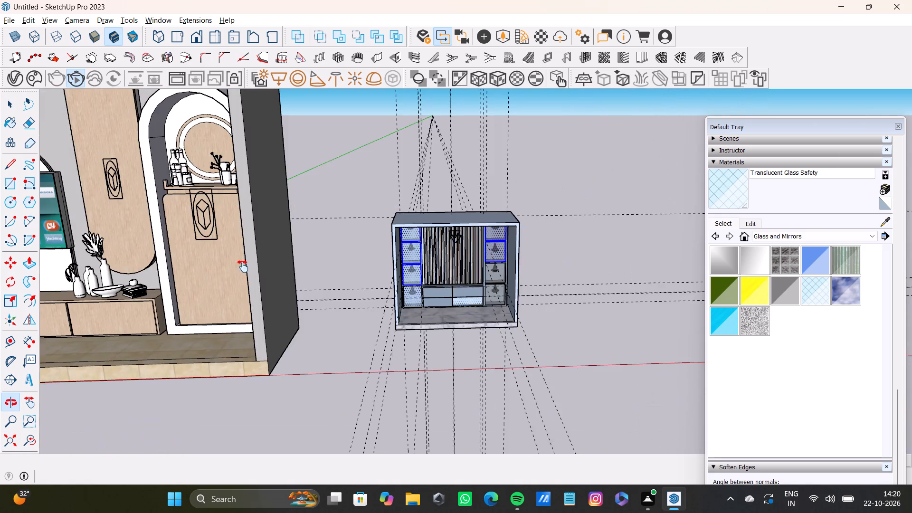
pyautogui.moveTo(243, 266); pyautogui.dragTo(238, 271, button='middle')
pyautogui.scroll(14, 471, 222)
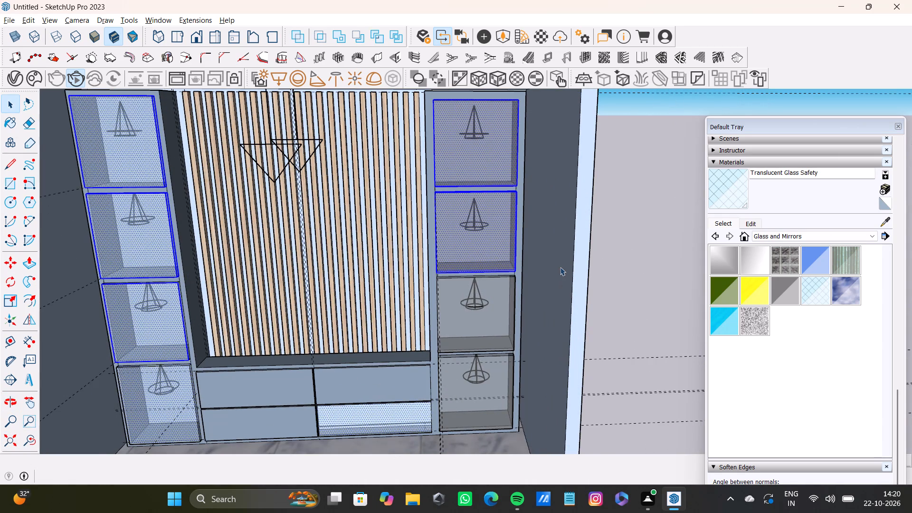
pyautogui.scroll(9, 331, 273)
pyautogui.keyDown('shift'); pyautogui.moveTo(521, 314); pyautogui.dragTo(314, 311, button='middle'); pyautogui.keyUp('shift')
pyautogui.keyDown('shift'); pyautogui.scroll(6, 321, 294); pyautogui.keyUp('shift')
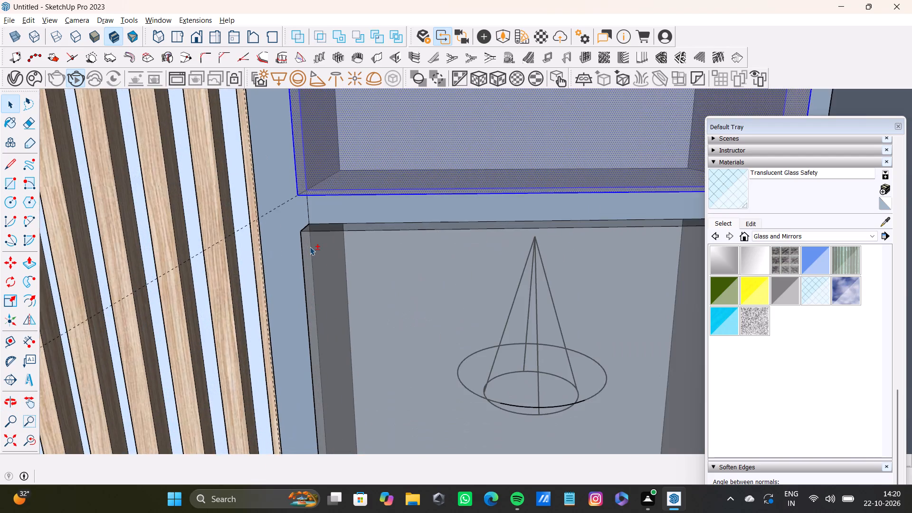
pyautogui.keyDown('shift'); pyautogui.scroll(10, 310, 247); pyautogui.keyUp('shift')
pyautogui.keyDown('shift'); pyautogui.click(337, 228); pyautogui.keyUp('shift')
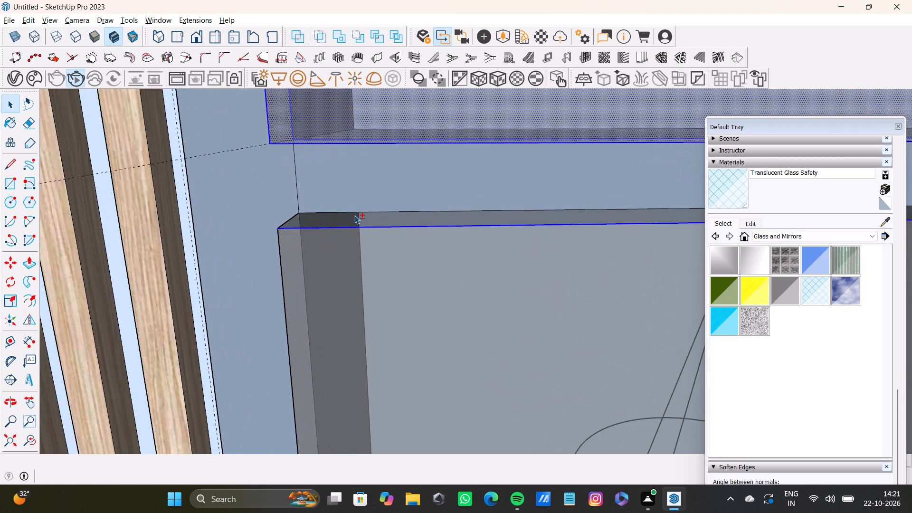
pyautogui.keyDown('shift'); pyautogui.click(357, 214); pyautogui.keyUp('shift')
pyautogui.keyDown('shift'); pyautogui.click(357, 220); pyautogui.keyUp('shift')
pyautogui.keyDown('shift'); pyautogui.click(287, 223); pyautogui.keyUp('shift')
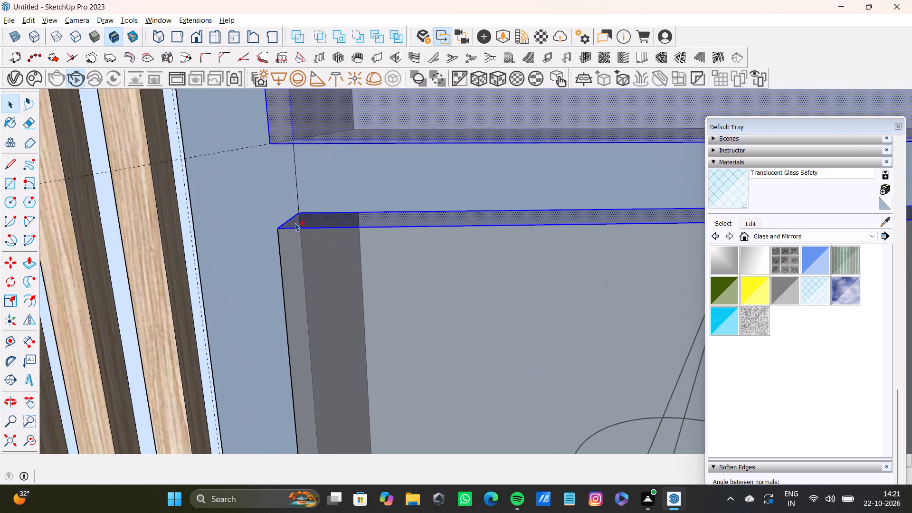
# Add the right end edge of the third glass panel's top face and the right front vertical edge to the selection.
pyautogui.keyDown('shift'); pyautogui.scroll(-9, 294, 222); pyautogui.keyUp('shift')
pyautogui.keyDown('shift'); pyautogui.moveTo(429, 277); pyautogui.dragTo(142, 307, button='middle'); pyautogui.keyUp('shift')
pyautogui.keyDown('shift'); pyautogui.scroll(12, 446, 279); pyautogui.keyUp('shift')
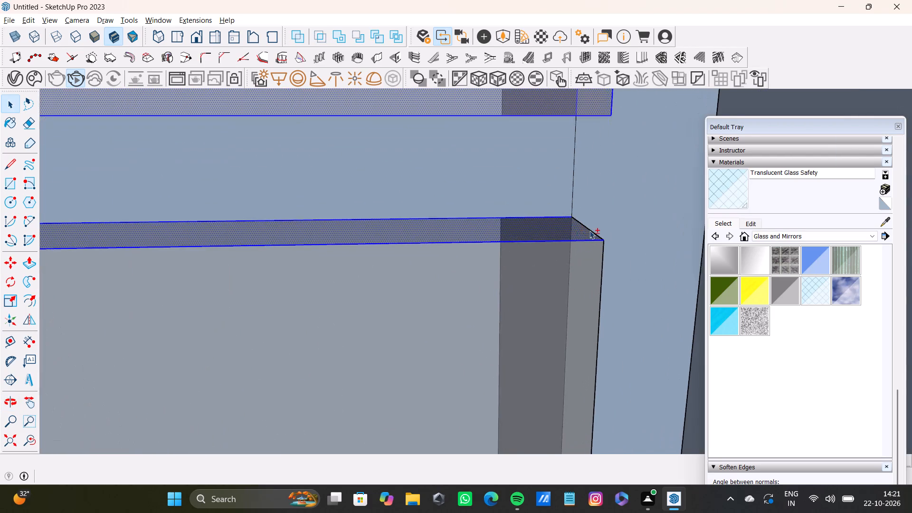
pyautogui.keyDown('shift'); pyautogui.click(594, 231); pyautogui.keyUp('shift')
pyautogui.keyDown('shift'); pyautogui.click(608, 268); pyautogui.keyUp('shift')
pyautogui.keyDown('shift'); pyautogui.scroll(-9, 584, 297); pyautogui.keyUp('shift')
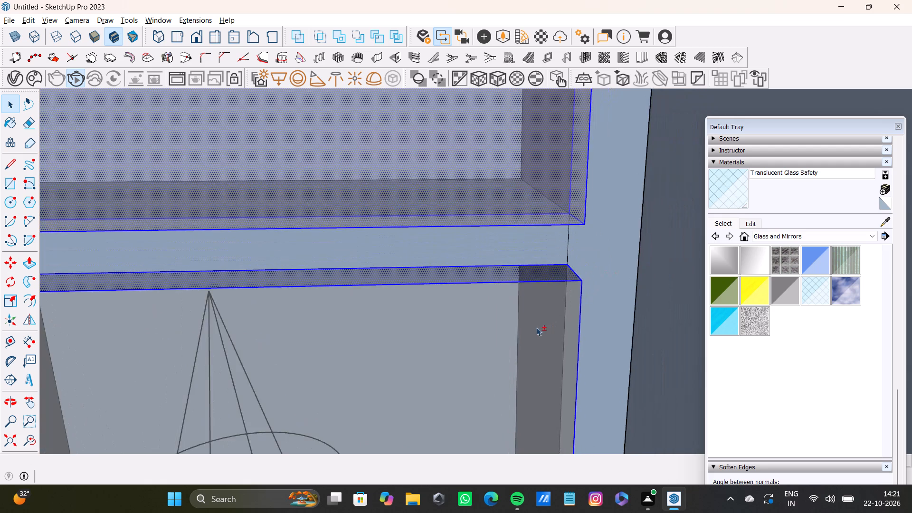
# Add the left bottom end edge of the right column's second glass panel to the selection.
pyautogui.keyDown('shift'); pyautogui.moveTo(536, 327); pyautogui.dragTo(654, 320, button='middle'); pyautogui.keyUp('shift')
pyautogui.scroll(-7, 292, 323)
pyautogui.keyDown('shift'); pyautogui.moveTo(306, 329); pyautogui.dragTo(709, 308, button='middle'); pyautogui.keyUp('shift')
pyautogui.moveTo(499, 350); pyautogui.dragTo(715, 348, button='middle')
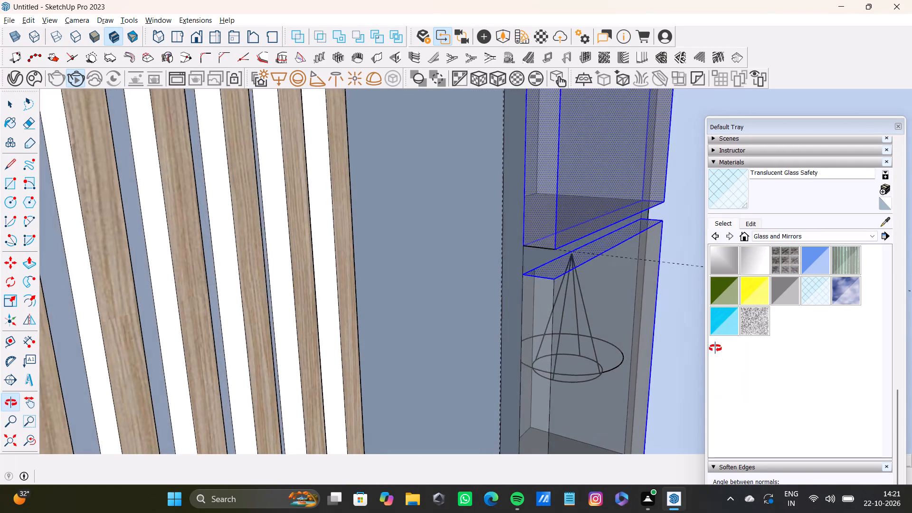
pyautogui.moveTo(715, 348); pyautogui.dragTo(627, 319, button='middle')
pyautogui.keyDown('shift'); pyautogui.scroll(7, 469, 218); pyautogui.keyUp('shift')
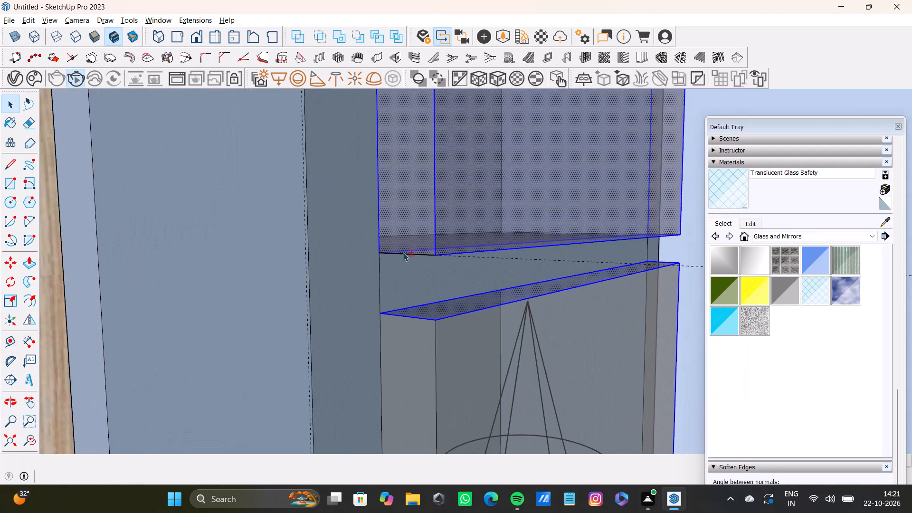
pyautogui.keyDown('shift'); pyautogui.click(404, 255); pyautogui.keyUp('shift')
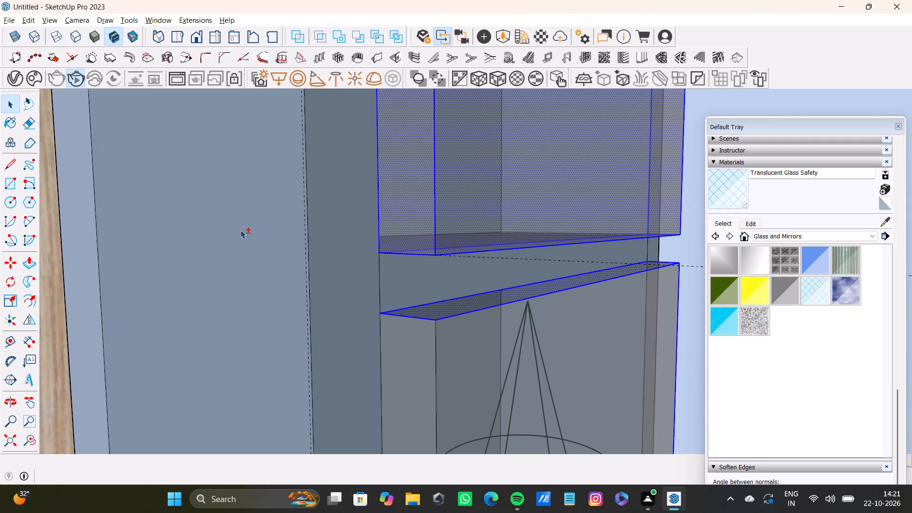
# Add the left side face and its vertical edges on the right column's third glass panel to the selection.
pyautogui.keyDown('shift'); pyautogui.click(380, 389); pyautogui.keyUp('shift')
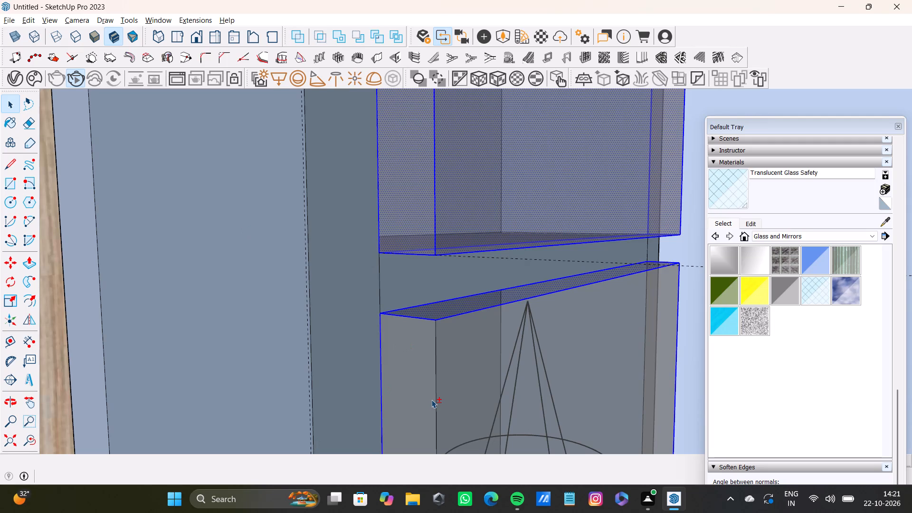
pyautogui.keyDown('shift'); pyautogui.click(435, 403); pyautogui.keyUp('shift')
pyautogui.keyDown('shift'); pyautogui.click(418, 401); pyautogui.keyUp('shift')
# Add the right side face and its back vertical edge on the right column's third glass panel to the selection.
pyautogui.keyDown('shift'); pyautogui.scroll(-5, 416, 399); pyautogui.keyUp('shift')
pyautogui.keyDown('shift'); pyautogui.moveTo(450, 418); pyautogui.dragTo(369, 249, button='middle'); pyautogui.keyUp('shift')
pyautogui.keyDown('shift'); pyautogui.scroll(7, 596, 267); pyautogui.keyUp('shift')
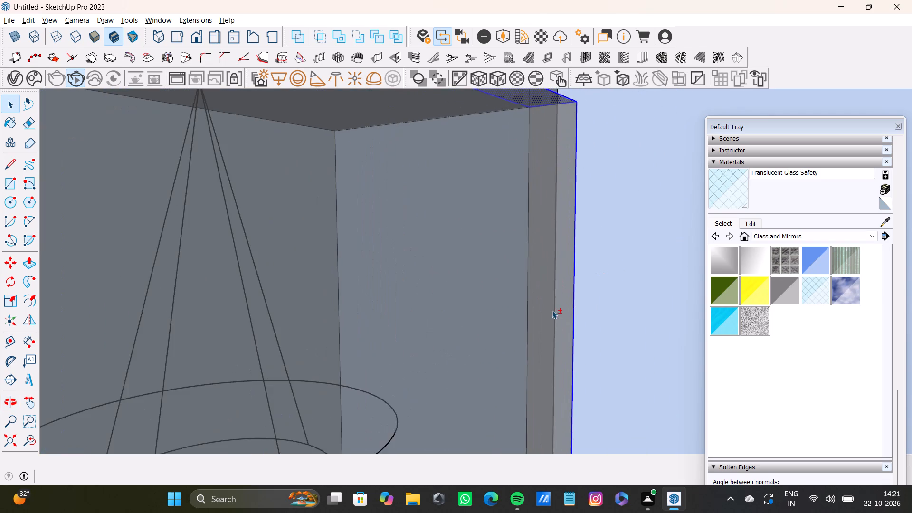
pyautogui.keyDown('shift'); pyautogui.scroll(3, 552, 310); pyautogui.keyUp('shift')
pyautogui.keyDown('shift'); pyautogui.moveTo(584, 335); pyautogui.dragTo(260, 360, button='middle'); pyautogui.keyUp('shift')
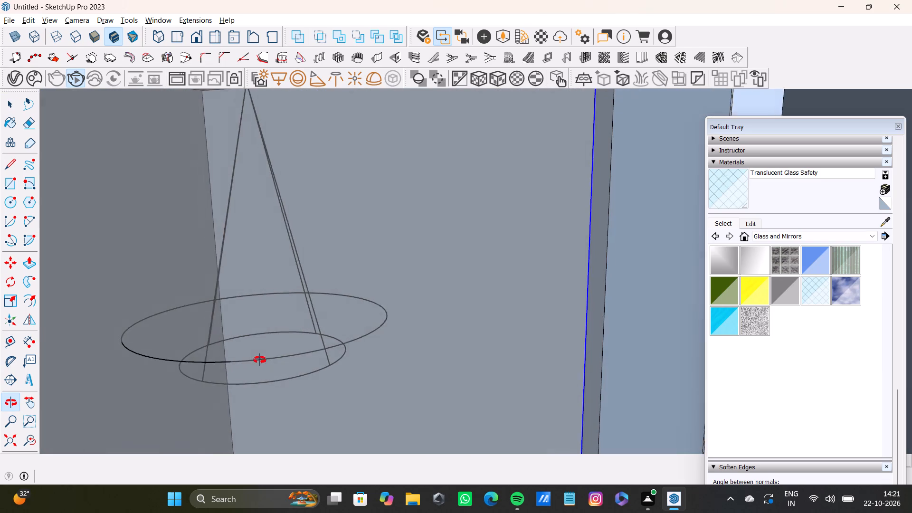
pyautogui.keyDown('shift'); pyautogui.moveTo(260, 360); pyautogui.dragTo(258, 360, button='middle'); pyautogui.keyUp('shift')
pyautogui.keyDown('shift'); pyautogui.scroll(4, 538, 366); pyautogui.keyUp('shift')
pyautogui.keyDown('shift'); pyautogui.click(612, 358); pyautogui.keyUp('shift')
pyautogui.keyDown('shift'); pyautogui.click(627, 357); pyautogui.keyUp('shift')
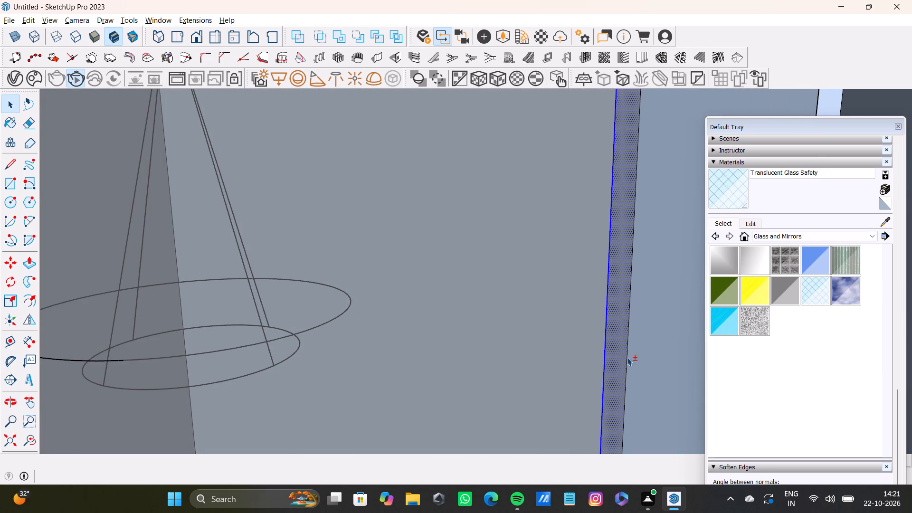
pyautogui.keyDown('shift'); pyautogui.scroll(-13, 621, 358); pyautogui.keyUp('shift')
pyautogui.keyDown('shift'); pyautogui.moveTo(509, 371); pyautogui.dragTo(540, 193, button='middle'); pyautogui.keyUp('shift')
pyautogui.keyDown('shift'); pyautogui.scroll(1, 540, 193); pyautogui.keyUp('shift')
pyautogui.keyDown('shift'); pyautogui.scroll(-3, 510, 230); pyautogui.keyUp('shift')
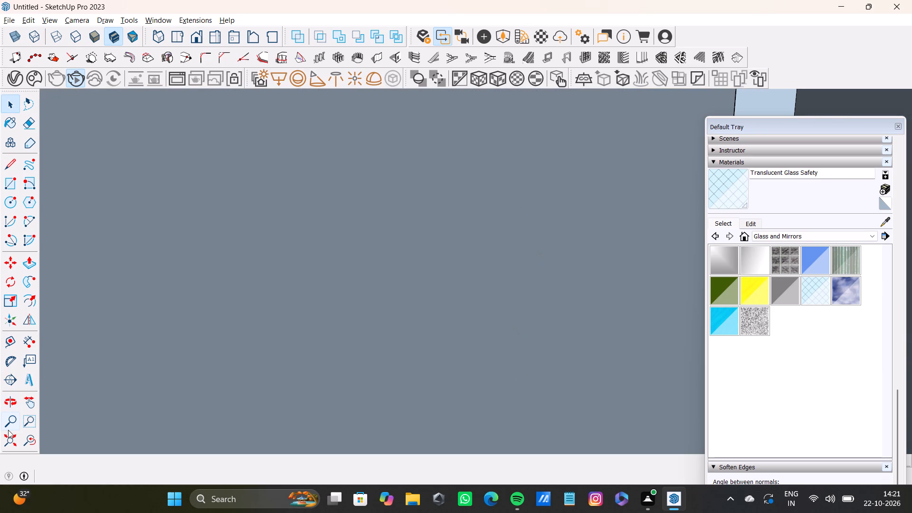
pyautogui.keyDown('shift'); pyautogui.click(27, 444); pyautogui.keyUp('shift')
pyautogui.keyDown('shift'); pyautogui.click(0, 442); pyautogui.keyUp('shift')
pyautogui.keyDown('shift'); pyautogui.click(10, 444); pyautogui.keyUp('shift')
# Adjust the display brightness to about a quarter of its range.
pyautogui.click(812, 503)
pyautogui.click(760, 394)
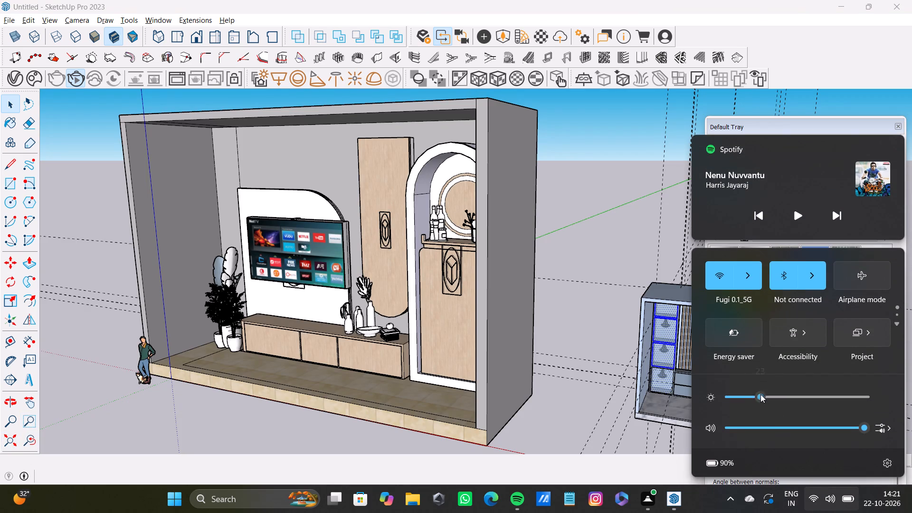
# Add the front face and bottom front edge of the right column's third glass panel to the selection.
pyautogui.scroll(-6, 590, 337)
pyautogui.keyDown('shift'); pyautogui.moveTo(596, 341); pyautogui.dragTo(455, 294, button='middle'); pyautogui.keyUp('shift')
pyautogui.scroll(3, 521, 317)
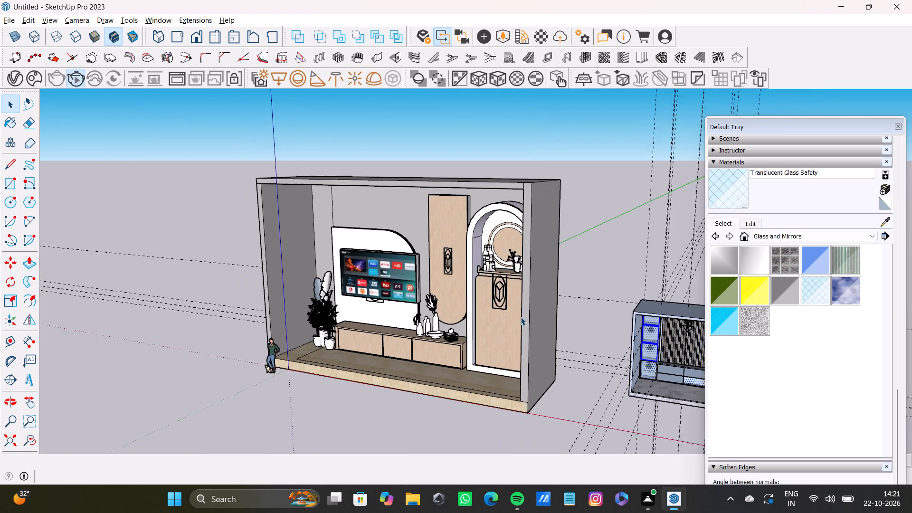
pyautogui.scroll(-7, 521, 317)
pyautogui.keyDown('shift'); pyautogui.scroll(2, 489, 276); pyautogui.keyUp('shift')
pyautogui.keyDown('shift'); pyautogui.moveTo(506, 285); pyautogui.dragTo(215, 234, button='middle'); pyautogui.keyUp('shift')
pyautogui.scroll(5, 378, 268)
pyautogui.moveTo(377, 299); pyautogui.dragTo(459, 297, button='middle')
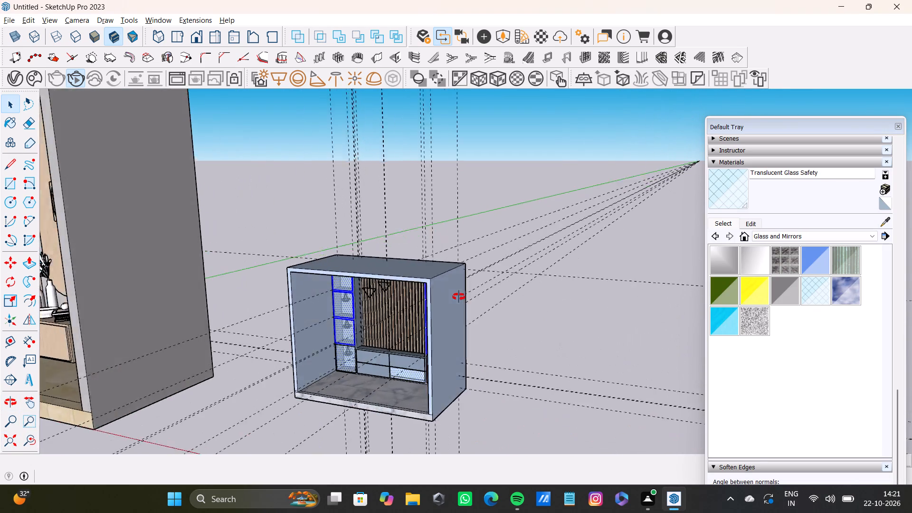
pyautogui.moveTo(459, 297); pyautogui.dragTo(480, 297, button='middle')
pyautogui.scroll(20, 470, 303)
pyautogui.scroll(5, 470, 303)
pyautogui.keyDown('shift'); pyautogui.moveTo(463, 317); pyautogui.dragTo(462, 260, button='middle'); pyautogui.keyUp('shift')
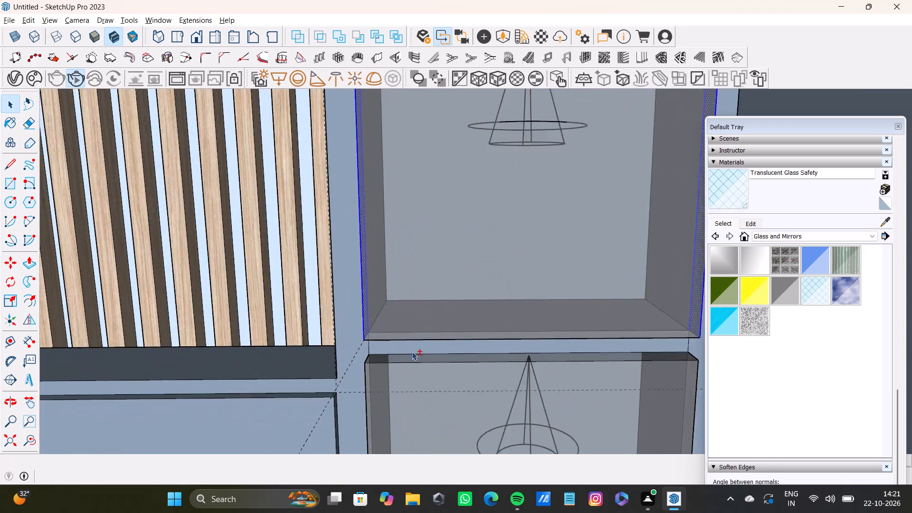
pyautogui.scroll(6, 412, 351)
pyautogui.keyDown('shift'); pyautogui.click(420, 329); pyautogui.keyUp('shift')
pyautogui.keyDown('shift'); pyautogui.click(436, 315); pyautogui.keyUp('shift')
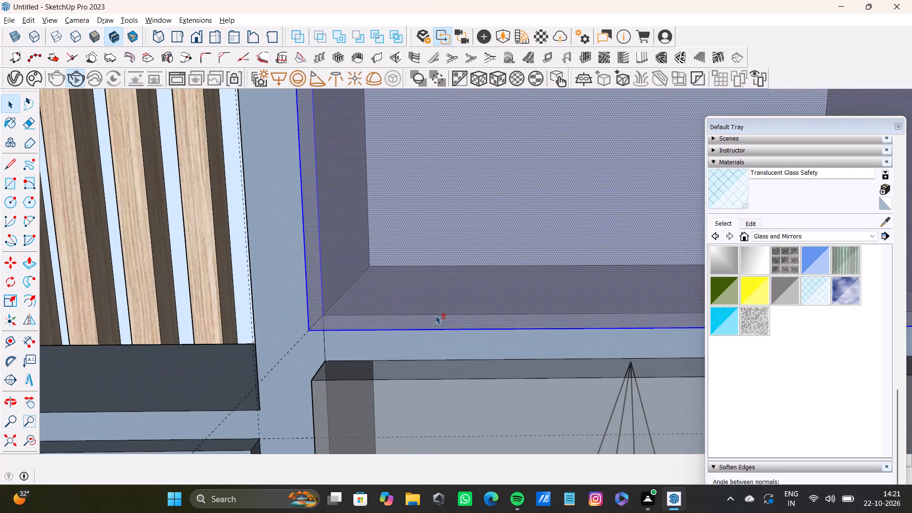
# Add the top face and its front, back and left end edges on the right column's bottom glass panel to the selection.
pyautogui.keyDown('shift'); pyautogui.scroll(-4, 365, 317); pyautogui.keyUp('shift')
pyautogui.keyDown('shift'); pyautogui.moveTo(363, 317); pyautogui.dragTo(356, 236, button='middle'); pyautogui.keyUp('shift')
pyautogui.keyDown('shift'); pyautogui.scroll(9, 389, 302); pyautogui.keyUp('shift')
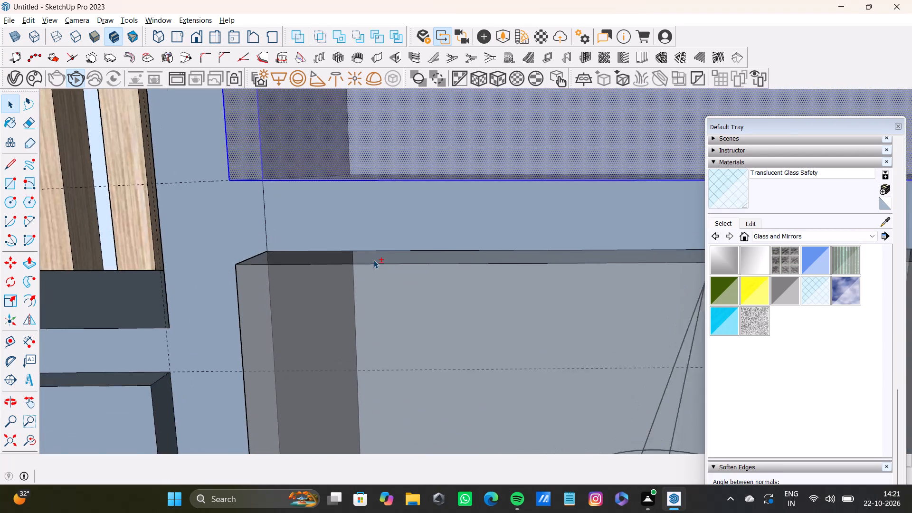
pyautogui.keyDown('shift'); pyautogui.scroll(4, 373, 260); pyautogui.keyUp('shift')
pyautogui.keyDown('shift'); pyautogui.click(374, 266); pyautogui.keyUp('shift')
pyautogui.keyDown('shift'); pyautogui.click(374, 259); pyautogui.keyUp('shift')
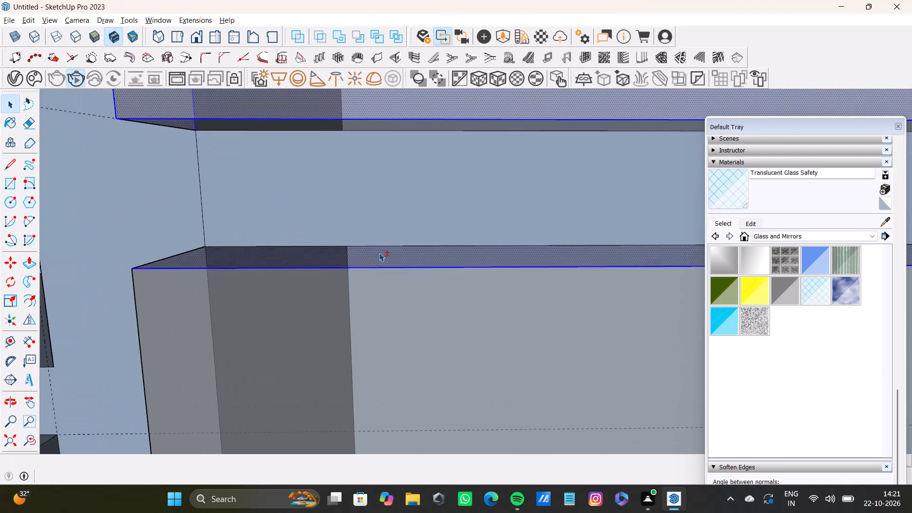
pyautogui.keyDown('shift'); pyautogui.click(392, 247); pyautogui.keyUp('shift')
pyautogui.keyDown('shift'); pyautogui.click(166, 259); pyautogui.keyUp('shift')
# Add the right side face, its bordering edges and the front face of the right column's bottom glass panel to the selection.
pyautogui.keyDown('shift'); pyautogui.scroll(-6, 173, 266); pyautogui.keyUp('shift')
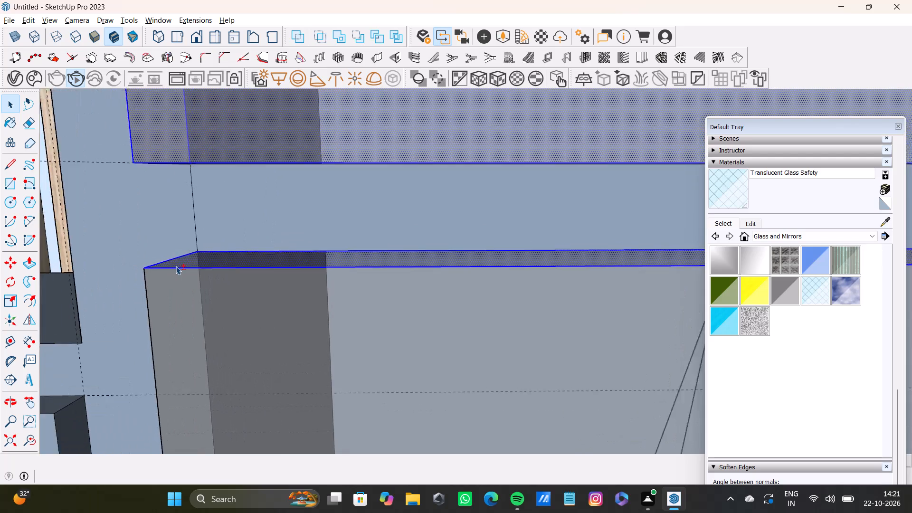
pyautogui.keyDown('shift'); pyautogui.scroll(-1, 176, 266); pyautogui.keyUp('shift')
pyautogui.keyDown('shift'); pyautogui.moveTo(180, 264); pyautogui.dragTo(109, 257, button='middle'); pyautogui.keyUp('shift')
pyautogui.keyDown('shift'); pyautogui.scroll(-8, 304, 275); pyautogui.keyUp('shift')
pyautogui.keyDown('shift'); pyautogui.moveTo(426, 317); pyautogui.dragTo(96, 291, button='middle'); pyautogui.keyUp('shift')
pyautogui.keyDown('shift'); pyautogui.scroll(8, 426, 275); pyautogui.keyUp('shift')
pyautogui.keyDown('shift'); pyautogui.moveTo(380, 247); pyautogui.dragTo(355, 304, button='middle'); pyautogui.keyUp('shift')
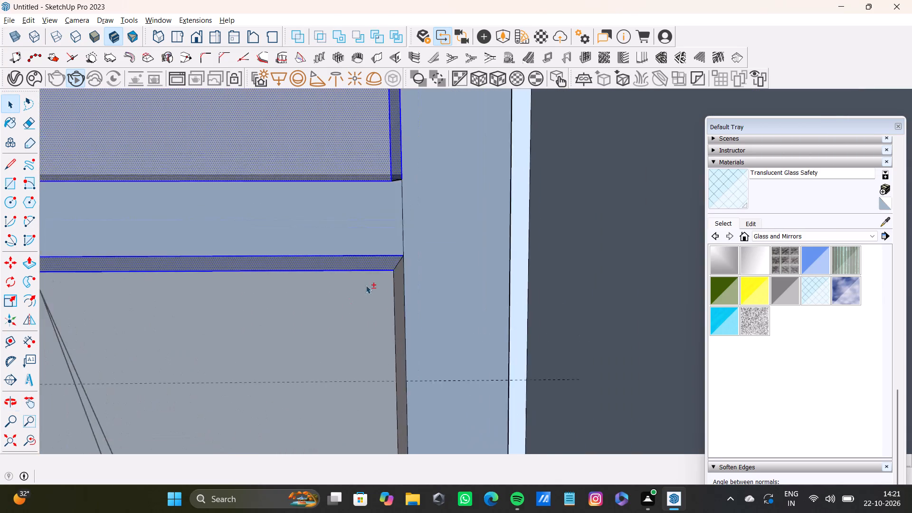
pyautogui.keyDown('shift'); pyautogui.scroll(8, 378, 275); pyautogui.keyUp('shift')
pyautogui.keyDown('shift'); pyautogui.click(394, 287); pyautogui.keyUp('shift')
pyautogui.keyDown('shift'); pyautogui.click(400, 289); pyautogui.keyUp('shift')
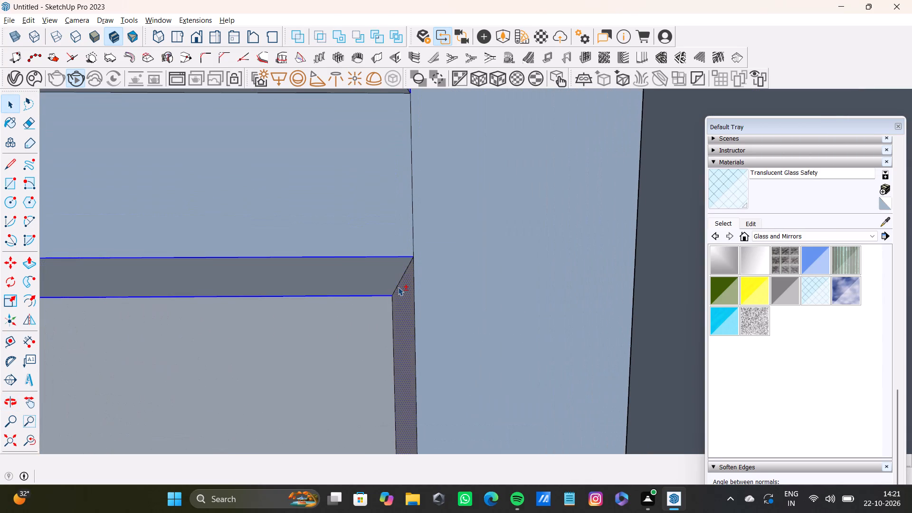
pyautogui.keyDown('shift'); pyautogui.click(394, 280); pyautogui.keyUp('shift')
pyautogui.keyDown('shift'); pyautogui.click(394, 292); pyautogui.keyUp('shift')
pyautogui.keyDown('shift'); pyautogui.scroll(-4, 397, 296); pyautogui.keyUp('shift')
pyautogui.keyDown('shift'); pyautogui.scroll(1, 397, 311); pyautogui.keyUp('shift')
pyautogui.keyDown('shift'); pyautogui.moveTo(397, 306); pyautogui.dragTo(400, 293, button='middle'); pyautogui.keyUp('shift')
pyautogui.keyDown('shift'); pyautogui.click(397, 309); pyautogui.keyUp('shift')
pyautogui.keyDown('shift'); pyautogui.click(383, 317); pyautogui.keyUp('shift')
# Add the left side face and its vertical edges on the right column's bottom glass panel to the selection.
pyautogui.keyDown('shift'); pyautogui.scroll(-8, 382, 316); pyautogui.keyUp('shift')
pyautogui.keyDown('shift'); pyautogui.moveTo(381, 316); pyautogui.dragTo(382, 316, button='middle'); pyautogui.keyUp('shift')
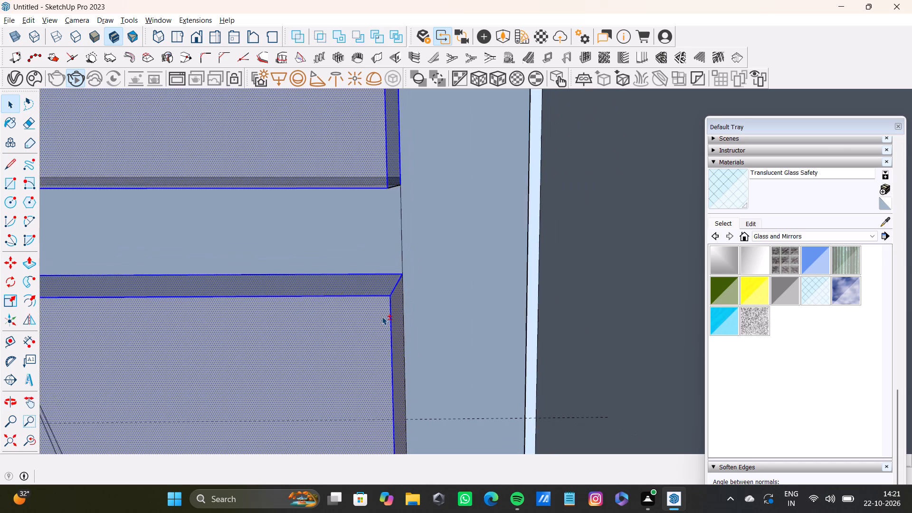
pyautogui.keyDown('shift'); pyautogui.moveTo(382, 316); pyautogui.dragTo(487, 293, button='middle'); pyautogui.keyUp('shift')
pyautogui.keyDown('shift'); pyautogui.scroll(-4, 362, 332); pyautogui.keyUp('shift')
pyautogui.keyDown('shift'); pyautogui.moveTo(350, 337); pyautogui.dragTo(533, 276, button='middle'); pyautogui.keyUp('shift')
pyautogui.keyDown('shift'); pyautogui.scroll(-9, 496, 295); pyautogui.keyUp('shift')
pyautogui.keyDown('shift'); pyautogui.moveTo(472, 309); pyautogui.dragTo(587, 287, button='middle'); pyautogui.keyUp('shift')
pyautogui.keyDown('shift'); pyautogui.scroll(5, 227, 289); pyautogui.keyUp('shift')
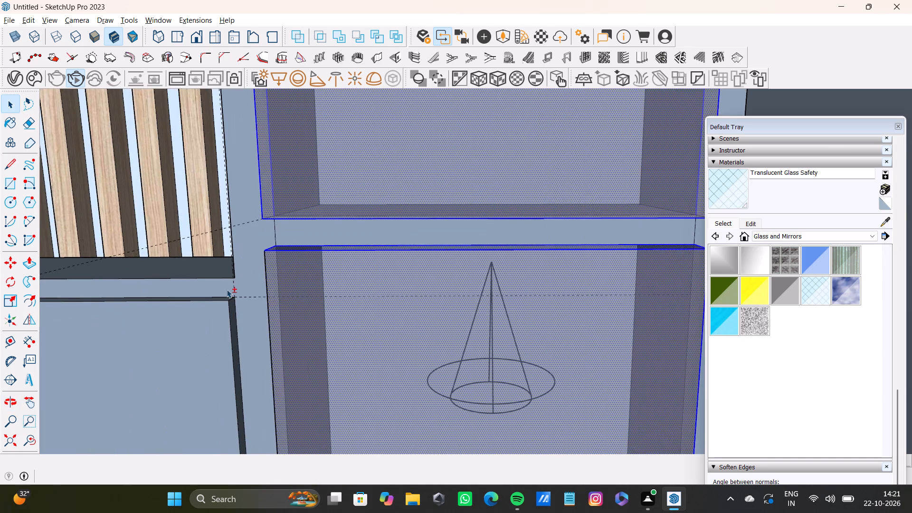
pyautogui.keyDown('shift'); pyautogui.scroll(7, 227, 289); pyautogui.keyUp('shift')
pyautogui.keyDown('shift'); pyautogui.click(283, 305); pyautogui.keyUp('shift')
pyautogui.keyDown('shift'); pyautogui.scroll(-5, 282, 305); pyautogui.keyUp('shift')
pyautogui.moveTo(282, 305); pyautogui.dragTo(388, 303, button='middle')
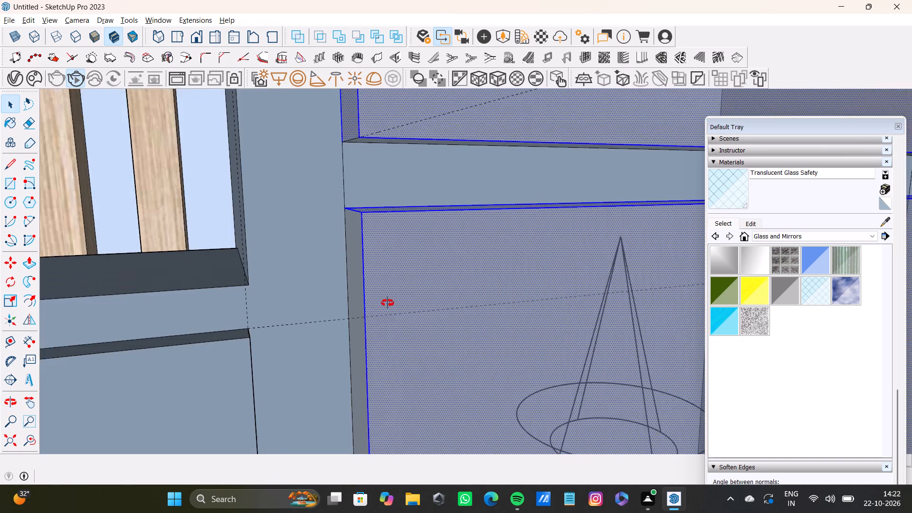
pyautogui.moveTo(388, 303); pyautogui.dragTo(397, 303, button='middle')
pyautogui.keyDown('shift'); pyautogui.scroll(3, 393, 304); pyautogui.keyUp('shift')
pyautogui.keyDown('shift'); pyautogui.click(386, 307); pyautogui.keyUp('shift')
pyautogui.keyDown('shift'); pyautogui.click(360, 301); pyautogui.keyUp('shift')
# Add the left end edge and front edge at the base of the right column's bottom glass panel to the selection.
pyautogui.keyDown('shift'); pyautogui.scroll(-6, 360, 301); pyautogui.keyUp('shift')
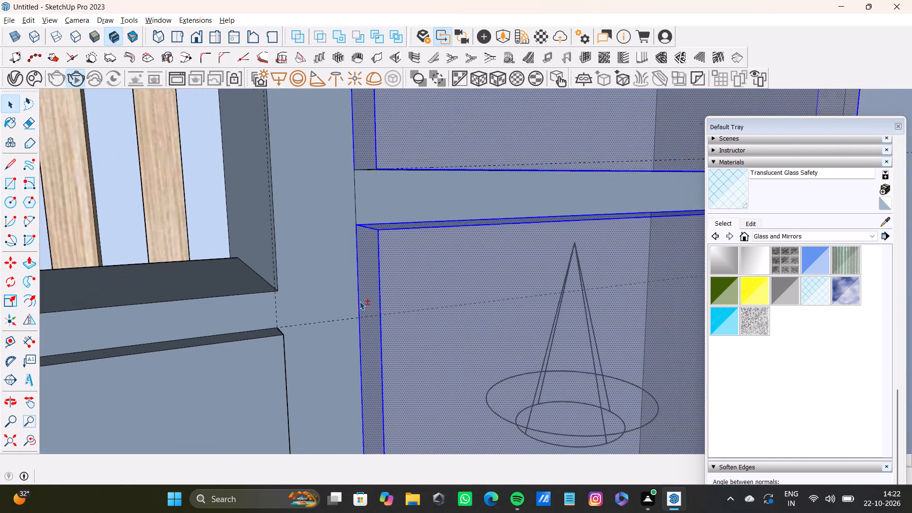
pyautogui.keyDown('shift'); pyautogui.scroll(-2, 360, 301); pyautogui.keyUp('shift')
pyautogui.keyDown('shift'); pyautogui.moveTo(388, 324); pyautogui.dragTo(384, 286, button='middle'); pyautogui.keyUp('shift')
pyautogui.keyDown('shift'); pyautogui.scroll(-4, 375, 270); pyautogui.keyUp('shift')
pyautogui.keyDown('shift'); pyautogui.moveTo(395, 342); pyautogui.dragTo(332, 169, button='middle'); pyautogui.keyUp('shift')
pyautogui.scroll(-3, 346, 350)
pyautogui.keyDown('shift'); pyautogui.moveTo(358, 377); pyautogui.dragTo(358, 256, button='middle'); pyautogui.keyUp('shift')
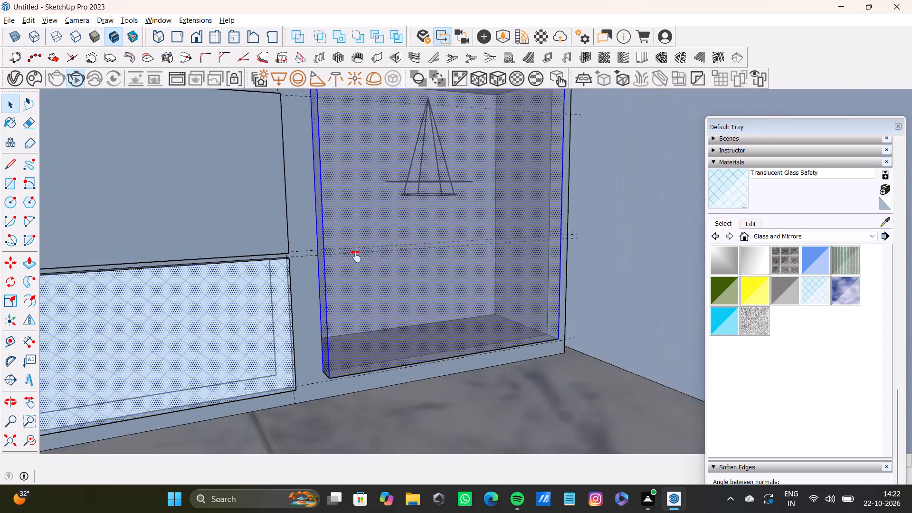
pyautogui.keyDown('shift'); pyautogui.scroll(20, 361, 313); pyautogui.keyUp('shift')
pyautogui.keyDown('shift'); pyautogui.scroll(3, 361, 313); pyautogui.keyUp('shift')
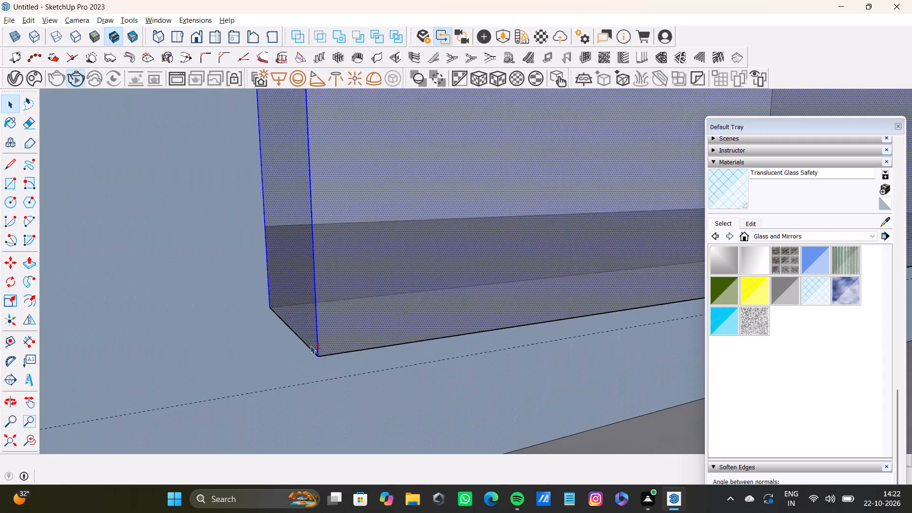
pyautogui.keyDown('shift'); pyautogui.click(310, 348); pyautogui.keyUp('shift')
pyautogui.keyDown('shift'); pyautogui.click(360, 350); pyautogui.keyUp('shift')
# Add the underside face and its back edge on the right column's bottom glass panel to the selection.
pyautogui.keyDown('shift'); pyautogui.moveTo(452, 349); pyautogui.dragTo(430, 349, button='middle'); pyautogui.keyUp('shift')
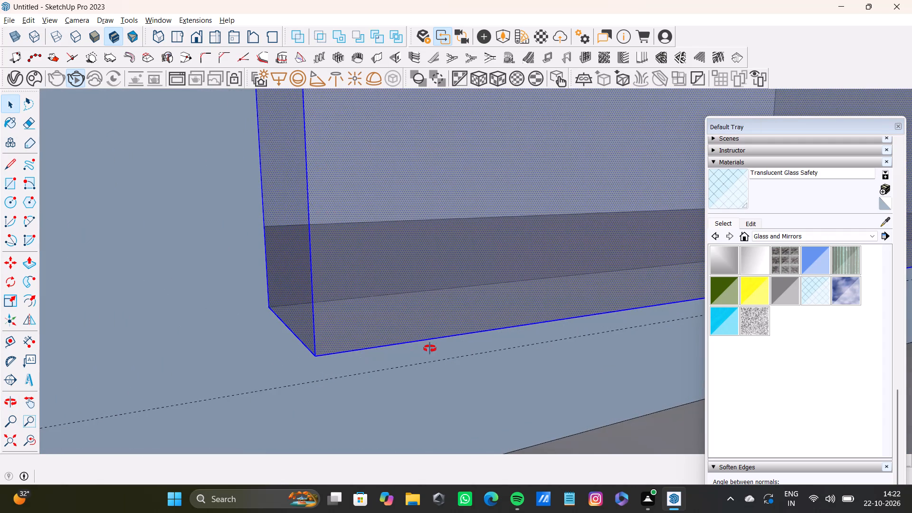
pyautogui.keyDown('shift'); pyautogui.moveTo(430, 349); pyautogui.dragTo(315, 316, button='middle'); pyautogui.keyUp('shift')
pyautogui.scroll(-4, 349, 300)
pyautogui.keyDown('shift'); pyautogui.scroll(1, 391, 321); pyautogui.keyUp('shift')
pyautogui.keyDown('shift'); pyautogui.moveTo(391, 321); pyautogui.dragTo(342, 344, button='middle'); pyautogui.keyUp('shift')
pyautogui.keyDown('shift'); pyautogui.scroll(-1, 371, 369); pyautogui.keyUp('shift')
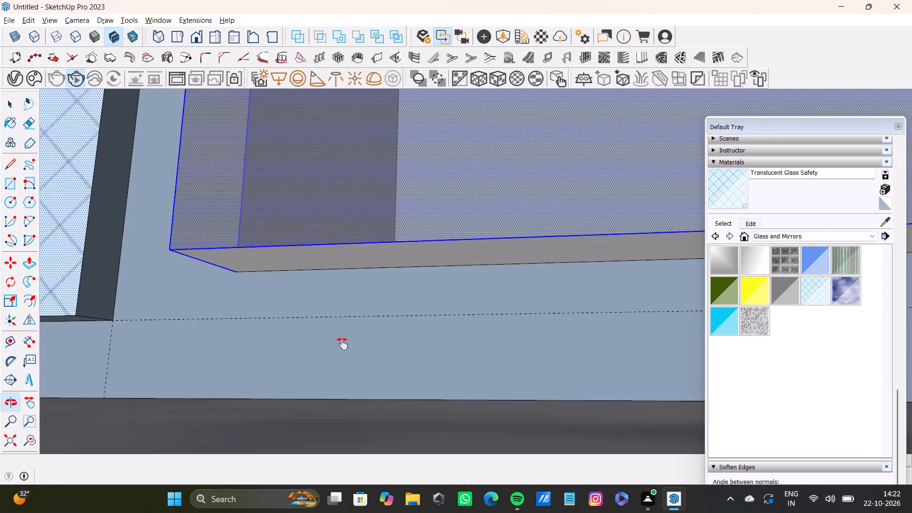
pyautogui.keyDown('shift'); pyautogui.moveTo(342, 344); pyautogui.dragTo(336, 353, button='middle'); pyautogui.keyUp('shift')
pyautogui.keyDown('shift'); pyautogui.scroll(6, 342, 323); pyautogui.keyUp('shift')
pyautogui.keyDown('shift'); pyautogui.click(380, 269); pyautogui.keyUp('shift')
pyautogui.keyDown('shift'); pyautogui.click(394, 290); pyautogui.keyUp('shift')
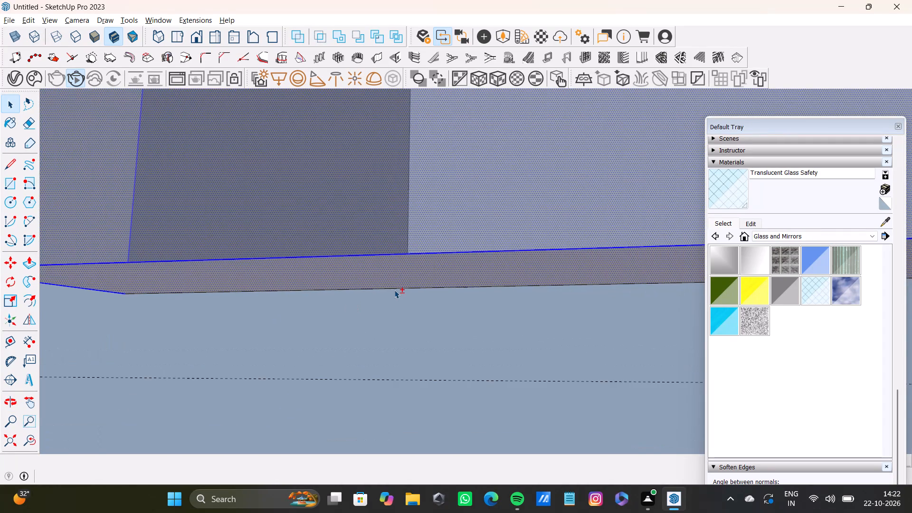
# Paint all the selected cabinet glass panels in both columns with Translucent Glass Safety.
pyautogui.keyDown('shift'); pyautogui.scroll(-16, 406, 289); pyautogui.keyUp('shift')
pyautogui.keyDown('shift'); pyautogui.moveTo(402, 313); pyautogui.dragTo(108, 366, button='middle'); pyautogui.keyUp('shift')
pyautogui.keyDown('shift'); pyautogui.scroll(2, 438, 384); pyautogui.keyUp('shift')
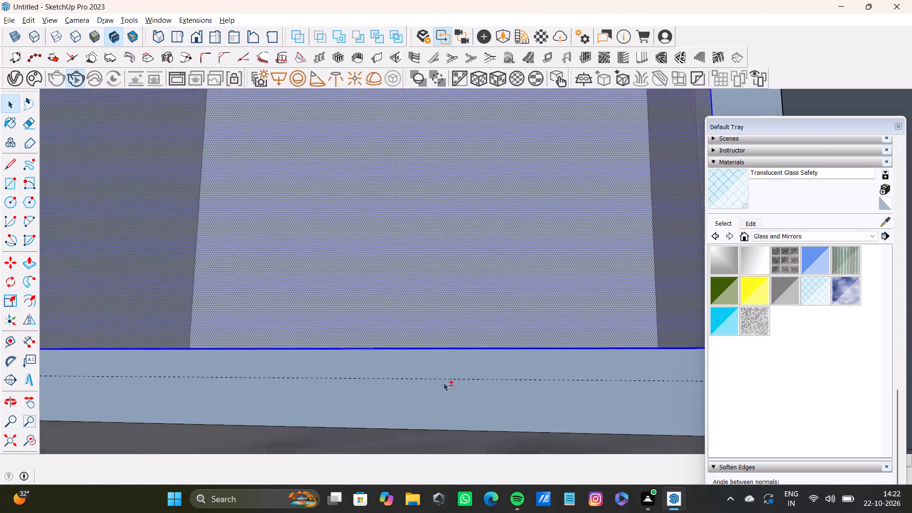
pyautogui.keyDown('shift'); pyautogui.moveTo(447, 376); pyautogui.dragTo(140, 375, button='middle'); pyautogui.keyUp('shift')
pyautogui.keyDown('shift'); pyautogui.scroll(-1, 140, 371); pyautogui.keyUp('shift')
pyautogui.keyDown('shift'); pyautogui.click(24, 445); pyautogui.keyUp('shift')
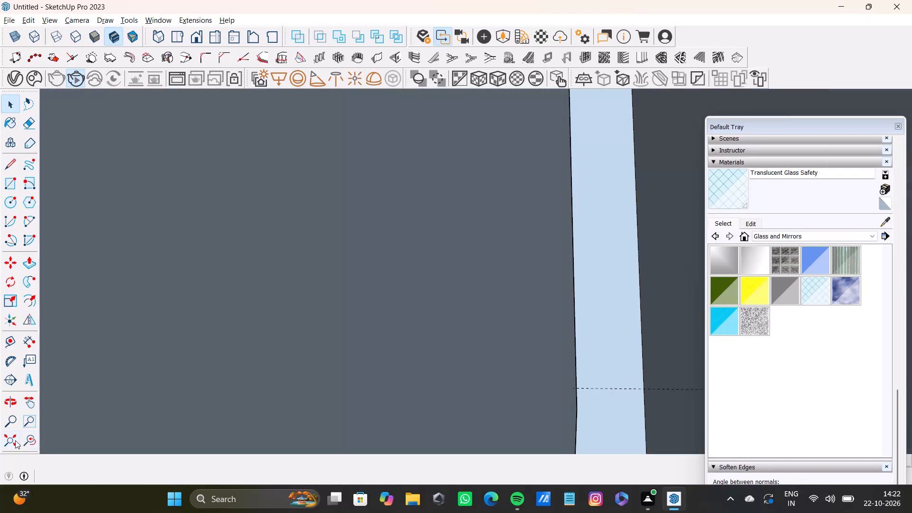
pyautogui.keyDown('shift'); pyautogui.click(15, 440); pyautogui.keyUp('shift')
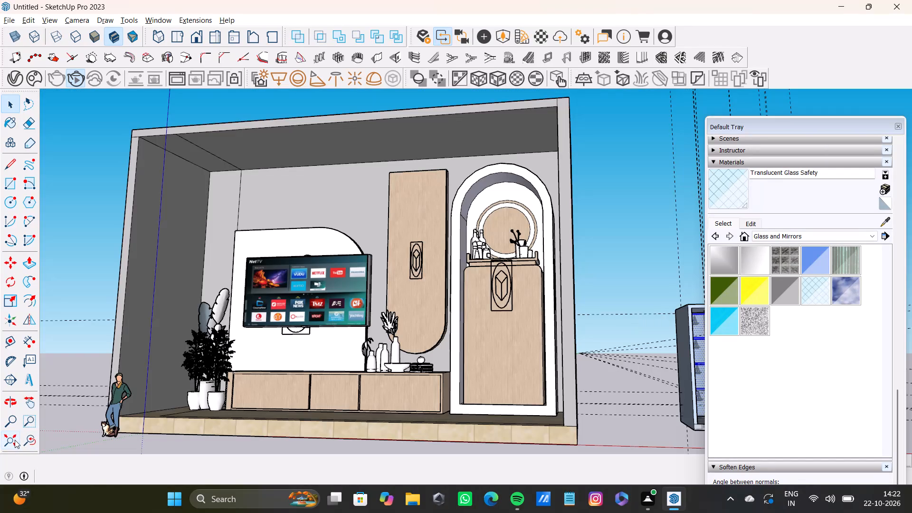
pyautogui.keyDown('shift'); pyautogui.moveTo(550, 323); pyautogui.dragTo(224, 296, button='middle'); pyautogui.keyUp('shift')
pyautogui.keyDown('shift'); pyautogui.scroll(5, 372, 319); pyautogui.keyUp('shift')
pyautogui.keyDown('shift'); pyautogui.moveTo(440, 348); pyautogui.dragTo(325, 305, button='middle'); pyautogui.keyUp('shift')
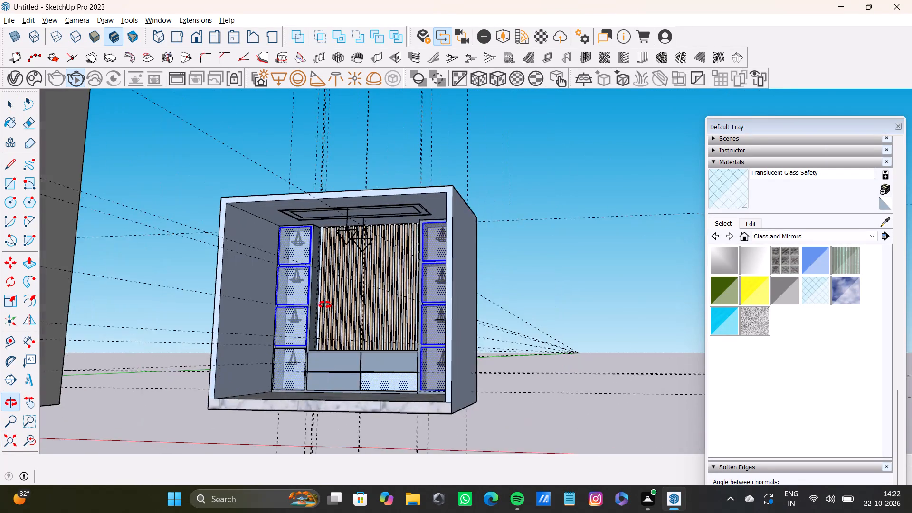
pyautogui.keyDown('shift'); pyautogui.moveTo(325, 305); pyautogui.dragTo(434, 328, button='middle'); pyautogui.keyUp('shift')
pyautogui.scroll(8, 432, 369)
pyautogui.moveTo(462, 376); pyautogui.dragTo(506, 373, button='middle')
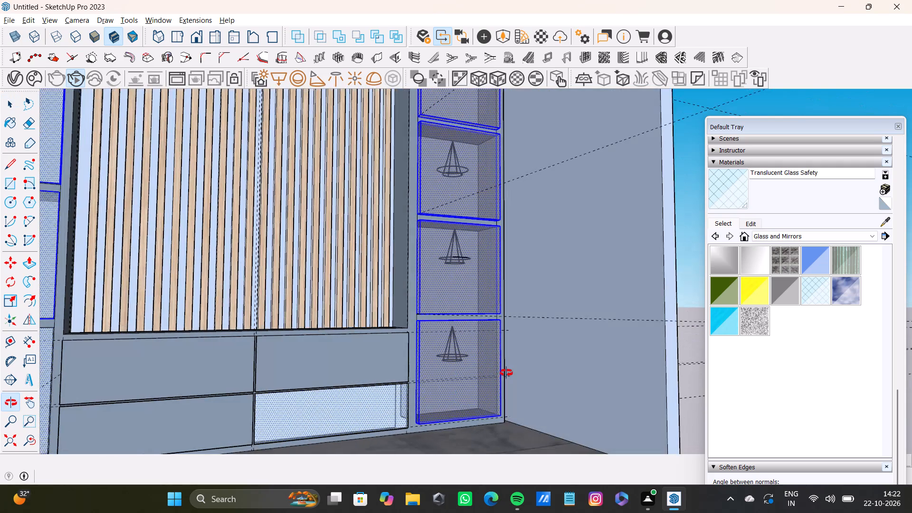
pyautogui.moveTo(506, 373); pyautogui.dragTo(504, 372, button='middle')
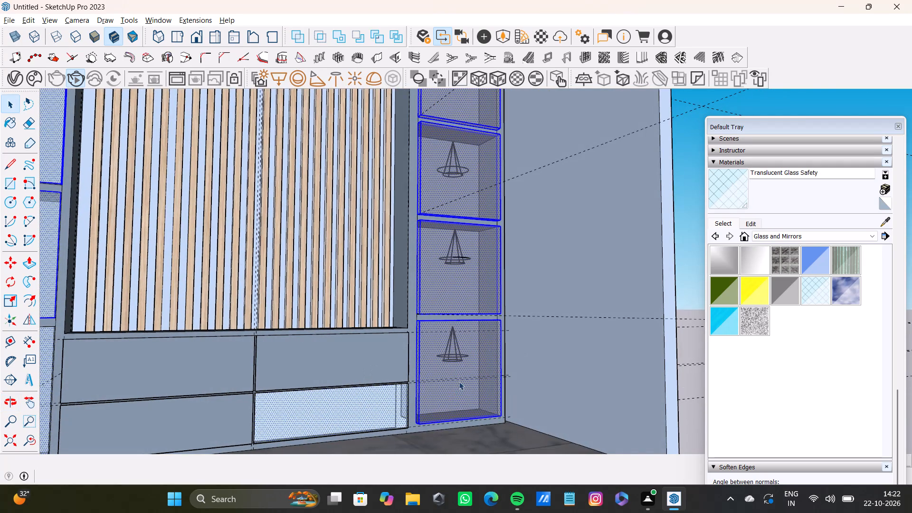
pyautogui.click(727, 197)
pyautogui.click(469, 259)
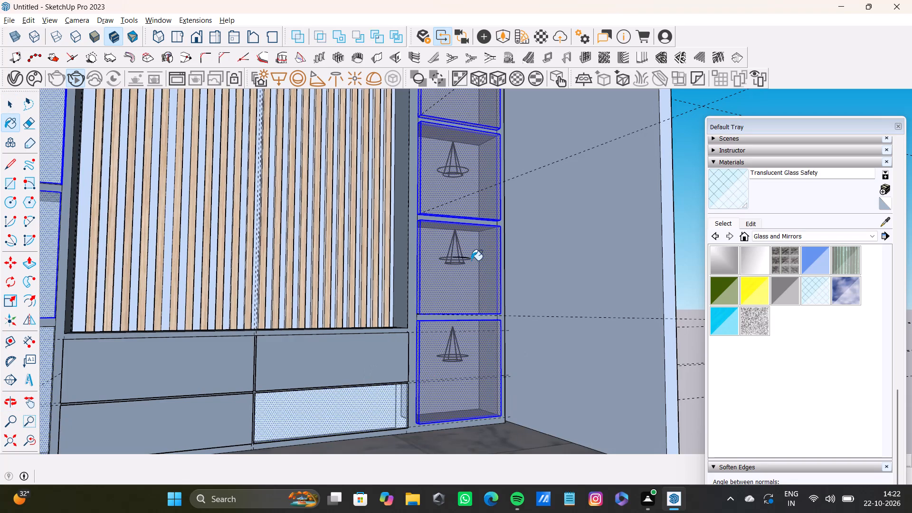
pyautogui.press('space')
# Sample 0110_LightSlateGray from the upper right drawer front and paint the selected lower right drawer front with it.
pyautogui.scroll(5, 338, 375)
pyautogui.keyDown('shift'); pyautogui.moveTo(338, 376); pyautogui.dragTo(405, 253, button='middle'); pyautogui.keyUp('shift')
pyautogui.scroll(3, 351, 292)
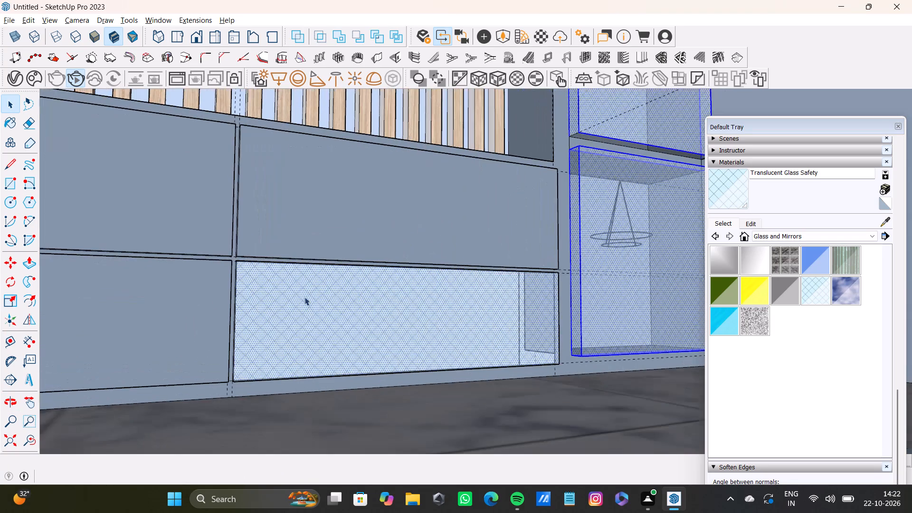
pyautogui.click(304, 297)
pyautogui.scroll(1, 315, 299)
pyautogui.moveTo(315, 299); pyautogui.dragTo(410, 325, button='middle')
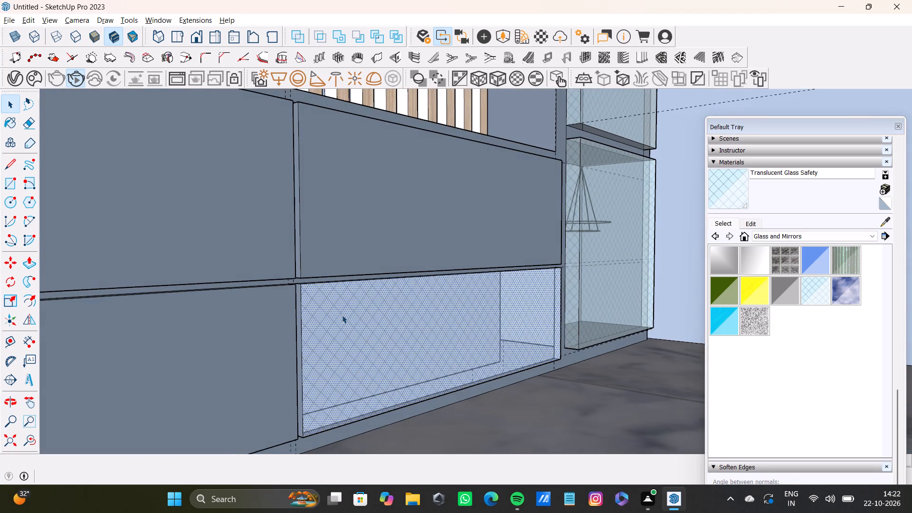
pyautogui.click(890, 227)
pyautogui.click(477, 219)
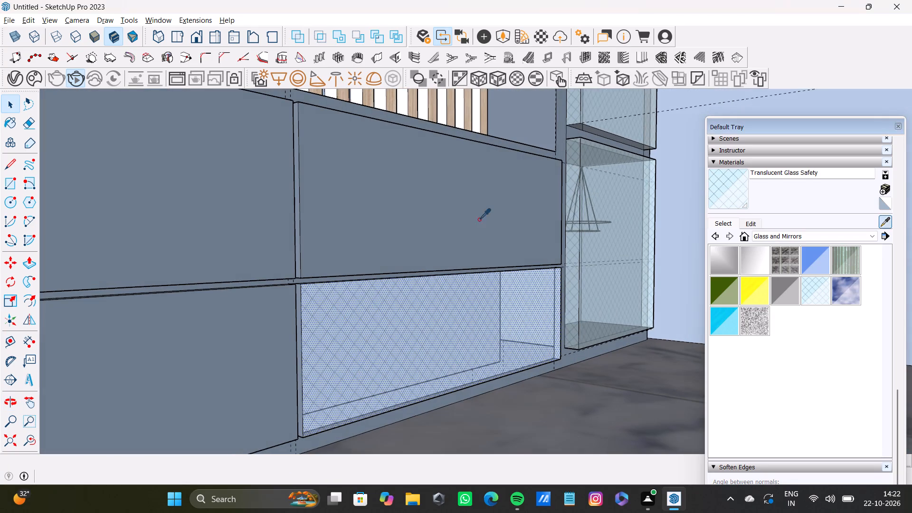
pyautogui.click(460, 323)
# Clear the selection on the lower right drawer front.
pyautogui.scroll(-5, 385, 337)
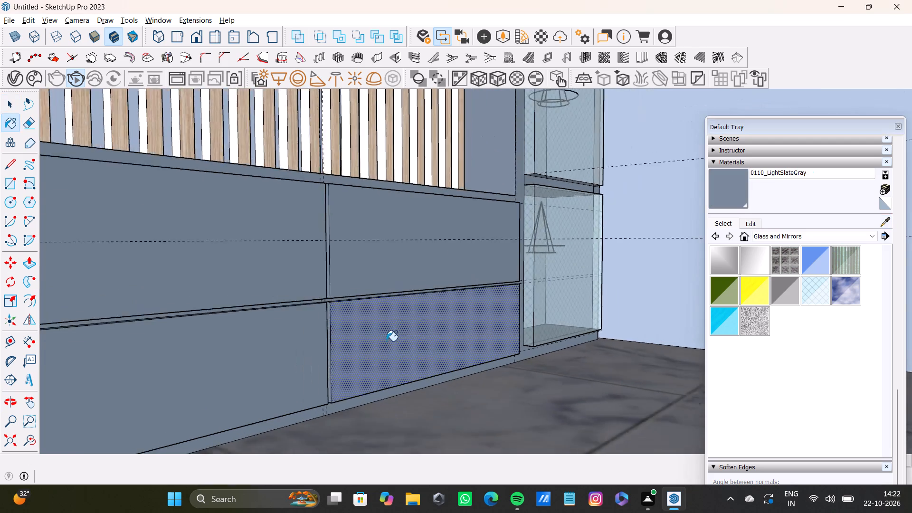
pyautogui.scroll(-3, 386, 341)
pyautogui.click(30, 441)
pyautogui.click(12, 440)
pyautogui.moveTo(342, 347); pyautogui.dragTo(145, 365, button='middle')
pyautogui.scroll(-4, 339, 335)
pyautogui.keyDown('shift'); pyautogui.moveTo(403, 337); pyautogui.dragTo(116, 291, button='middle'); pyautogui.keyUp('shift')
pyautogui.scroll(13, 356, 336)
pyautogui.press('space')
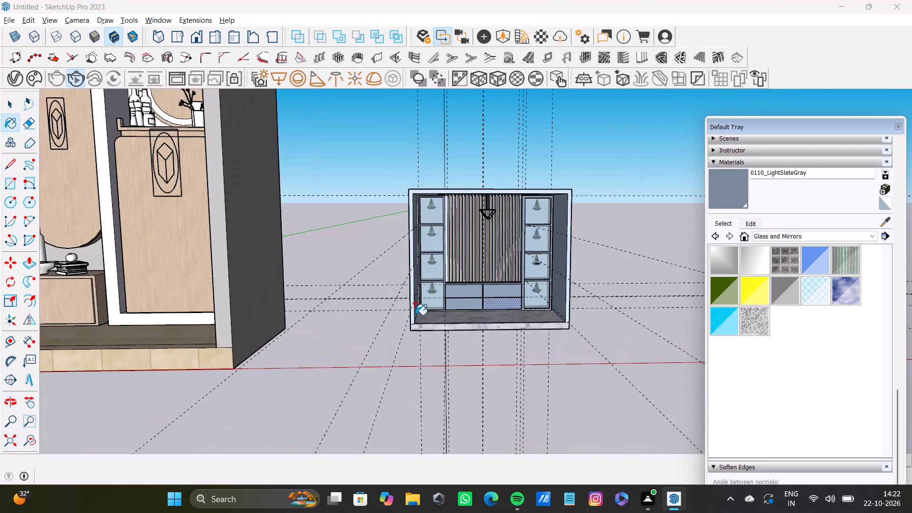
pyautogui.scroll(2, 416, 315)
pyautogui.scroll(12, 358, 243)
pyautogui.keyDown('shift'); pyautogui.moveTo(360, 241); pyautogui.dragTo(303, 239, button='middle'); pyautogui.keyUp('shift')
pyautogui.click(309, 229)
pyautogui.press('space')
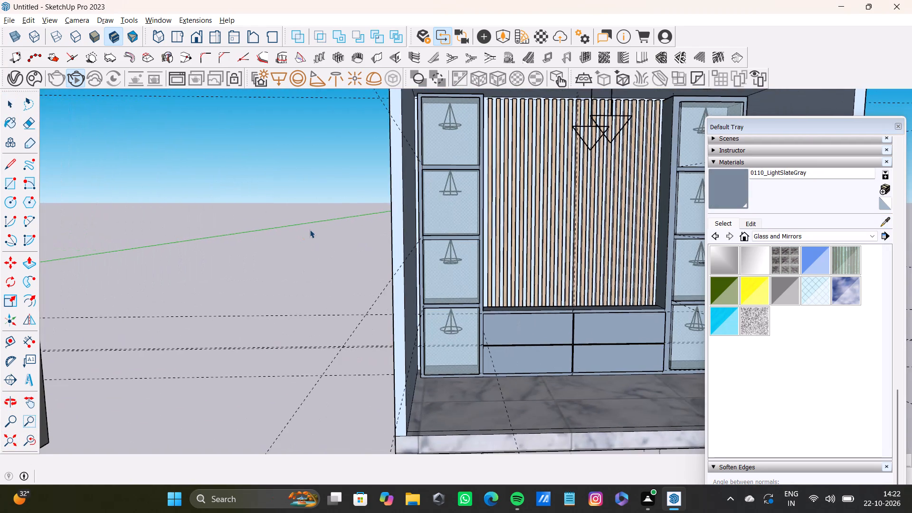
# Examine the repainted glass columns and drawer fronts of the wall unit from several angles.
pyautogui.scroll(-8, 310, 229)
pyautogui.keyDown('shift'); pyautogui.scroll(1, 380, 255); pyautogui.keyUp('shift')
pyautogui.keyDown('shift'); pyautogui.moveTo(380, 255); pyautogui.dragTo(289, 271, button='middle'); pyautogui.keyUp('shift')
pyautogui.scroll(7, 304, 261)
pyautogui.middleClick(306, 260)
pyautogui.moveTo(306, 260); pyautogui.dragTo(313, 206, button='middle')
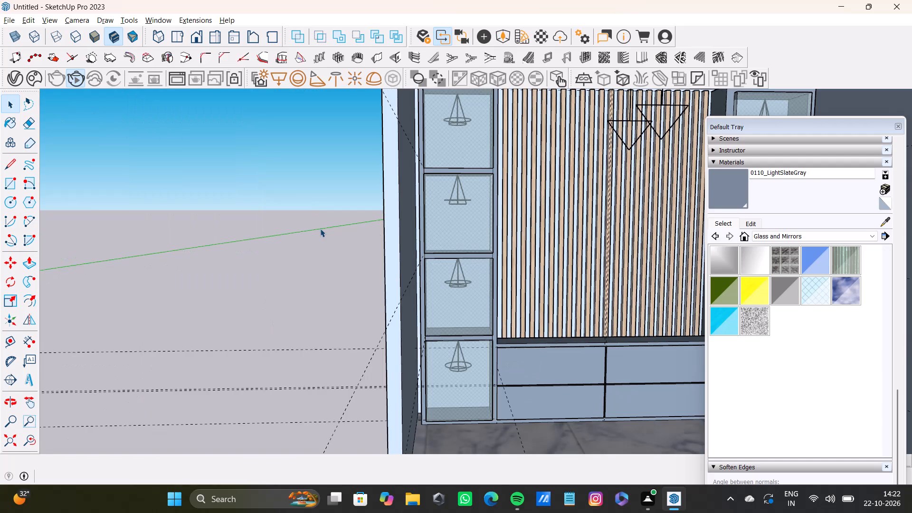
pyautogui.scroll(-11, 485, 327)
pyautogui.press('space')
pyautogui.moveTo(487, 326); pyautogui.dragTo(414, 323, button='middle')
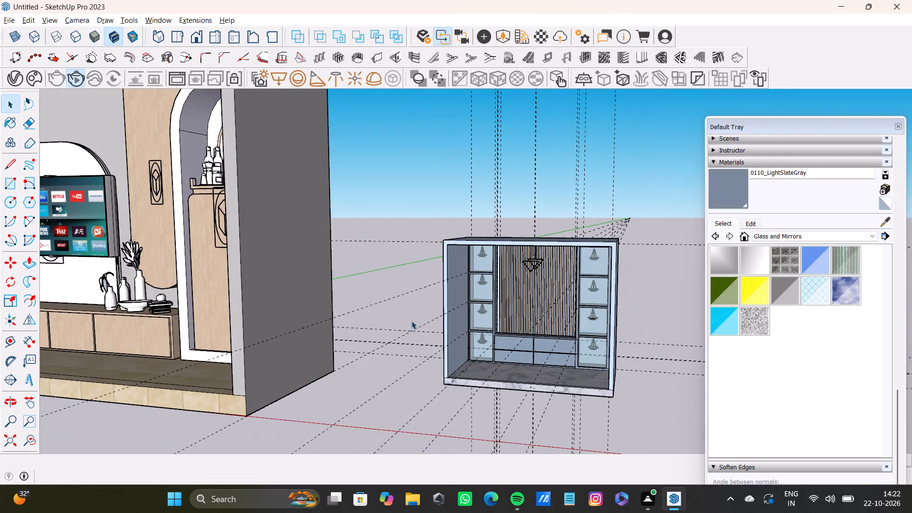
pyautogui.keyDown('shift'); pyautogui.moveTo(519, 325); pyautogui.dragTo(437, 303, button='middle'); pyautogui.keyUp('shift')
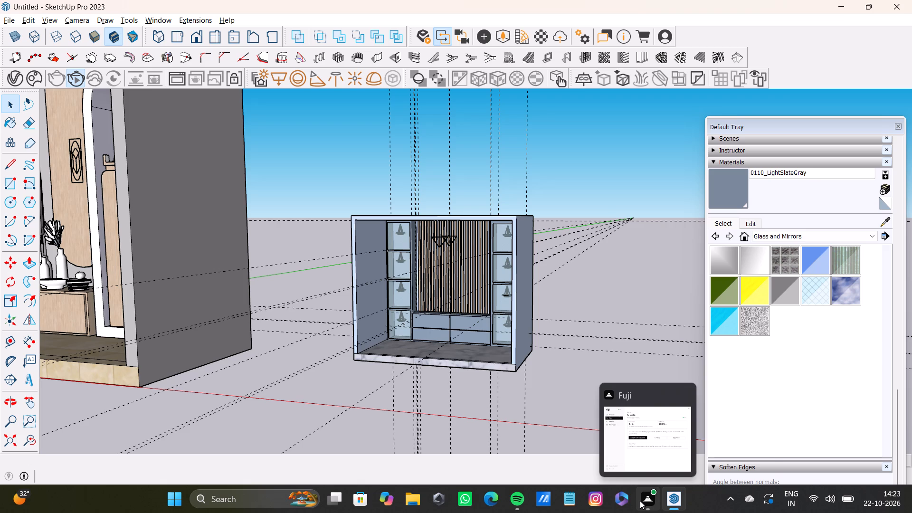
pyautogui.press('space')
pyautogui.scroll(6, 456, 259)
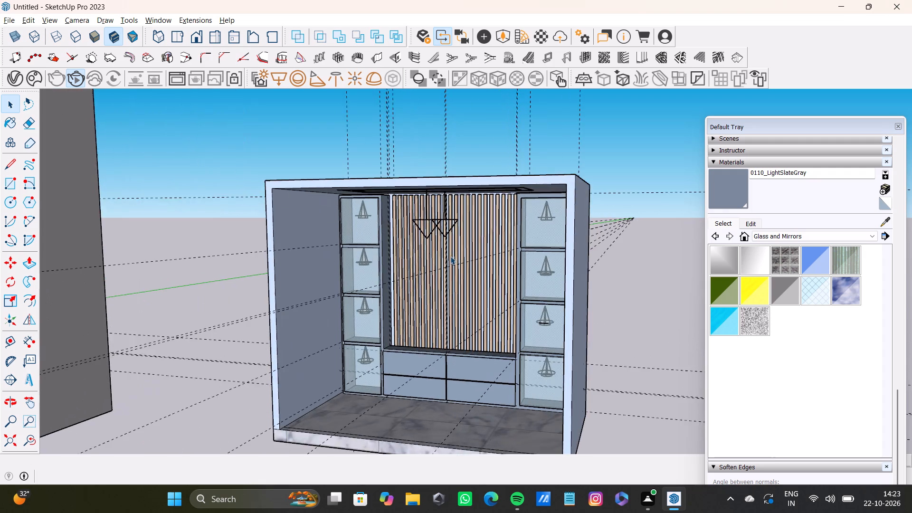
# Restart the V-Ray interactive render from a near-frontal view of the whole wall unit and examine the rendered image enlarged.
pyautogui.moveTo(450, 255); pyautogui.dragTo(468, 192, button='middle')
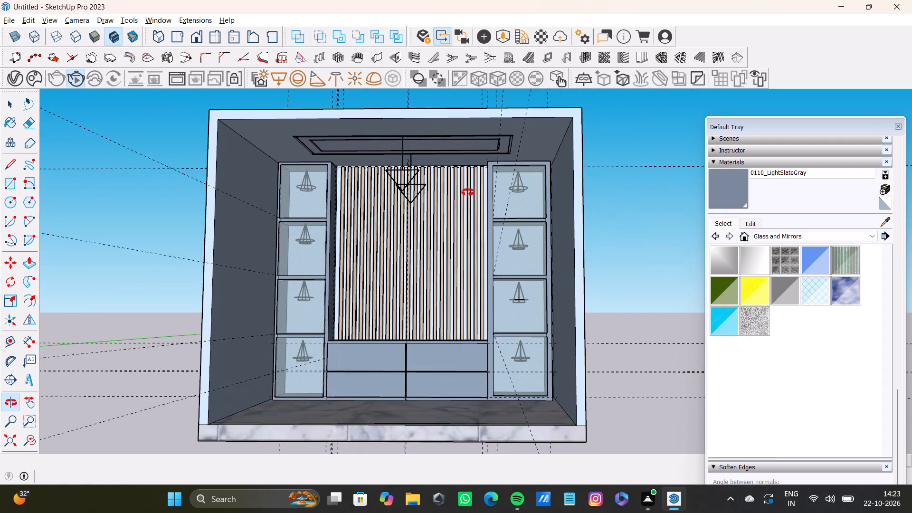
pyautogui.moveTo(468, 192); pyautogui.dragTo(485, 196, button='middle')
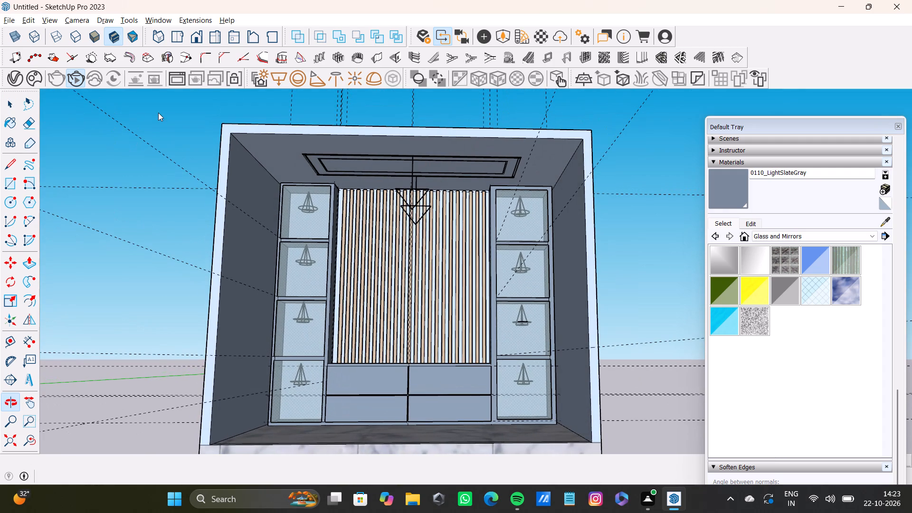
pyautogui.click(77, 77)
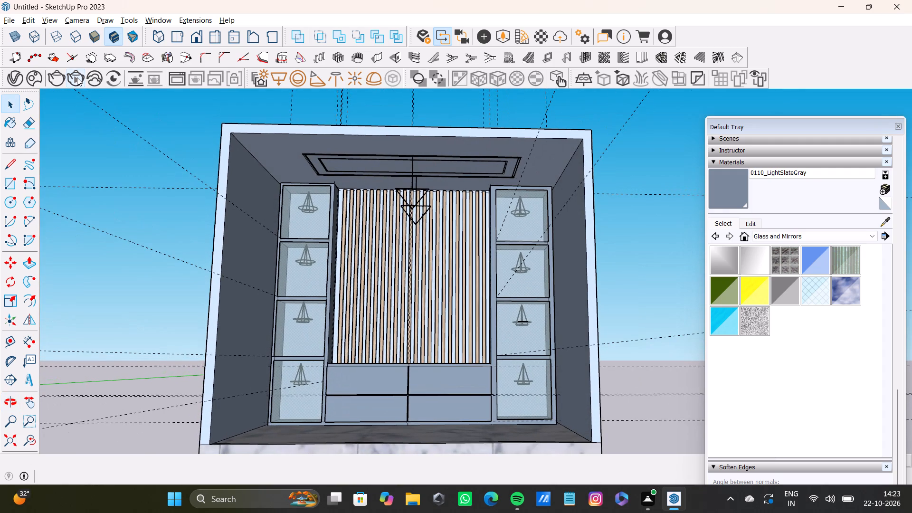
pyautogui.click(77, 77)
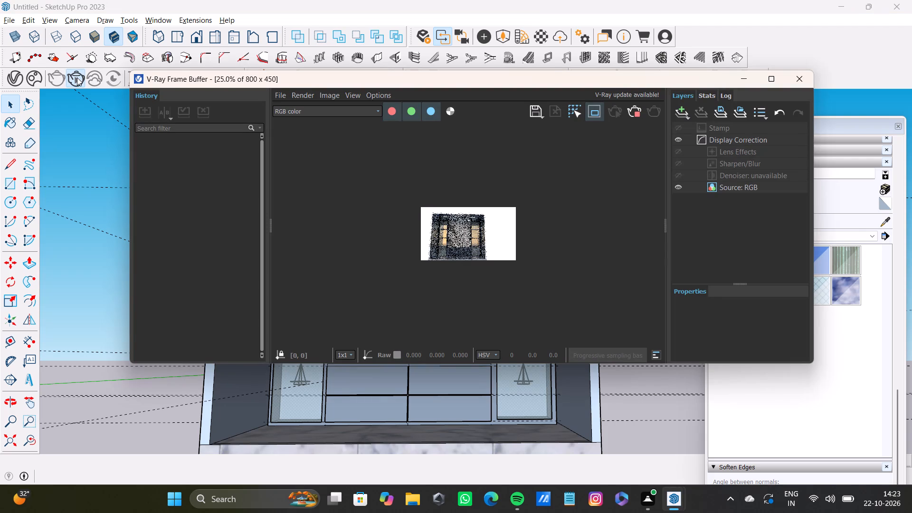
pyautogui.scroll(2, 480, 248)
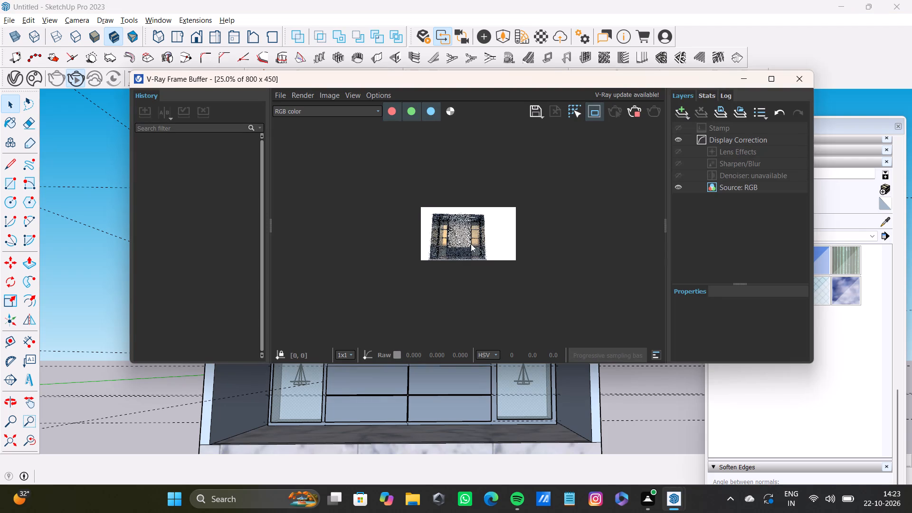
pyautogui.scroll(1, 471, 244)
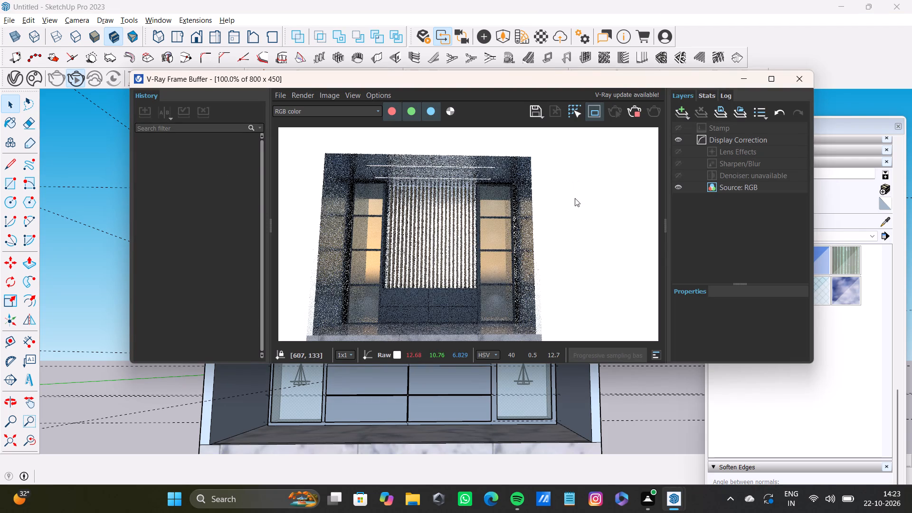
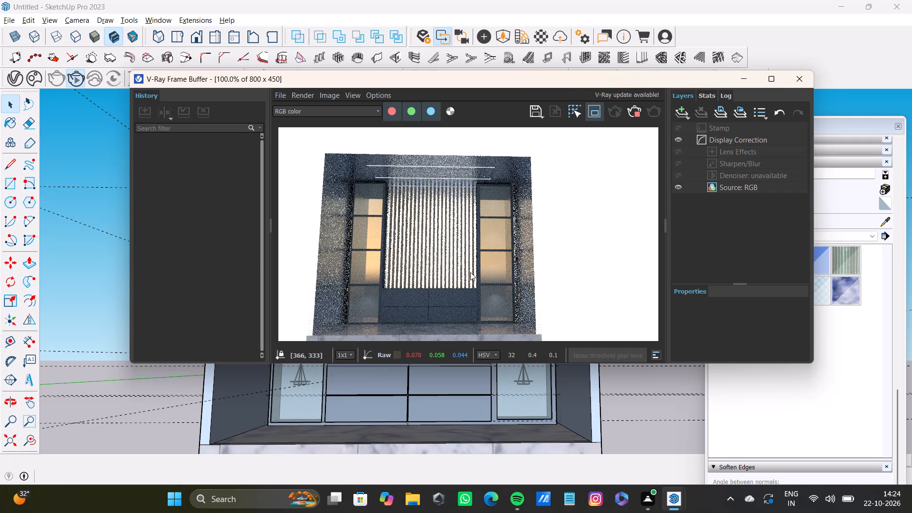
# Close the rendered image and examine the wall unit, ending close up on the wood slats and the backing between them.
pyautogui.click(796, 77)
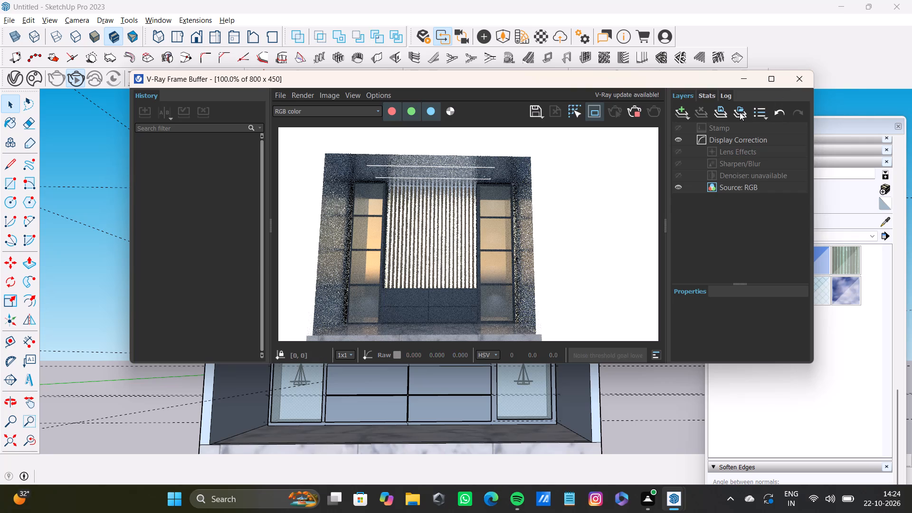
pyautogui.scroll(-6, 402, 285)
pyautogui.moveTo(469, 267); pyautogui.dragTo(130, 283, button='middle')
pyautogui.scroll(5, 380, 268)
pyautogui.moveTo(450, 271); pyautogui.dragTo(265, 284, button='middle')
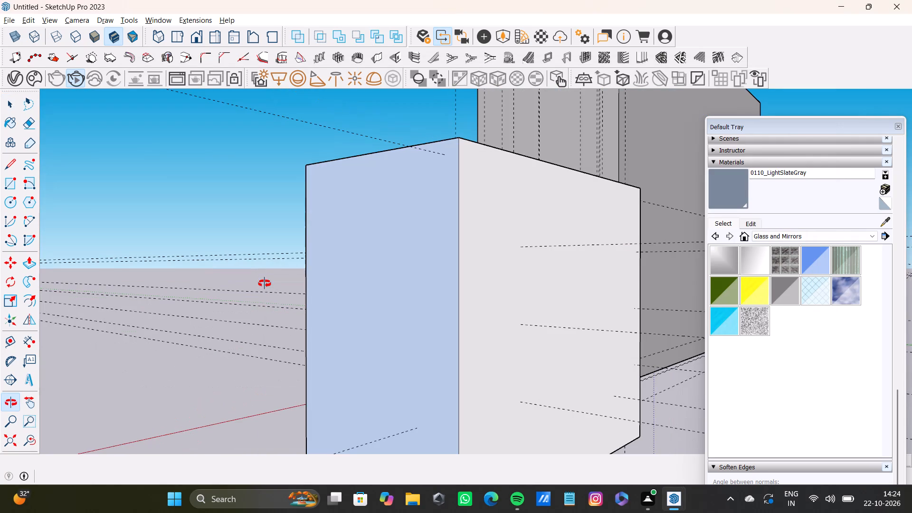
pyautogui.moveTo(265, 284); pyautogui.dragTo(264, 284, button='middle')
pyautogui.click(465, 243)
pyautogui.scroll(-4, 472, 244)
pyautogui.moveTo(478, 252); pyautogui.dragTo(668, 304, button='middle')
pyautogui.scroll(-3, 652, 311)
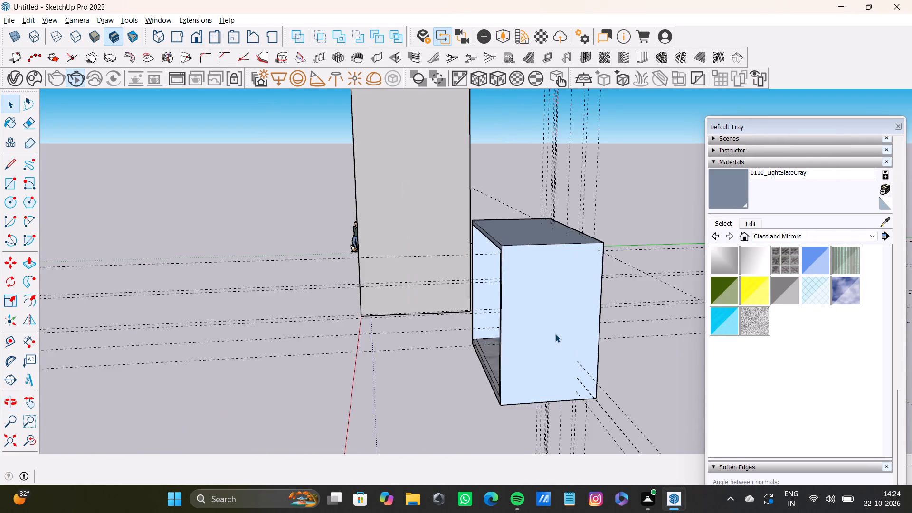
pyautogui.moveTo(555, 334); pyautogui.dragTo(750, 337, button='middle')
pyautogui.keyDown('shift'); pyautogui.moveTo(670, 316); pyautogui.dragTo(589, 306, button='middle'); pyautogui.keyUp('shift')
pyautogui.scroll(8, 543, 301)
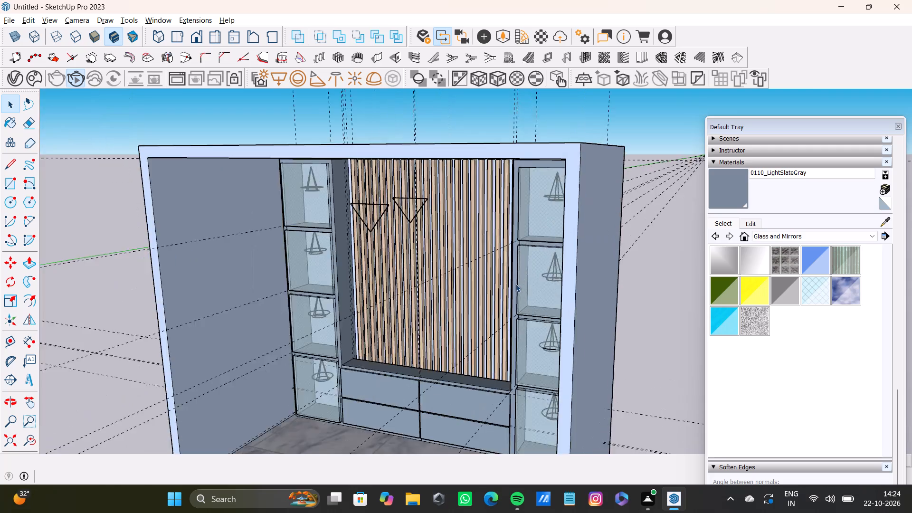
pyautogui.scroll(10, 515, 284)
pyautogui.moveTo(499, 283); pyautogui.dragTo(633, 278, button='middle')
pyautogui.scroll(5, 613, 280)
pyautogui.moveTo(503, 280); pyautogui.dragTo(568, 224, button='middle')
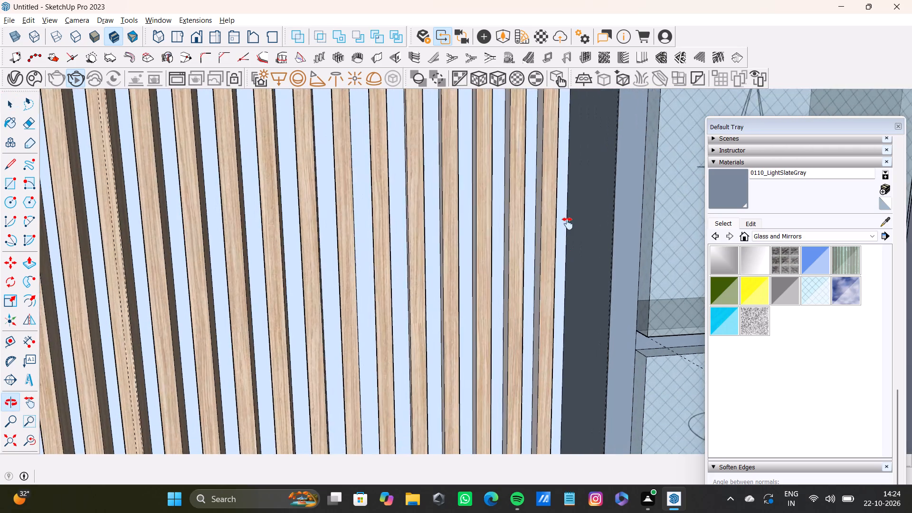
pyautogui.moveTo(568, 224); pyautogui.dragTo(619, 209, button='middle')
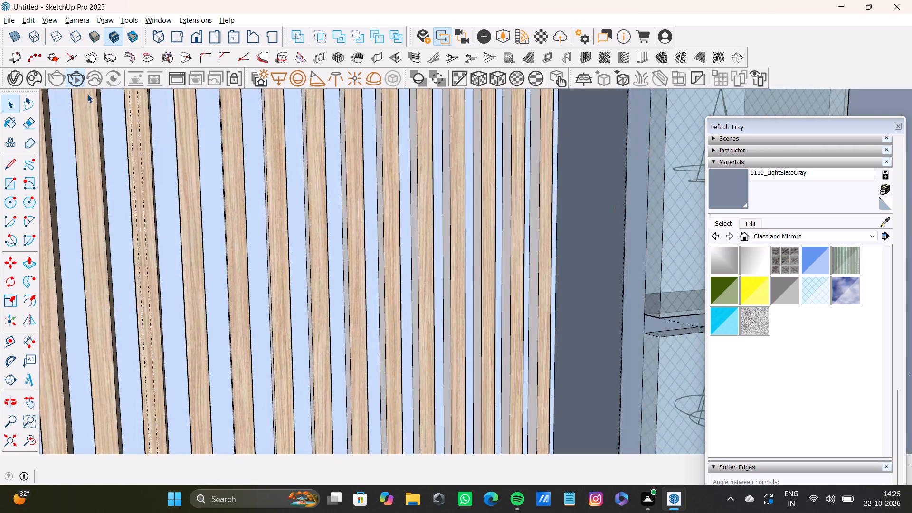
# Stop the running V-Ray interactive render.
pyautogui.click(82, 86)
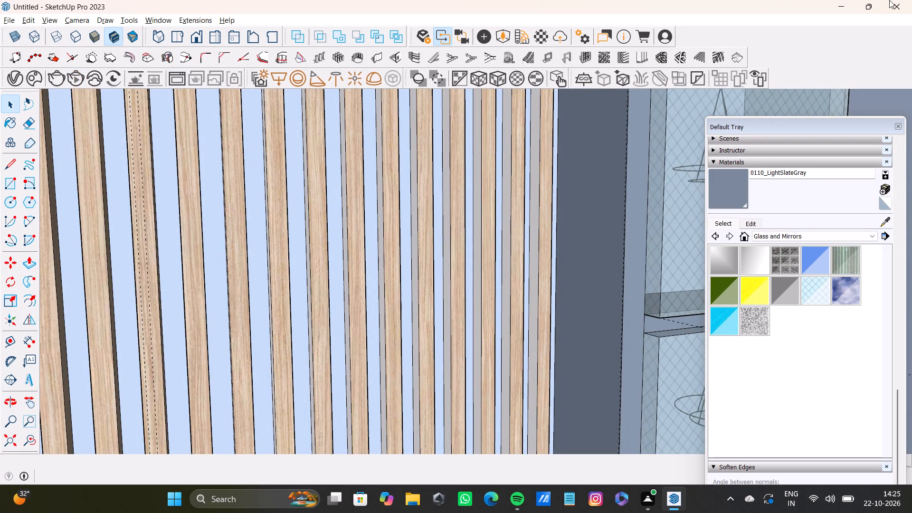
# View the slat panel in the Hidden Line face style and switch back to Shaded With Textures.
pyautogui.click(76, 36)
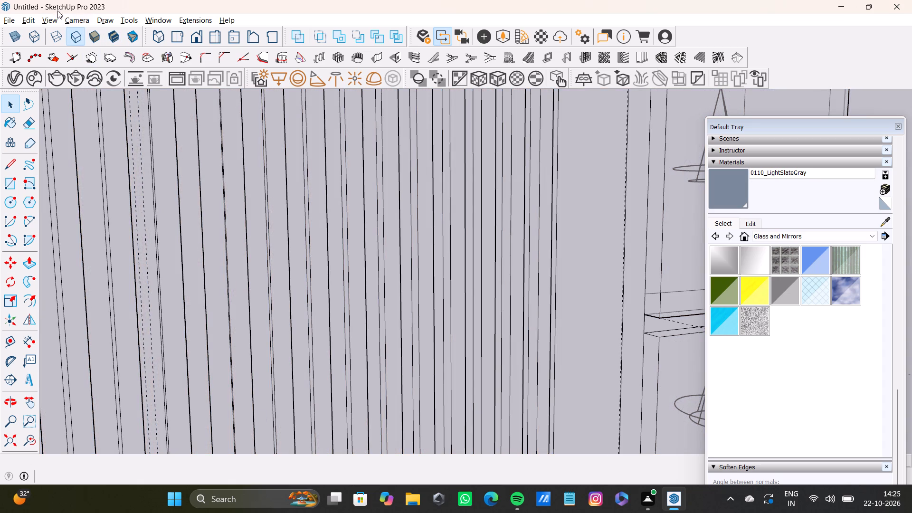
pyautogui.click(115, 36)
# Examine the backing surface visible between the wood slats beside the glass column from several close angles.
pyautogui.scroll(-7, 279, 148)
pyautogui.moveTo(301, 189); pyautogui.dragTo(305, 201, button='middle')
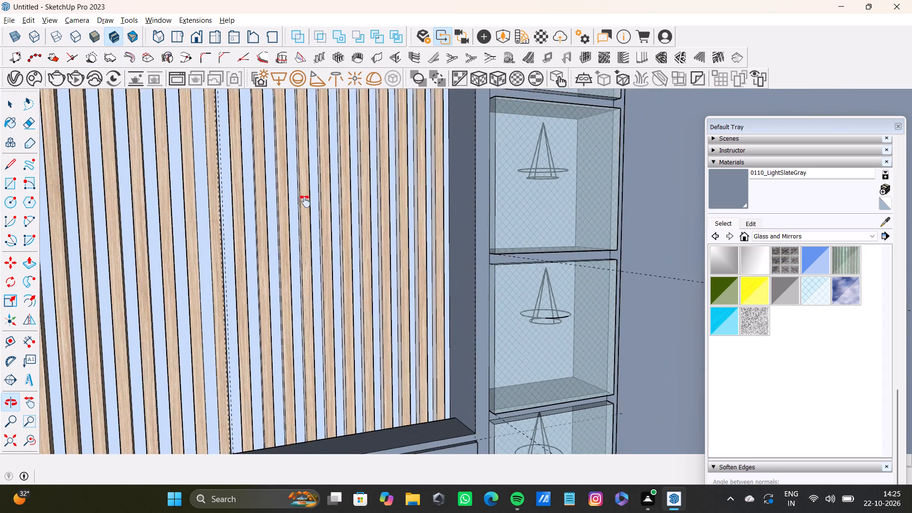
pyautogui.moveTo(305, 201); pyautogui.dragTo(407, 193, button='middle')
pyautogui.scroll(3, 403, 229)
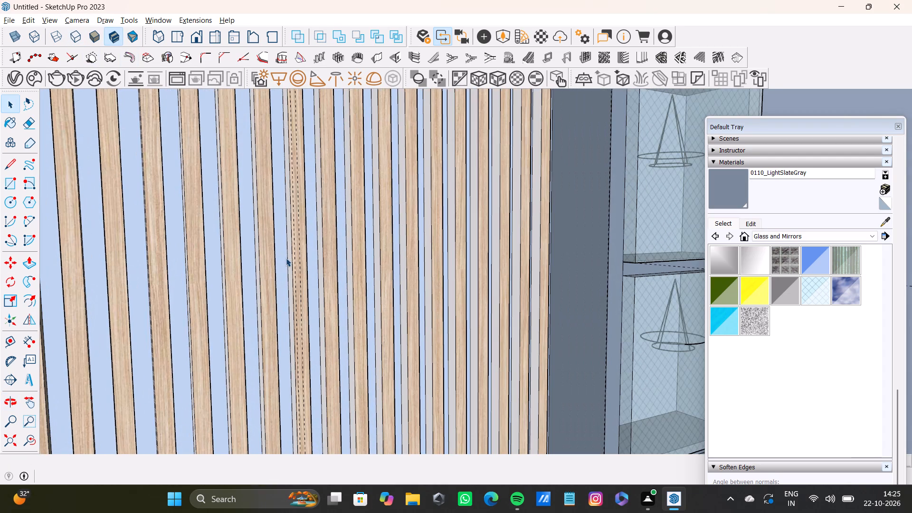
pyautogui.keyDown('shift'); pyautogui.moveTo(275, 263); pyautogui.dragTo(367, 282, button='middle'); pyautogui.keyUp('shift')
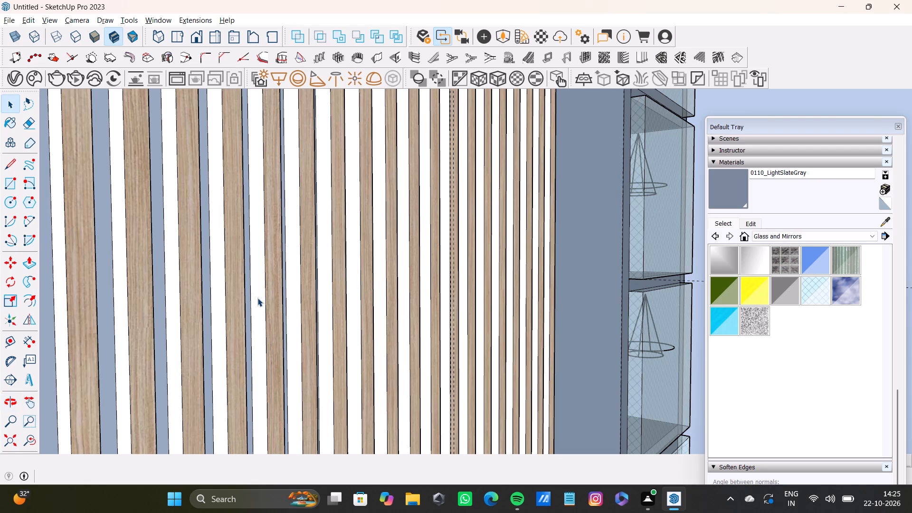
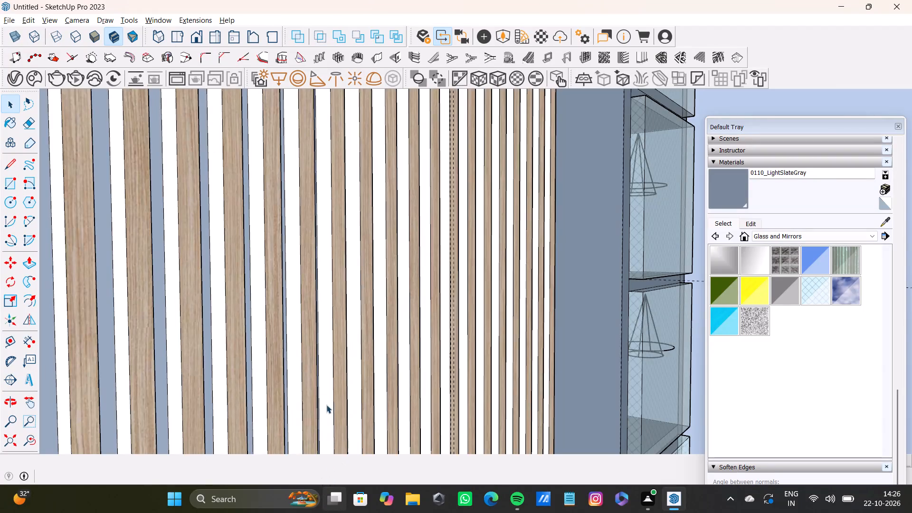
# Paint the white side faces of all the wood slats with the Formica Laminate Light material sampled from a slat front.
pyautogui.scroll(5, 211, 278)
pyautogui.keyDown('shift'); pyautogui.moveTo(225, 276); pyautogui.dragTo(325, 256, button='middle'); pyautogui.keyUp('shift')
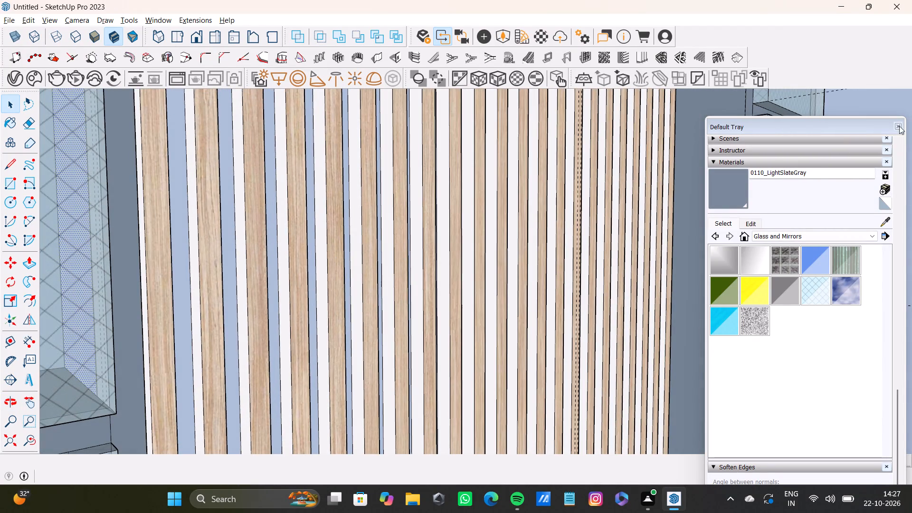
pyautogui.click(883, 227)
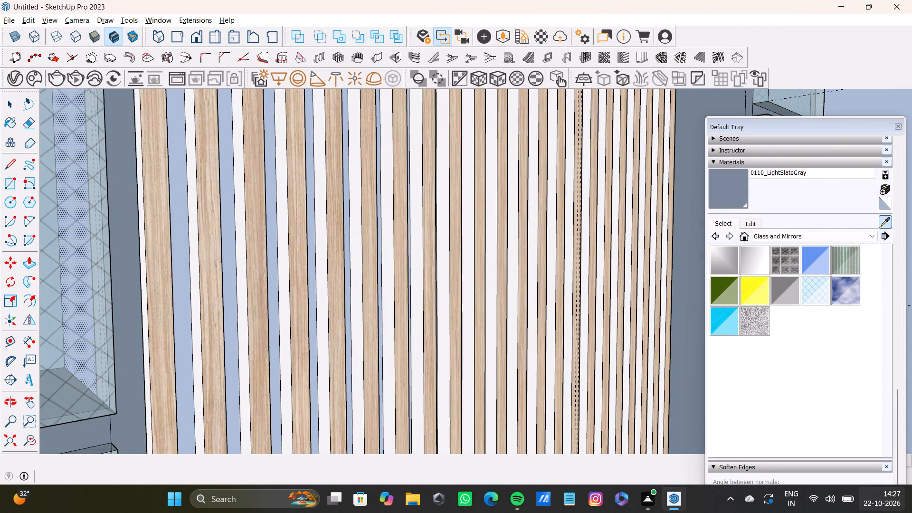
pyautogui.click(371, 232)
pyautogui.scroll(-4, 373, 232)
pyautogui.keyDown('shift'); pyautogui.moveTo(378, 232); pyautogui.dragTo(410, 190, button='middle'); pyautogui.keyUp('shift')
pyautogui.scroll(12, 313, 210)
pyautogui.press('space')
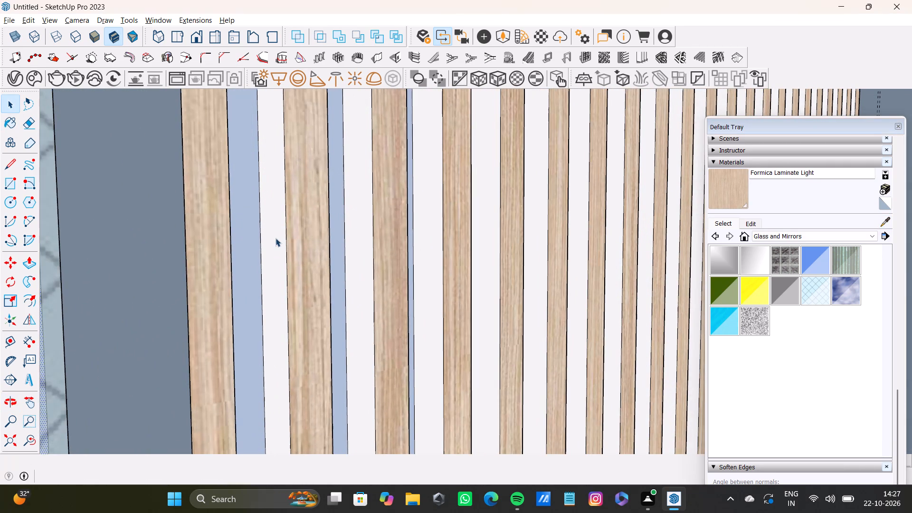
pyautogui.click(276, 238)
pyautogui.keyDown('shift'); pyautogui.click(367, 237); pyautogui.keyUp('shift')
pyautogui.keyDown('shift'); pyautogui.click(426, 249); pyautogui.keyUp('shift')
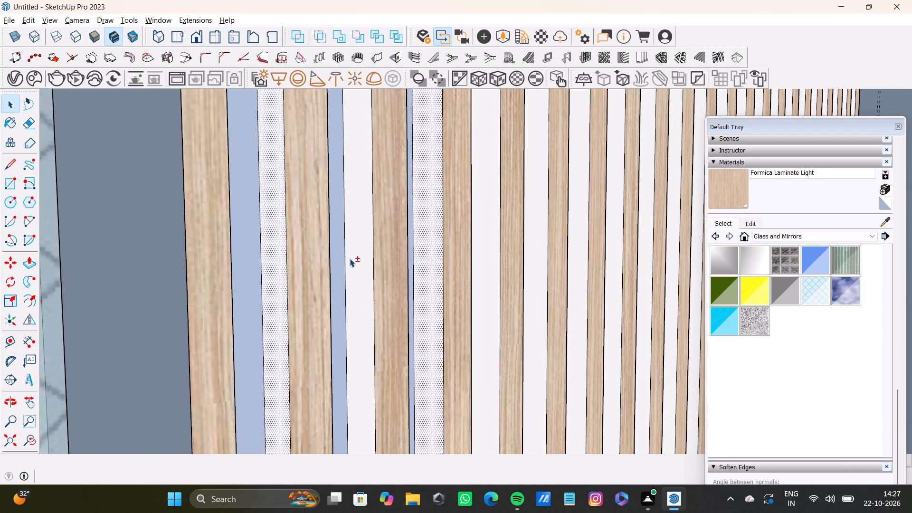
pyautogui.keyDown('shift'); pyautogui.click(364, 258); pyautogui.keyUp('shift')
pyautogui.keyDown('shift'); pyautogui.click(488, 264); pyautogui.keyUp('shift')
pyautogui.keyDown('shift'); pyautogui.moveTo(526, 272); pyautogui.dragTo(532, 274); pyautogui.keyUp('shift')
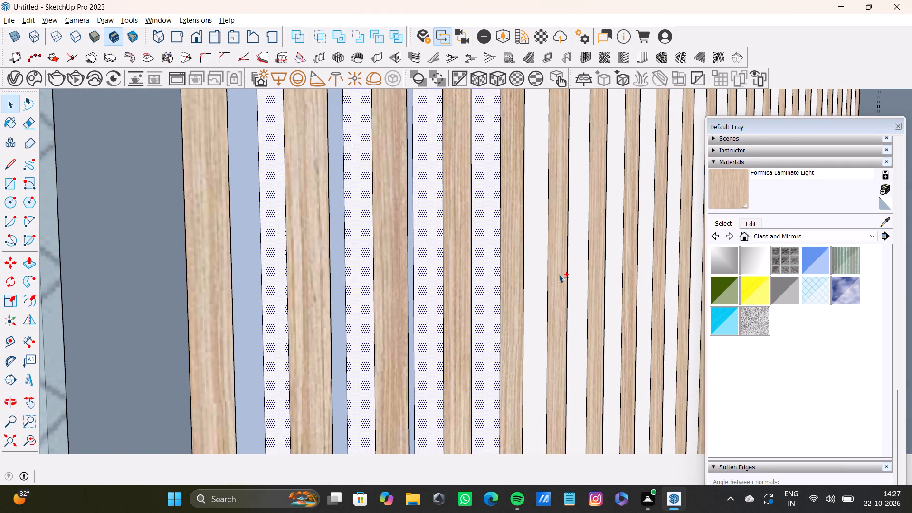
pyautogui.keyDown('shift'); pyautogui.click(540, 282); pyautogui.keyUp('shift')
pyautogui.keyDown('shift'); pyautogui.click(579, 287); pyautogui.keyUp('shift')
pyautogui.keyDown('shift'); pyautogui.moveTo(579, 287); pyautogui.dragTo(490, 278, button='middle'); pyautogui.keyUp('shift')
pyautogui.keyDown('shift'); pyautogui.click(533, 267); pyautogui.keyUp('shift')
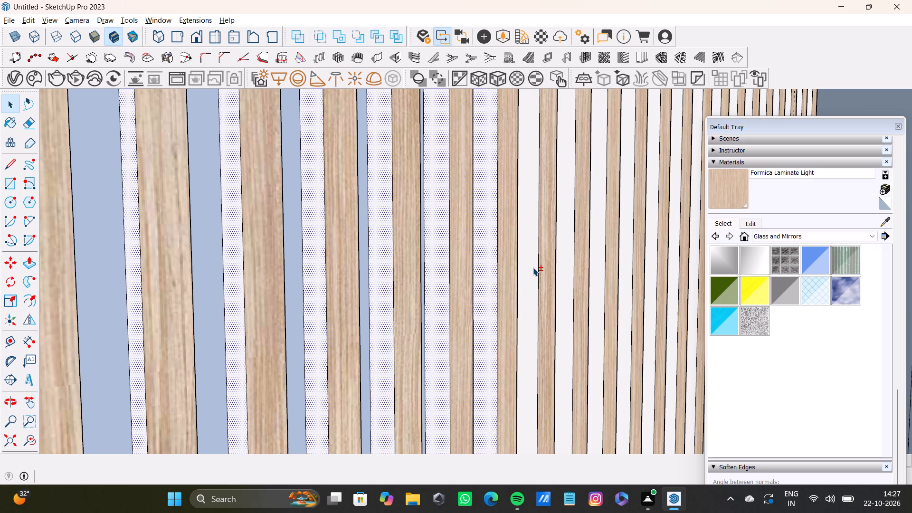
pyautogui.keyDown('shift'); pyautogui.click(562, 283); pyautogui.keyUp('shift')
pyautogui.keyDown('shift'); pyautogui.moveTo(572, 279); pyautogui.dragTo(527, 280, button='middle'); pyautogui.keyUp('shift')
pyautogui.keyDown('shift'); pyautogui.scroll(4, 568, 278); pyautogui.keyUp('shift')
pyautogui.keyDown('shift'); pyautogui.click(557, 275); pyautogui.keyUp('shift')
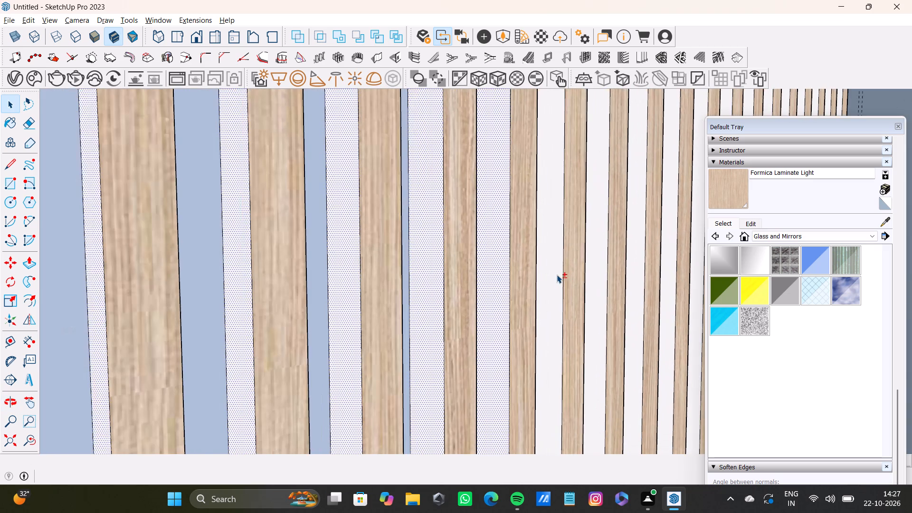
pyautogui.keyDown('shift'); pyautogui.click(602, 283); pyautogui.keyUp('shift')
pyautogui.keyDown('shift'); pyautogui.moveTo(598, 283); pyautogui.dragTo(510, 279, button='middle'); pyautogui.keyUp('shift')
pyautogui.keyDown('shift'); pyautogui.click(557, 275); pyautogui.keyUp('shift')
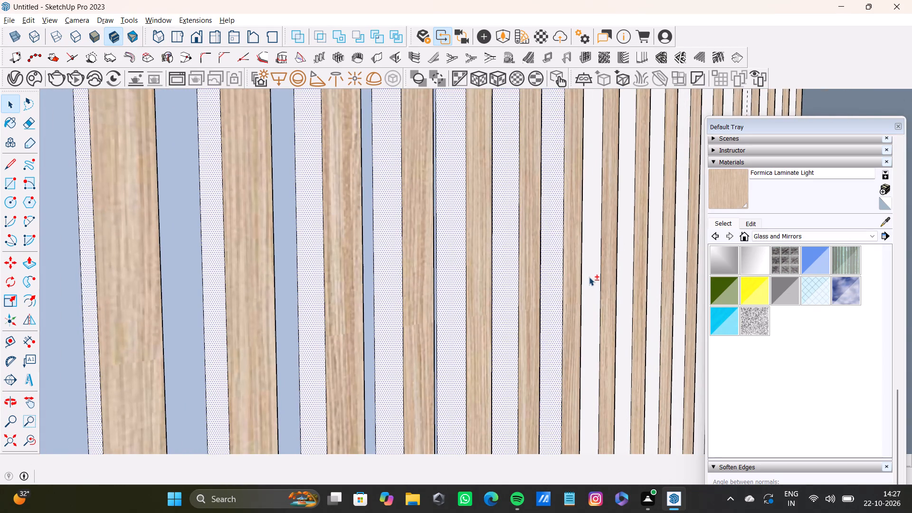
pyautogui.keyDown('shift'); pyautogui.click(589, 277); pyautogui.keyUp('shift')
pyautogui.keyDown('shift'); pyautogui.moveTo(591, 276); pyautogui.dragTo(517, 264, button='middle'); pyautogui.keyUp('shift')
pyautogui.keyDown('shift'); pyautogui.click(555, 264); pyautogui.keyUp('shift')
pyautogui.keyDown('shift'); pyautogui.click(589, 275); pyautogui.keyUp('shift')
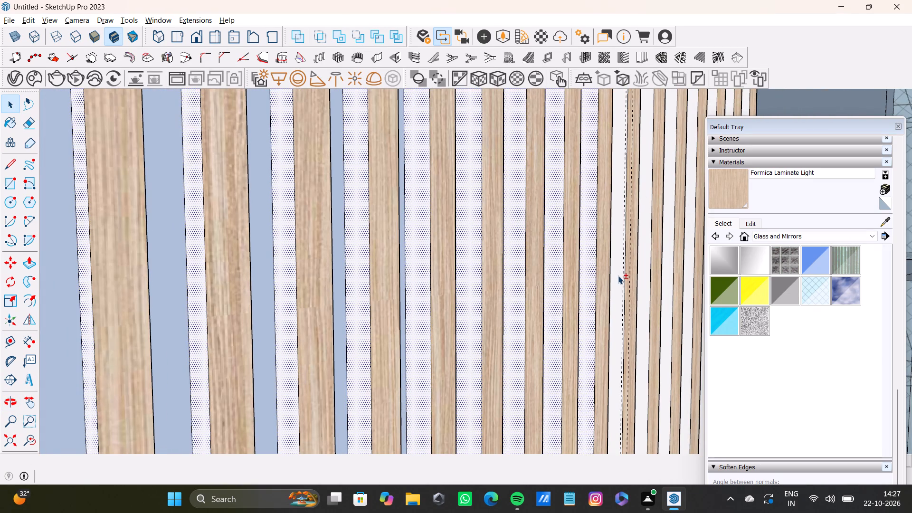
pyautogui.keyDown('shift'); pyautogui.click(618, 277); pyautogui.keyUp('shift')
pyautogui.keyDown('shift'); pyautogui.moveTo(619, 281); pyautogui.dragTo(498, 271, button='middle'); pyautogui.keyUp('shift')
pyautogui.keyDown('shift'); pyautogui.scroll(2, 543, 268); pyautogui.keyUp('shift')
pyautogui.keyDown('shift'); pyautogui.click(532, 275); pyautogui.keyUp('shift')
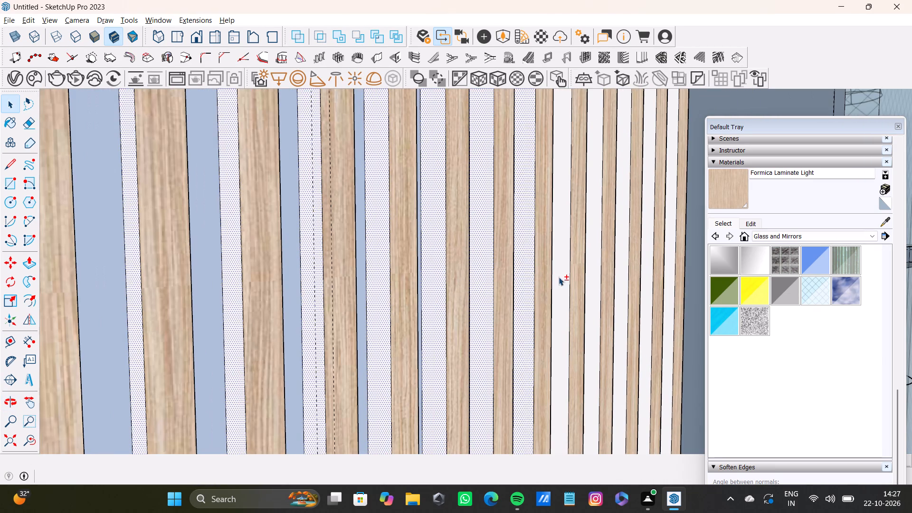
pyautogui.keyDown('shift'); pyautogui.click(558, 277); pyautogui.keyUp('shift')
pyautogui.keyDown('shift'); pyautogui.click(594, 286); pyautogui.keyUp('shift')
pyautogui.keyDown('shift'); pyautogui.click(622, 288); pyautogui.keyUp('shift')
pyautogui.keyDown('shift'); pyautogui.click(651, 294); pyautogui.keyUp('shift')
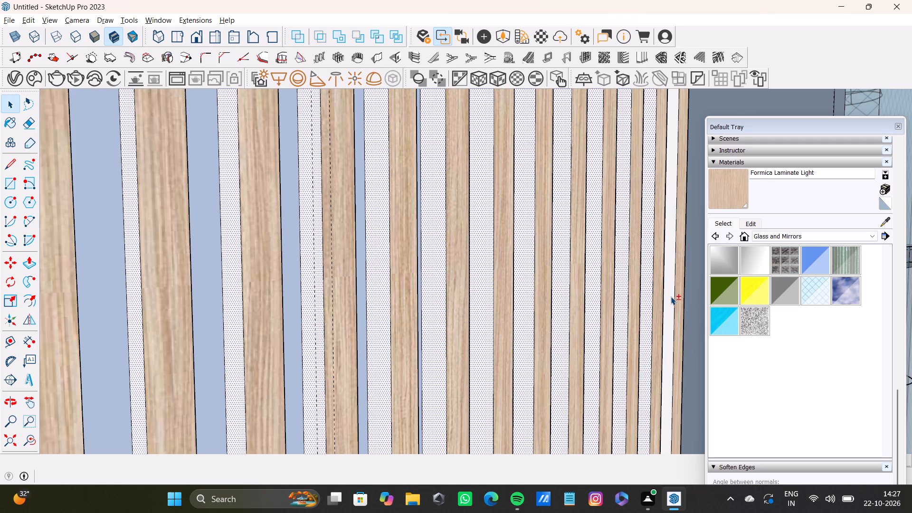
pyautogui.keyDown('shift'); pyautogui.click(670, 297); pyautogui.keyUp('shift')
pyautogui.keyDown('shift'); pyautogui.click(741, 185); pyautogui.keyUp('shift')
pyautogui.keyDown('shift'); pyautogui.click(670, 214); pyautogui.keyUp('shift')
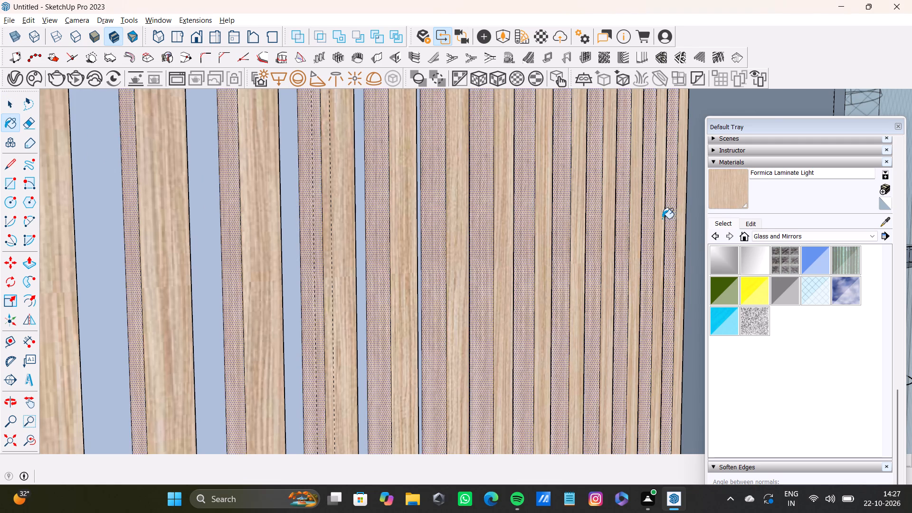
# Select the backing face between the wood slats of the wall unit and try a slight Push/Pull on it.
pyautogui.scroll(-17, 645, 226)
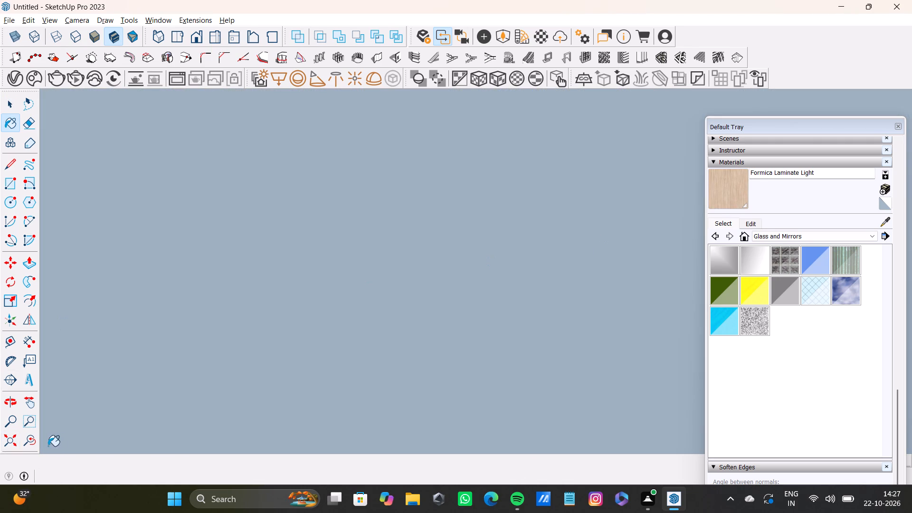
pyautogui.click(32, 440)
pyautogui.click(17, 443)
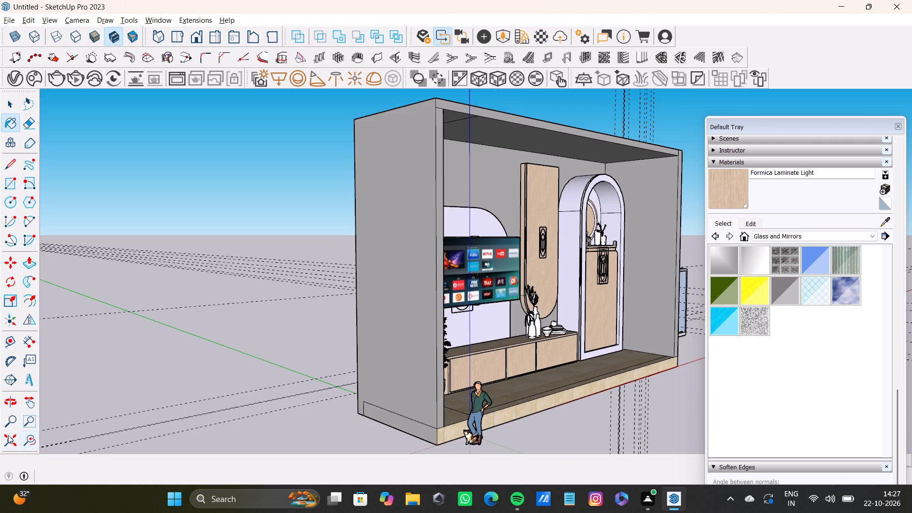
pyautogui.moveTo(467, 323); pyautogui.dragTo(335, 306, button='middle')
pyautogui.scroll(-4, 395, 293)
pyautogui.keyDown('shift'); pyautogui.moveTo(520, 321); pyautogui.dragTo(184, 285, button='middle'); pyautogui.keyUp('shift')
pyautogui.scroll(9, 305, 286)
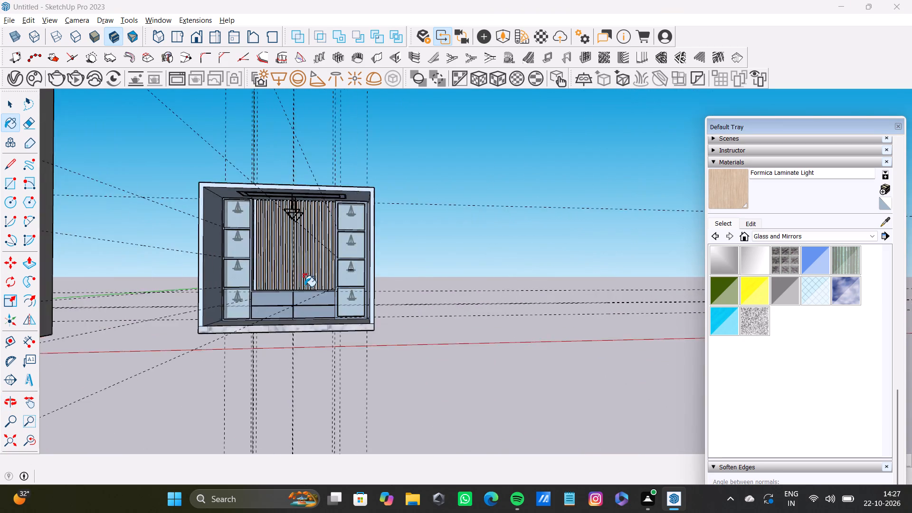
pyautogui.scroll(17, 304, 286)
pyautogui.keyDown('shift'); pyautogui.moveTo(283, 275); pyautogui.dragTo(291, 310, button='middle'); pyautogui.keyUp('shift')
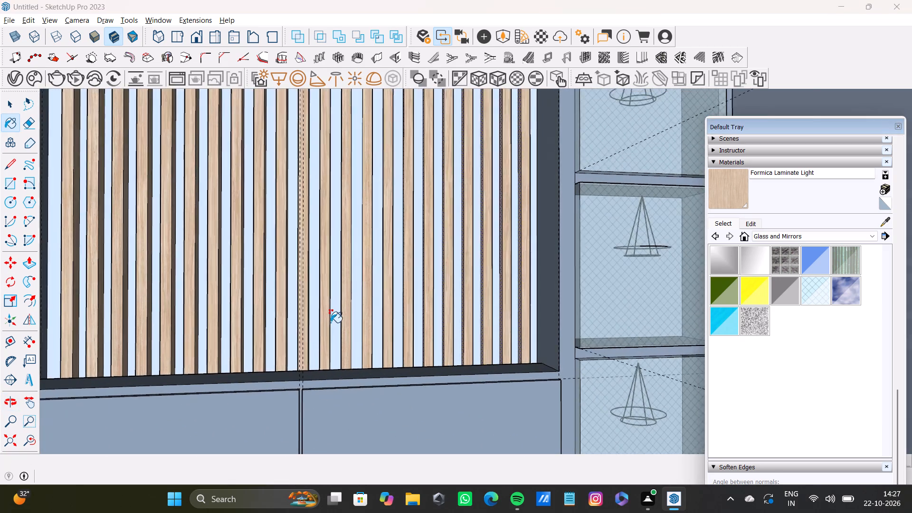
pyautogui.scroll(7, 331, 323)
pyautogui.press('space')
pyautogui.click(334, 319)
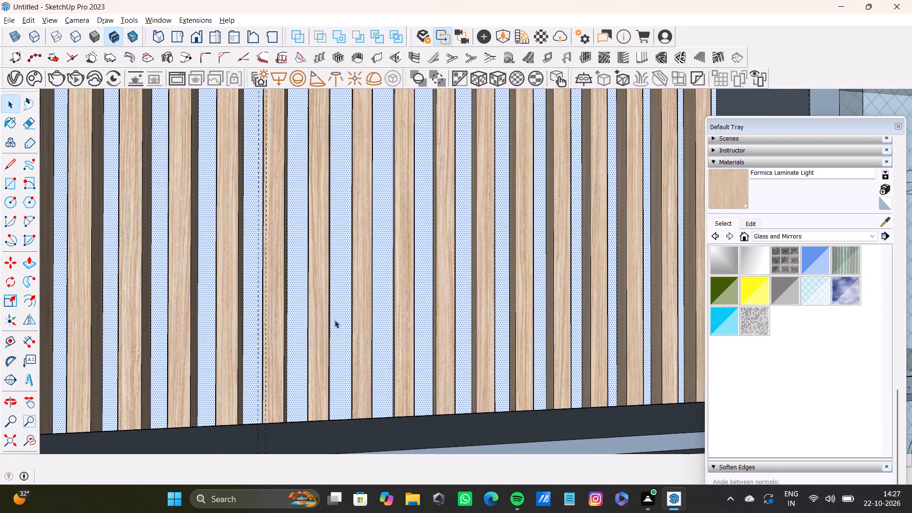
pyautogui.press('p')
pyautogui.moveTo(334, 320); pyautogui.dragTo(340, 323)
# Start an interactive V-Ray test render of the whole wall unit seen from the front.
pyautogui.scroll(-5, 339, 324)
pyautogui.moveTo(339, 324); pyautogui.dragTo(271, 418, button='middle')
pyautogui.scroll(-1, 271, 424)
pyautogui.scroll(1, 275, 348)
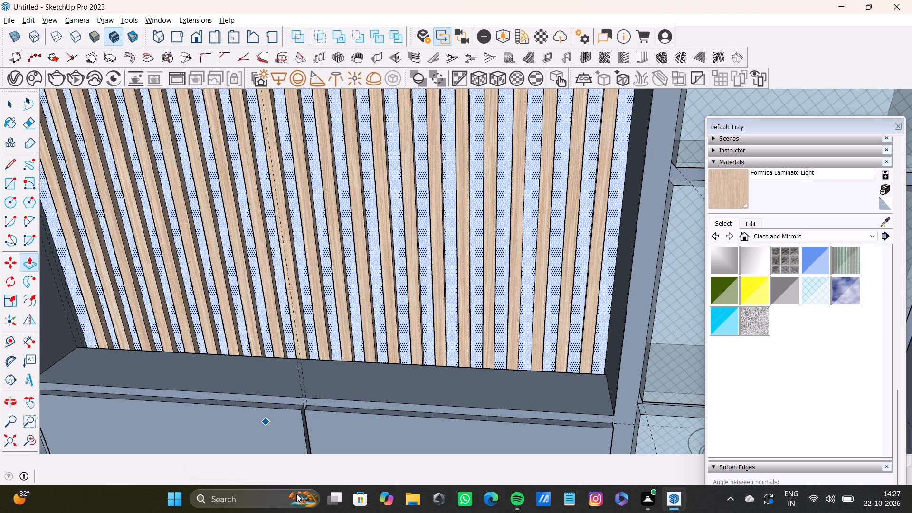
pyautogui.scroll(-7, 221, 472)
pyautogui.scroll(-12, 200, 411)
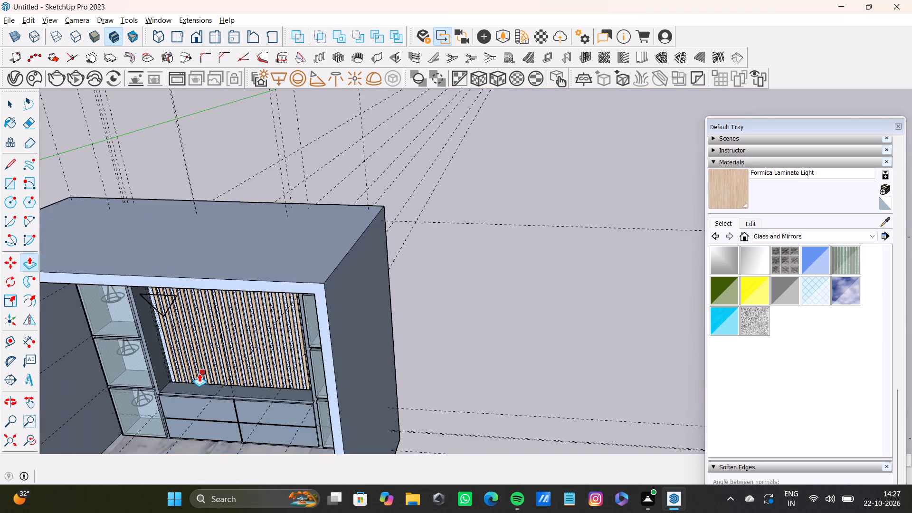
pyautogui.keyDown('shift'); pyautogui.moveTo(199, 373); pyautogui.dragTo(356, 211, button='middle'); pyautogui.keyUp('shift')
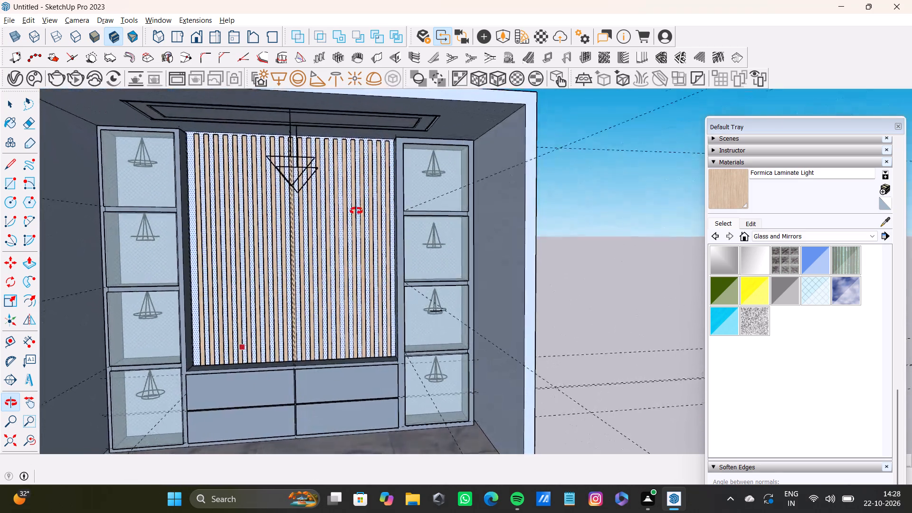
pyautogui.keyDown('shift'); pyautogui.moveTo(356, 211); pyautogui.dragTo(332, 199, button='middle'); pyautogui.keyUp('shift')
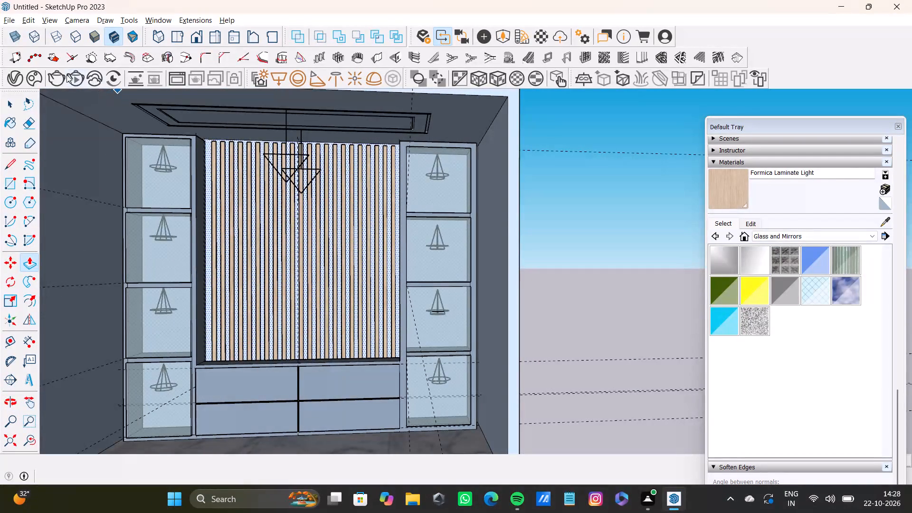
pyautogui.click(75, 78)
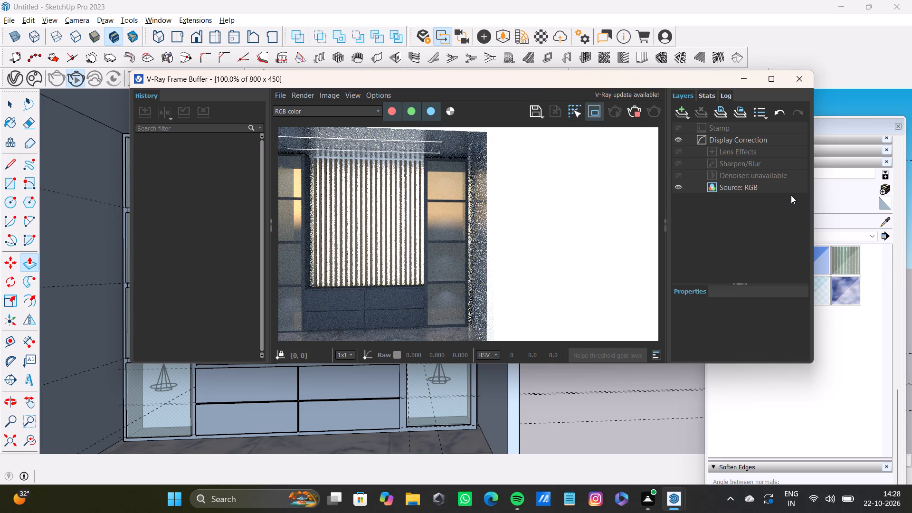
pyautogui.scroll(-3, 438, 222)
pyautogui.scroll(3, 502, 243)
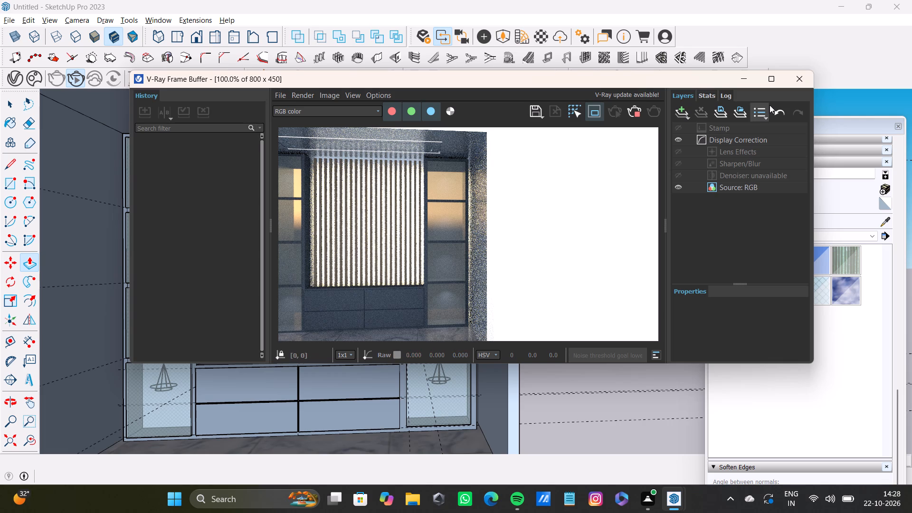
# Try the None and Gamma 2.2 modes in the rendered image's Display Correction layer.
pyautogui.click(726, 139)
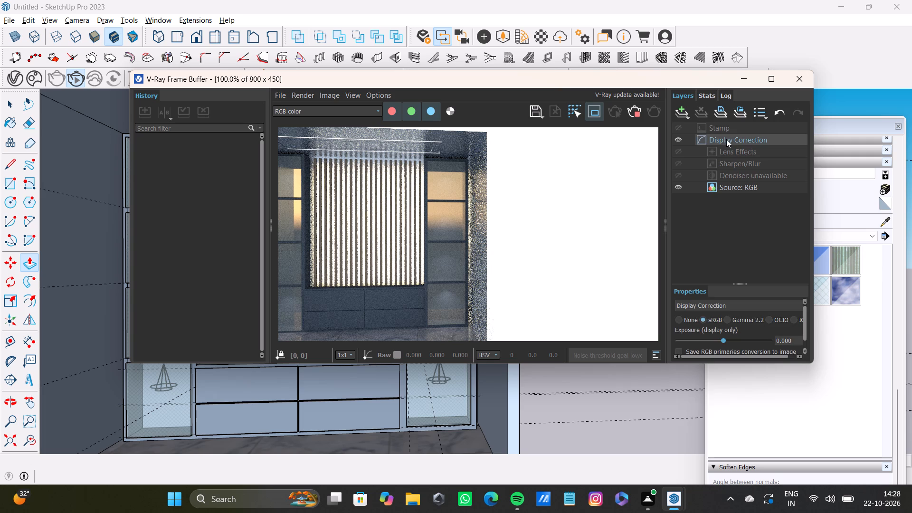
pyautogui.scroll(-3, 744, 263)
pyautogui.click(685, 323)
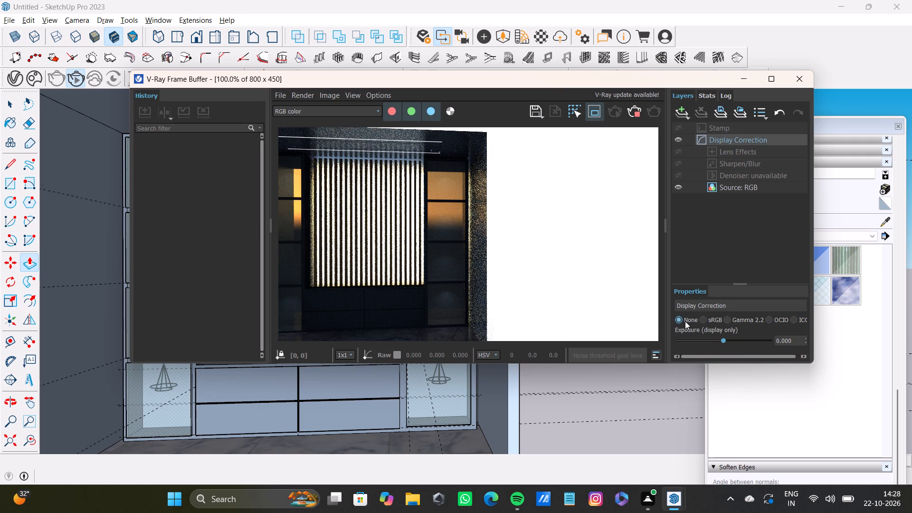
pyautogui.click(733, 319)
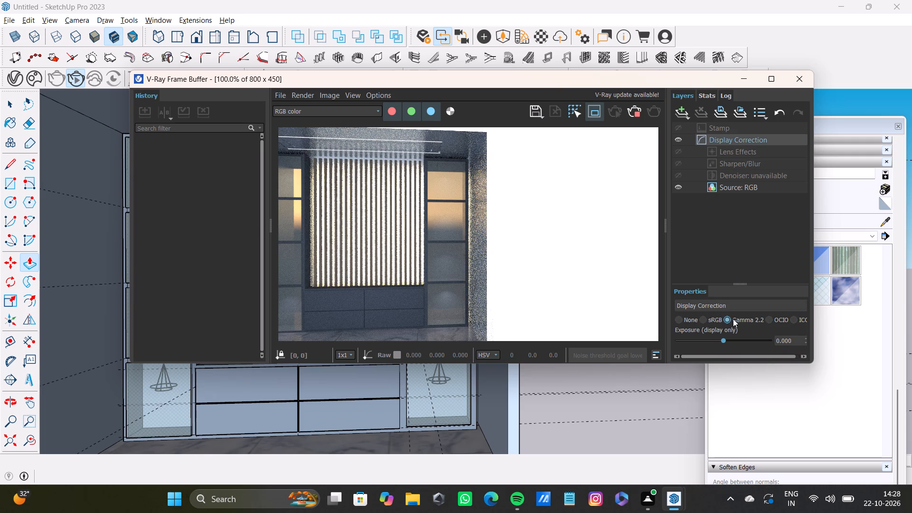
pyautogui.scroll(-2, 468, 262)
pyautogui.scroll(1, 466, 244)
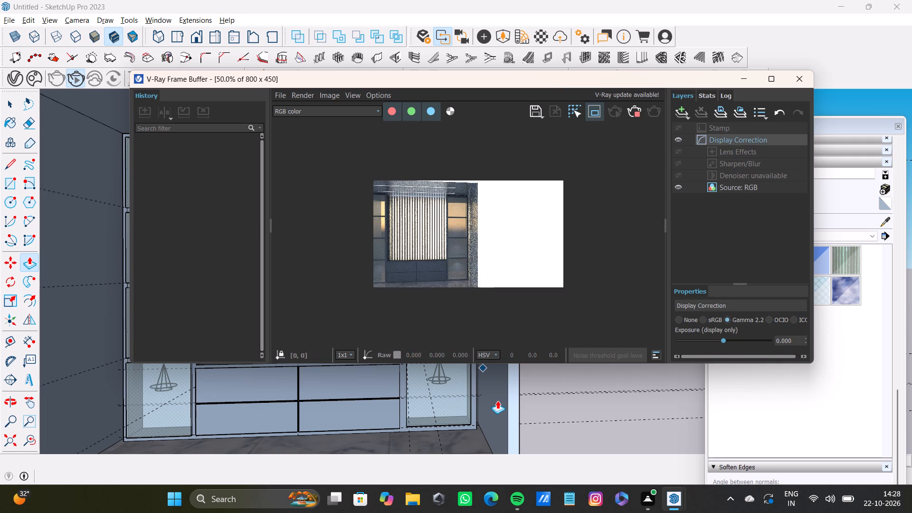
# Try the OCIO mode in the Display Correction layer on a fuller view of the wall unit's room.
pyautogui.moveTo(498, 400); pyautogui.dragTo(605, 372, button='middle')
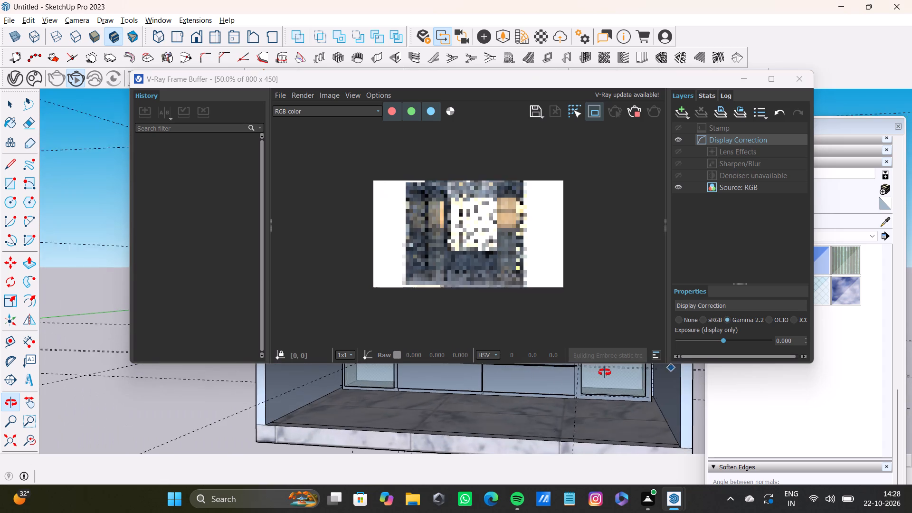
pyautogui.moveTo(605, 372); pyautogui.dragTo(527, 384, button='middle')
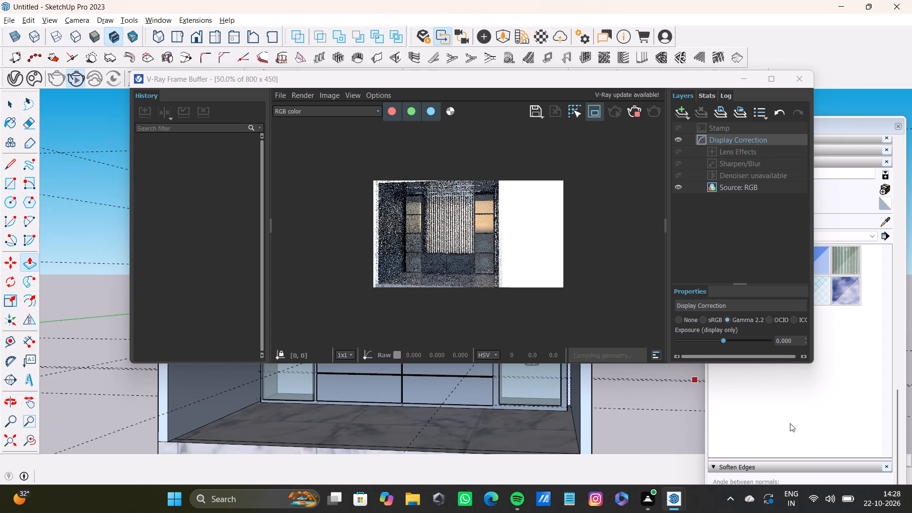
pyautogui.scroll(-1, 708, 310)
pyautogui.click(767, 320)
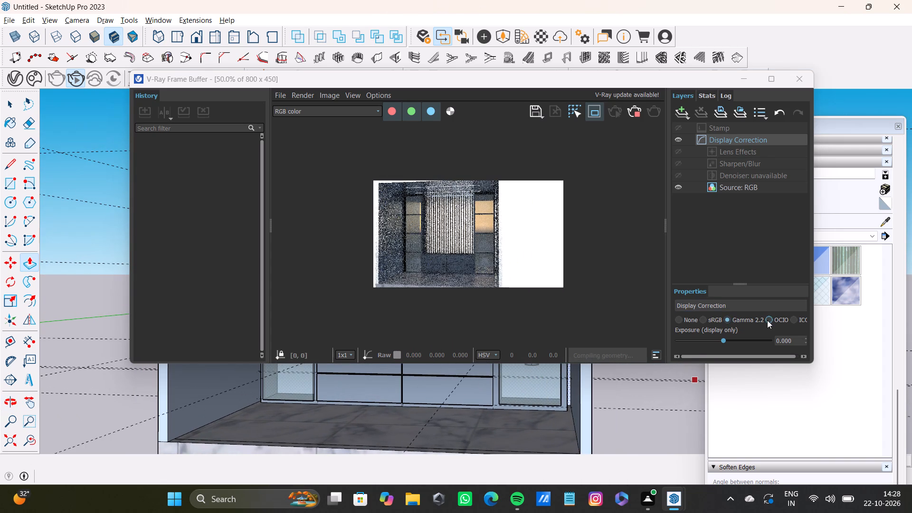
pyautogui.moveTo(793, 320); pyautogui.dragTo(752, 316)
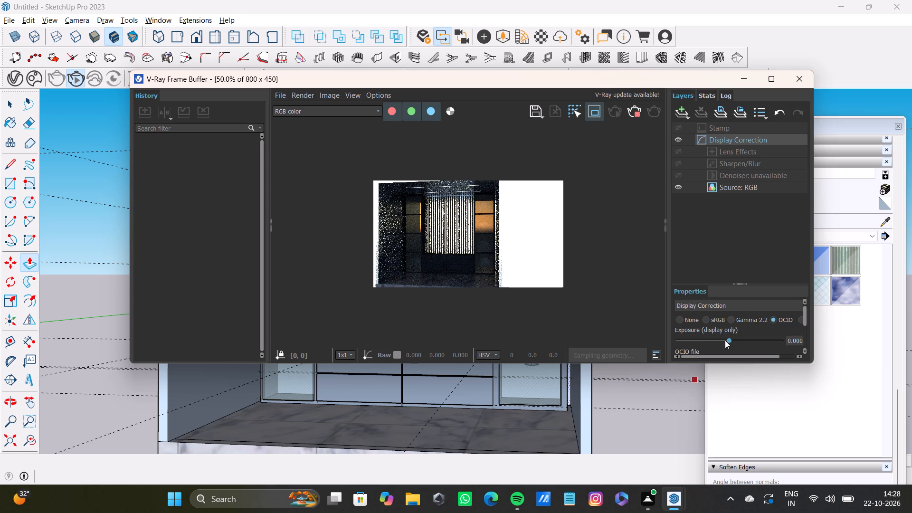
# Set the Display Correction exposure to -1.101 and its mode to None, check the image up close, and close the frame buffer.
pyautogui.moveTo(729, 342); pyautogui.dragTo(749, 340)
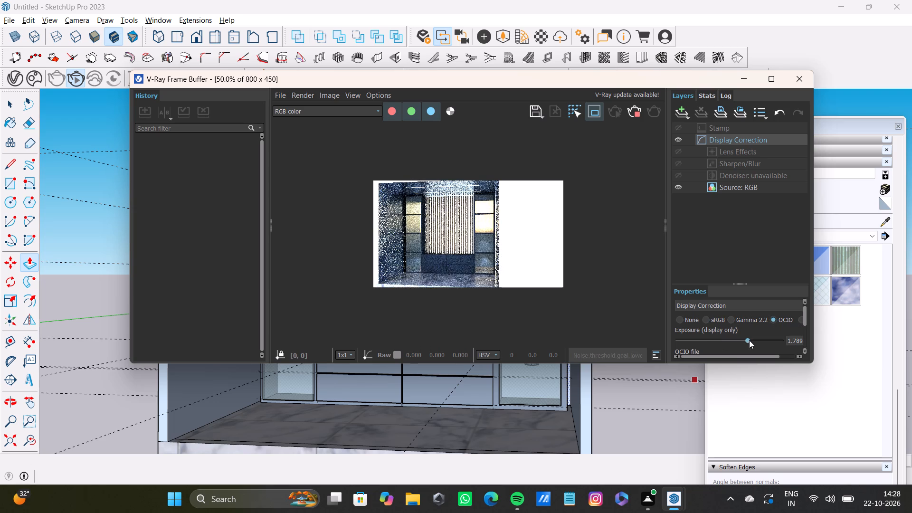
pyautogui.moveTo(749, 340); pyautogui.dragTo(718, 343)
pyautogui.click(682, 318)
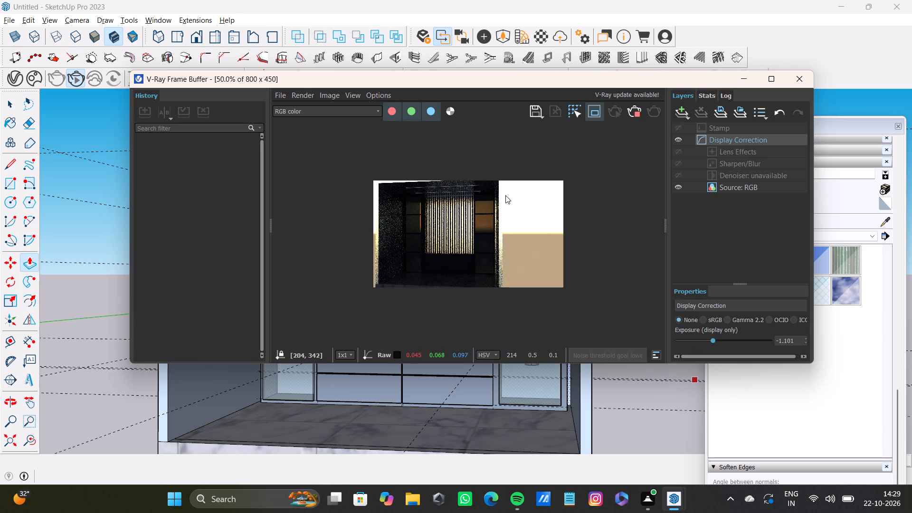
pyautogui.scroll(1, 442, 236)
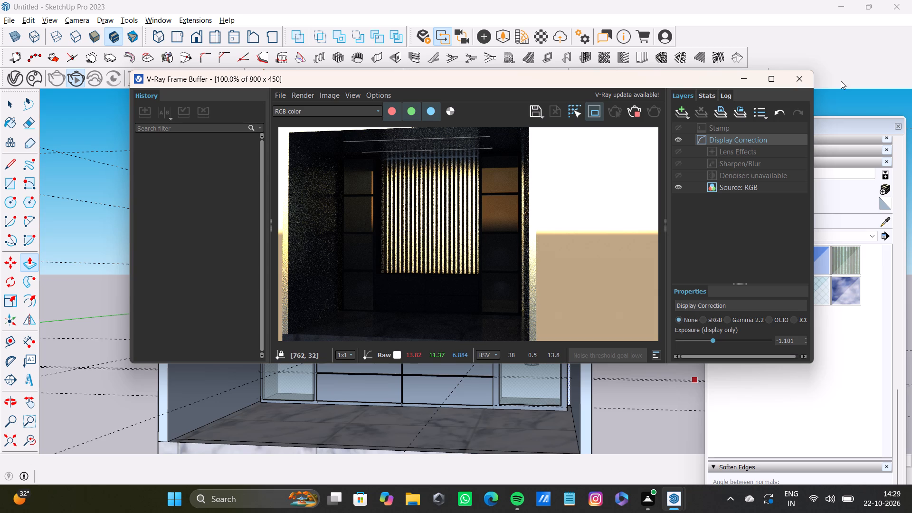
pyautogui.click(807, 85)
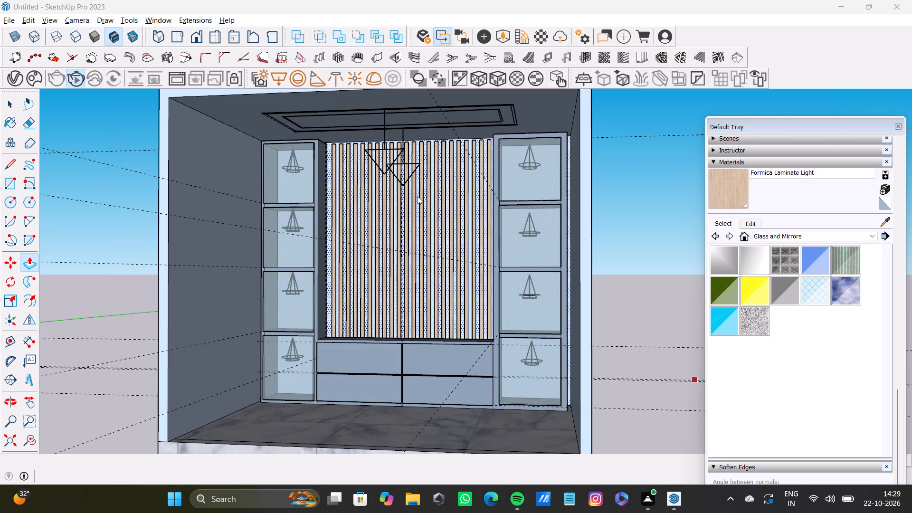
# Bring the whole wall unit into a front view, open the V-Ray Asset Editor and stop the interactive render.
pyautogui.scroll(-12, 387, 240)
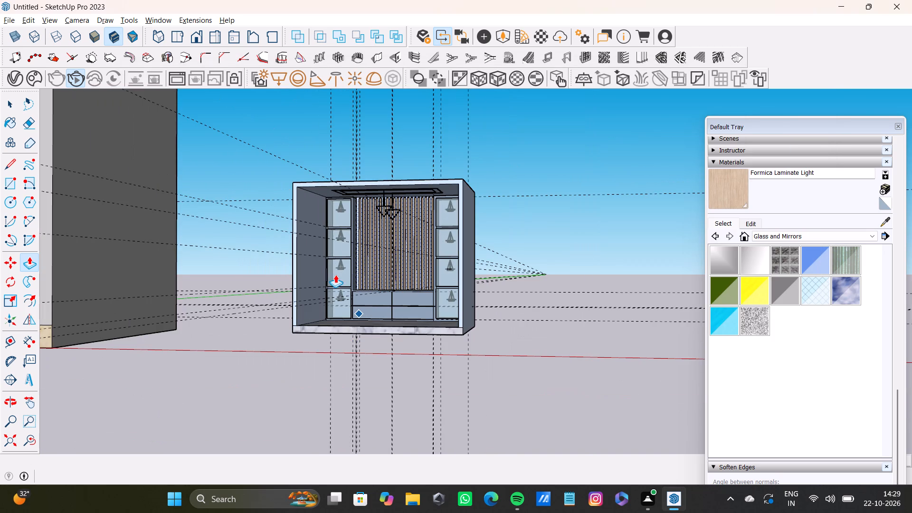
pyautogui.moveTo(309, 247); pyautogui.dragTo(345, 247, button='middle')
pyautogui.scroll(4, 17, 42)
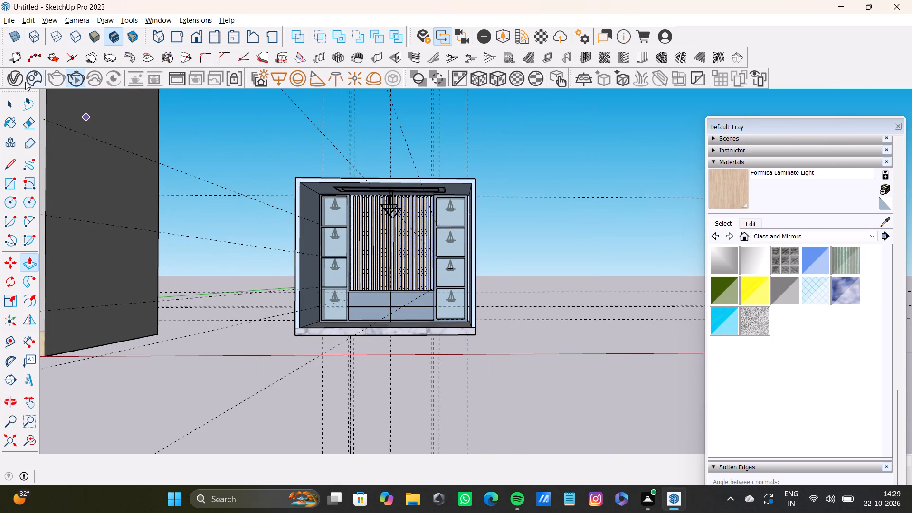
pyautogui.click(12, 84)
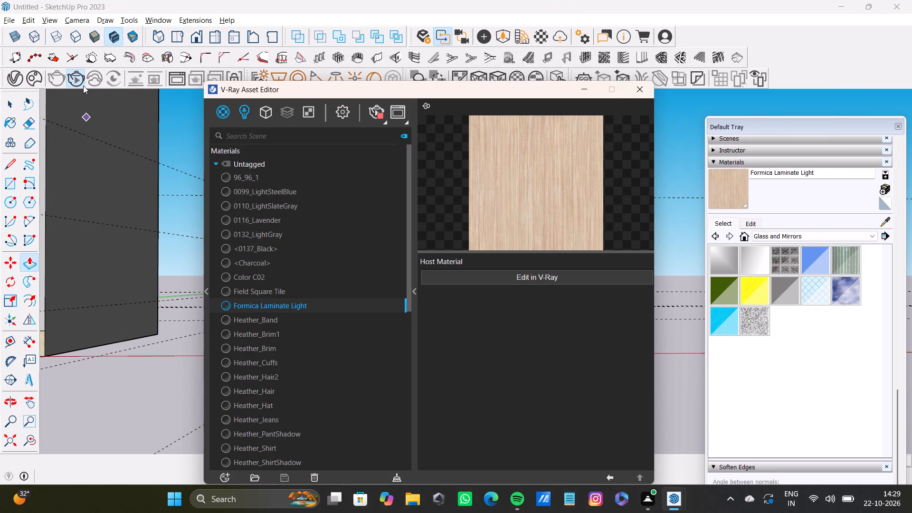
pyautogui.click(80, 87)
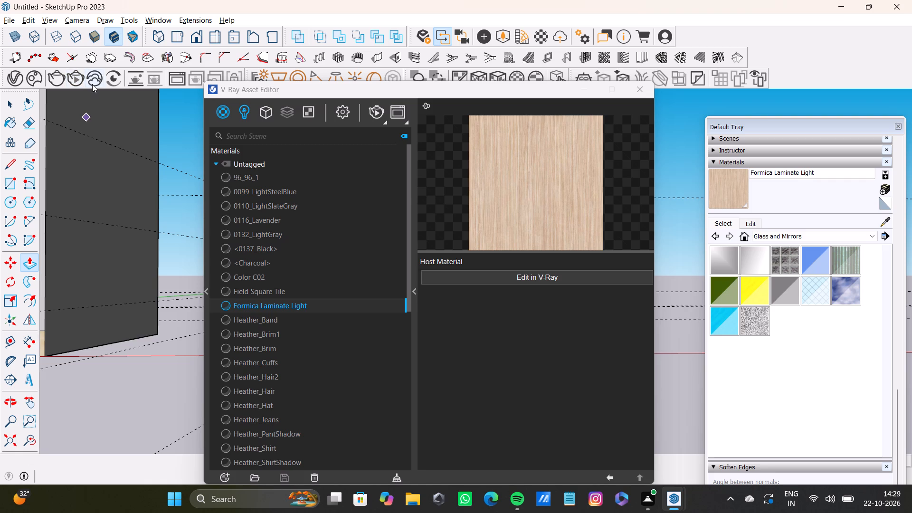
# Open the SunLight's settings from the scene lights and try to set its intensity to 1.
pyautogui.click(242, 114)
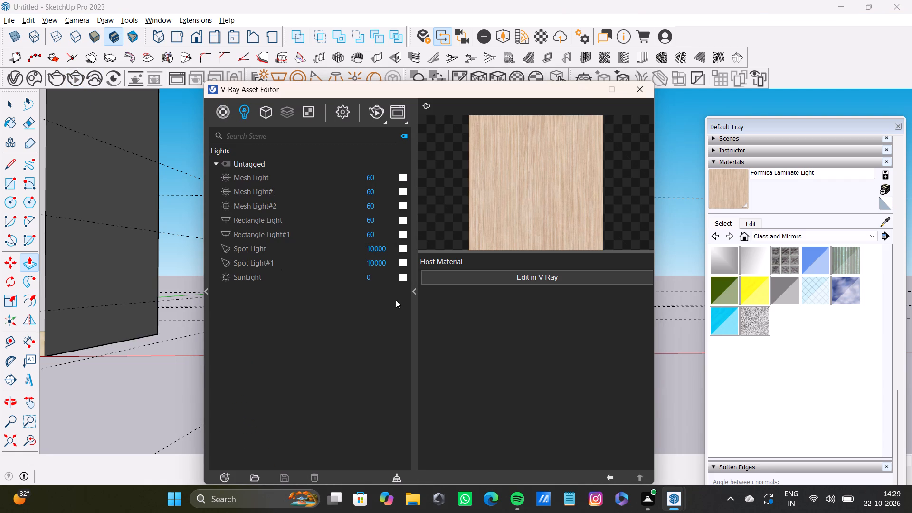
pyautogui.moveTo(381, 278); pyautogui.dragTo(353, 278)
pyautogui.press('BackSpace')
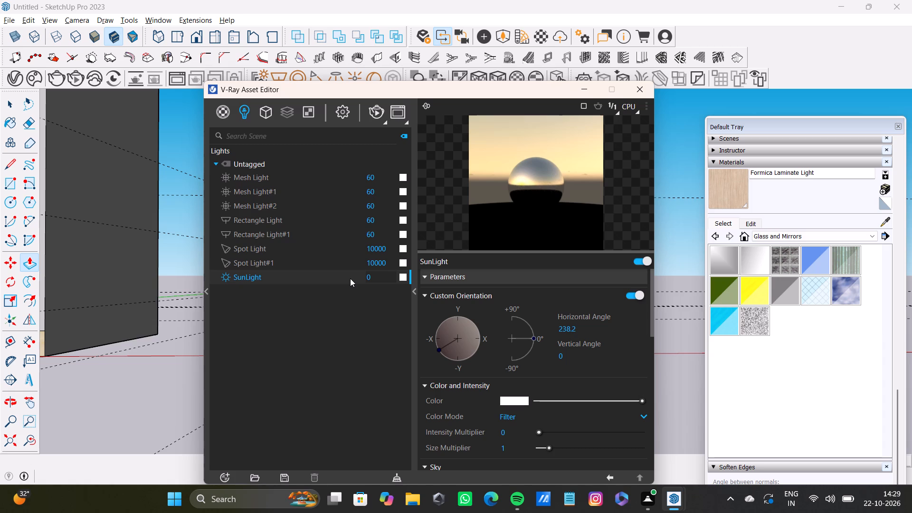
pyautogui.press('1')
pyautogui.press('Return')
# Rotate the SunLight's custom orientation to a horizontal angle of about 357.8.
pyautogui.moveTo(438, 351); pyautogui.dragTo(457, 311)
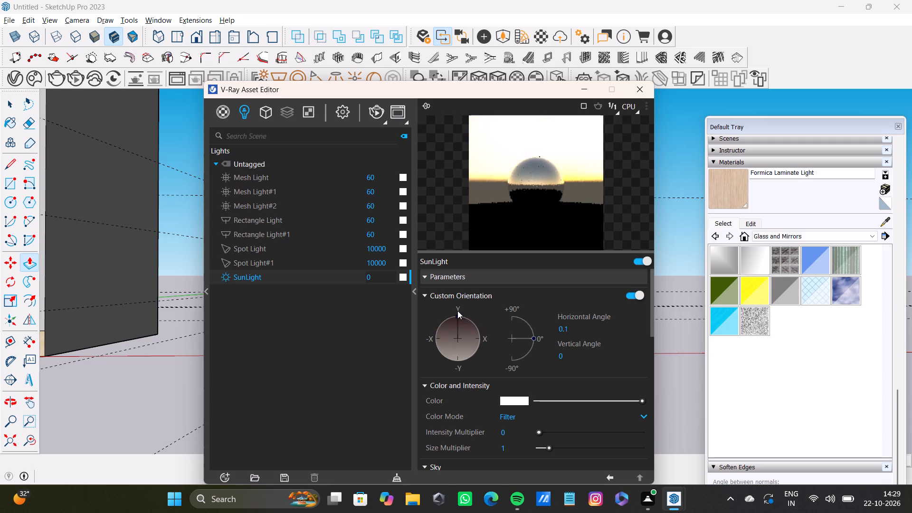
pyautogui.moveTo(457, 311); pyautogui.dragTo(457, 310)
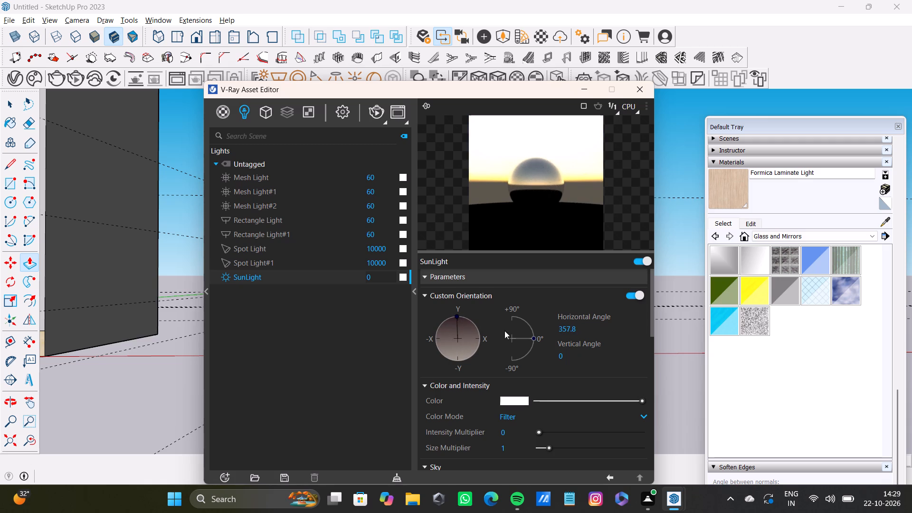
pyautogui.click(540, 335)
# Try the Direct color mode for the SunLight and set it to Override.
pyautogui.scroll(-2, 572, 361)
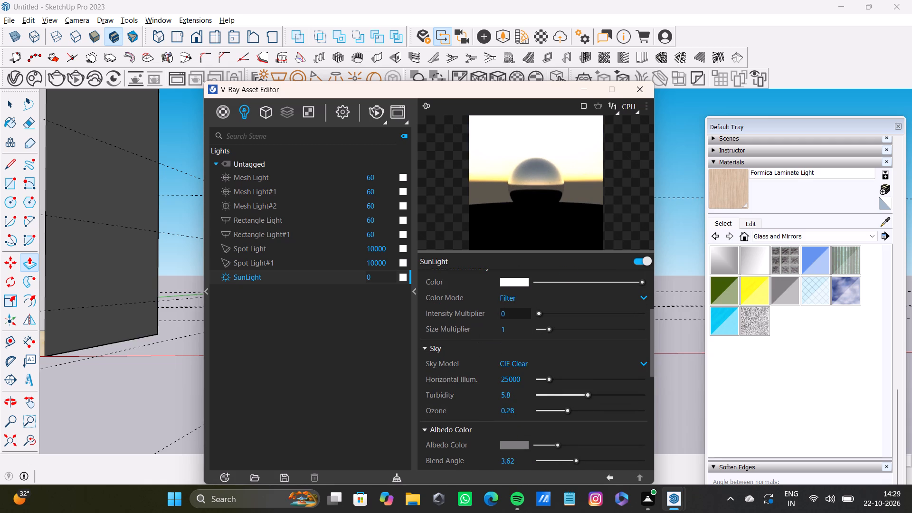
pyautogui.click(643, 297)
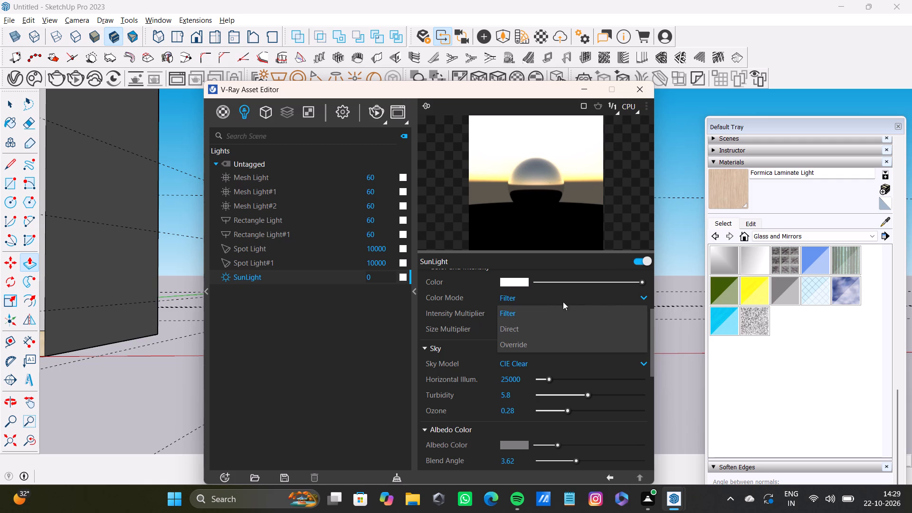
pyautogui.click(520, 329)
pyautogui.click(644, 295)
pyautogui.click(524, 347)
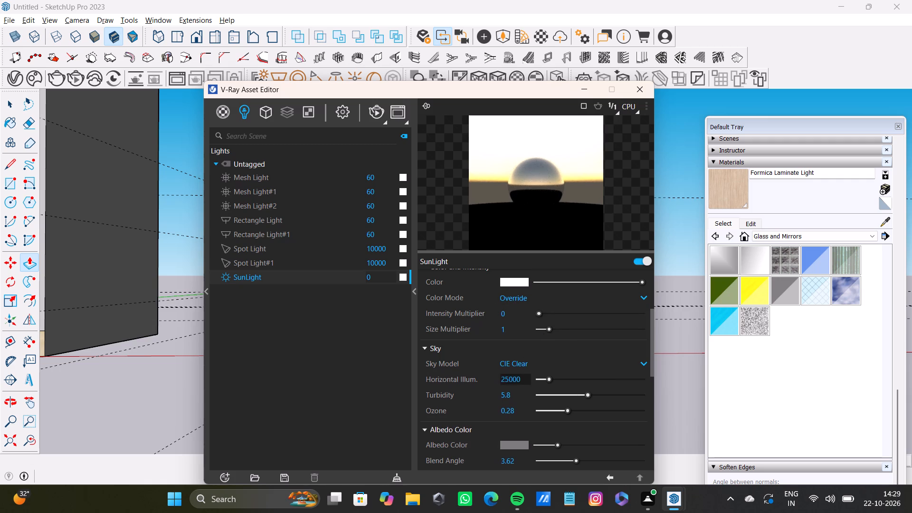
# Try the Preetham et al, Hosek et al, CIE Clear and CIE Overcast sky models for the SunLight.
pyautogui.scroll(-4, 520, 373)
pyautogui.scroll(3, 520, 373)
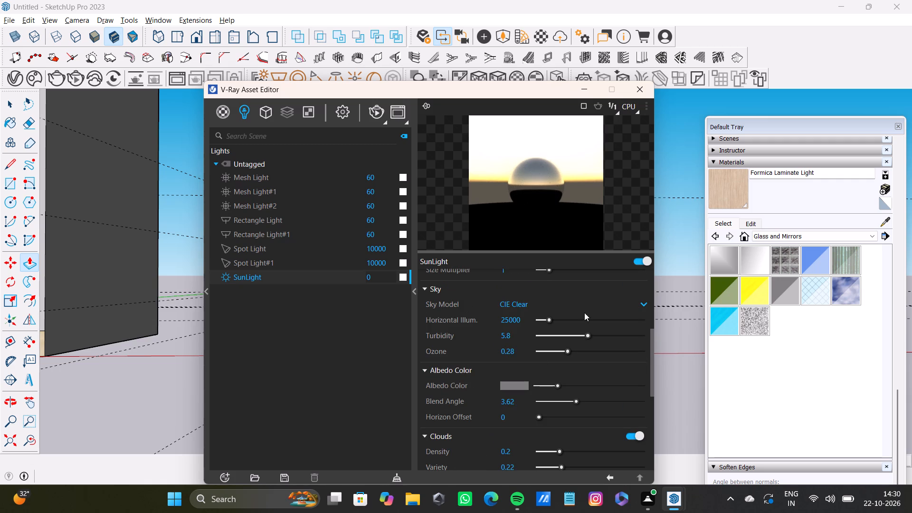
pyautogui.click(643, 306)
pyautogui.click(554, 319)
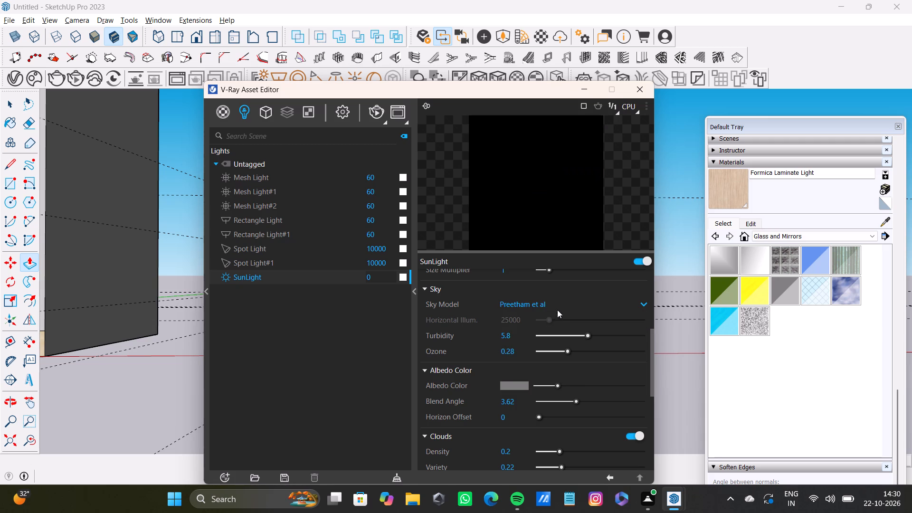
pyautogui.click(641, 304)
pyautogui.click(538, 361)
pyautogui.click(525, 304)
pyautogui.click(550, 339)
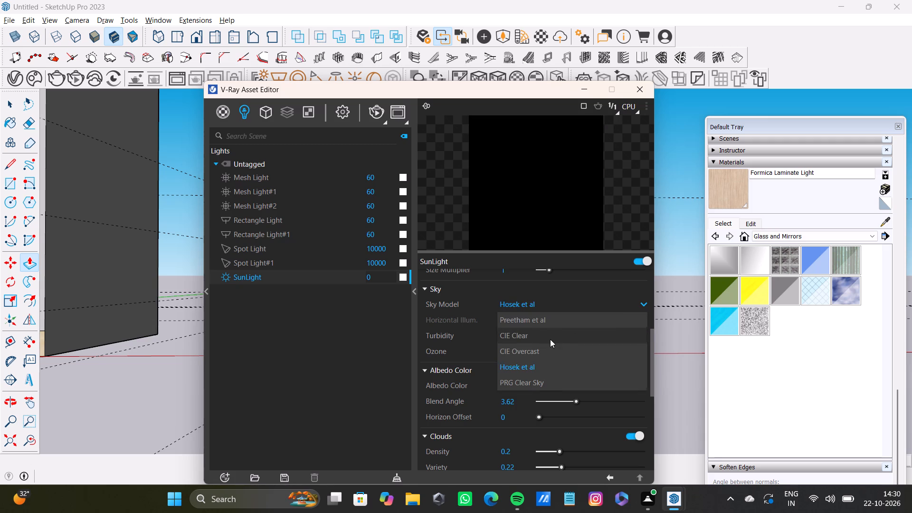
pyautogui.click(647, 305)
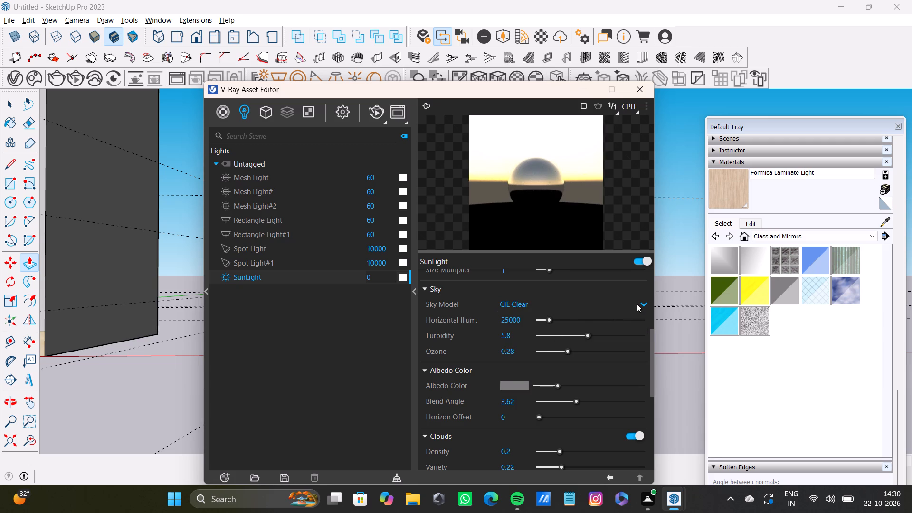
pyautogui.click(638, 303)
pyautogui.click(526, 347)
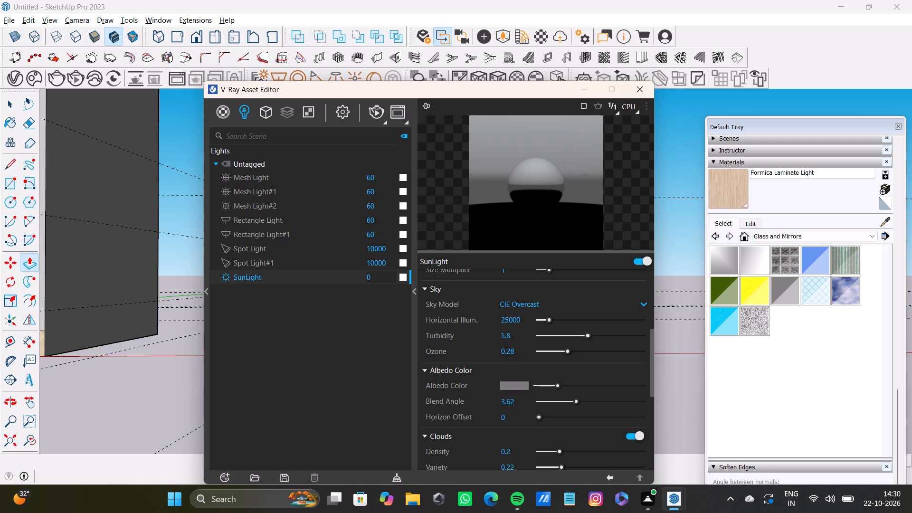
# Look through the SunLight's cloud settings and set its custom orientation to a horizontal angle of about 0.2.
pyautogui.scroll(-2, 513, 345)
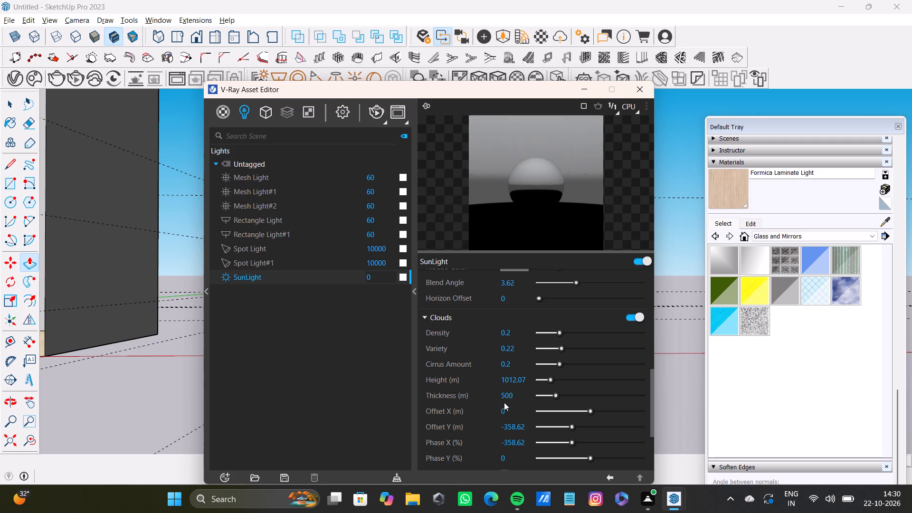
pyautogui.scroll(-5, 531, 390)
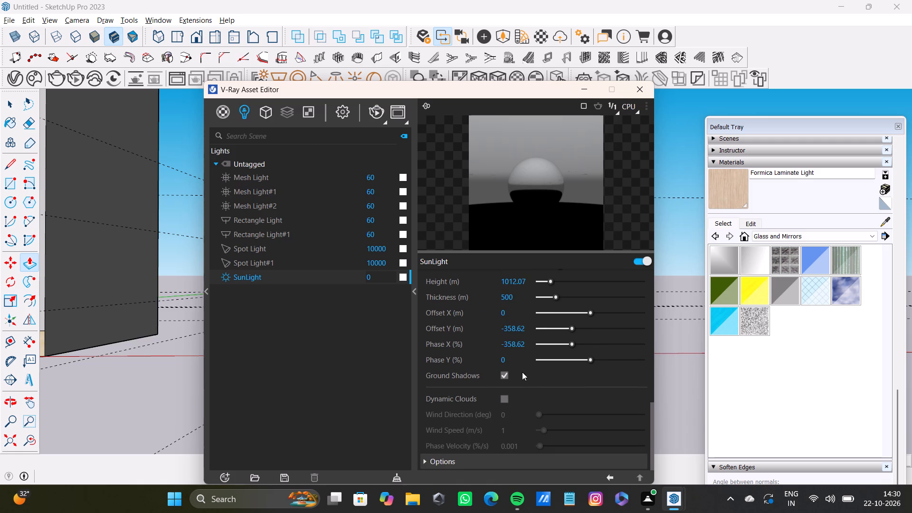
pyautogui.scroll(2, 562, 332)
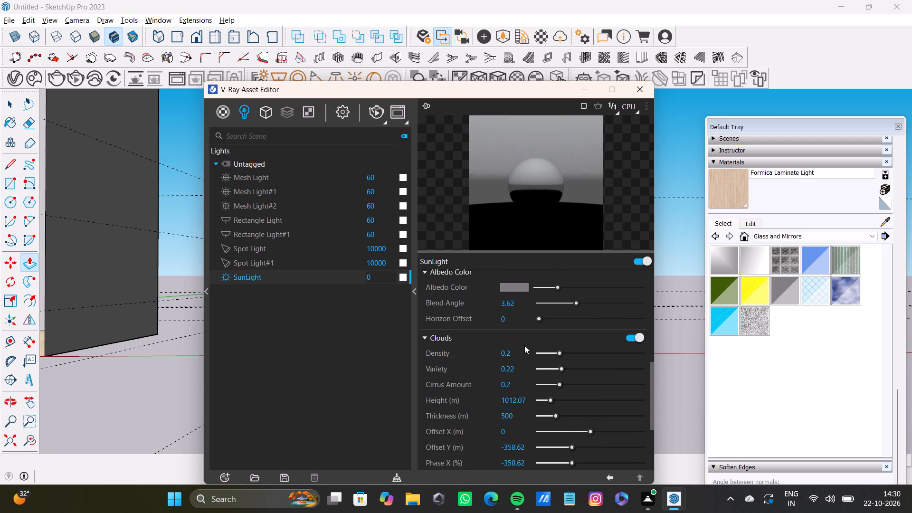
pyautogui.scroll(7, 526, 372)
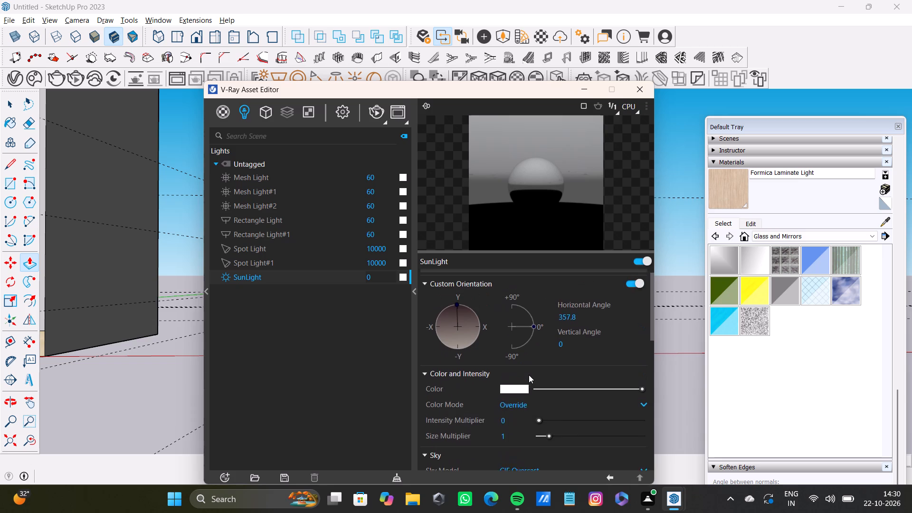
pyautogui.click(458, 316)
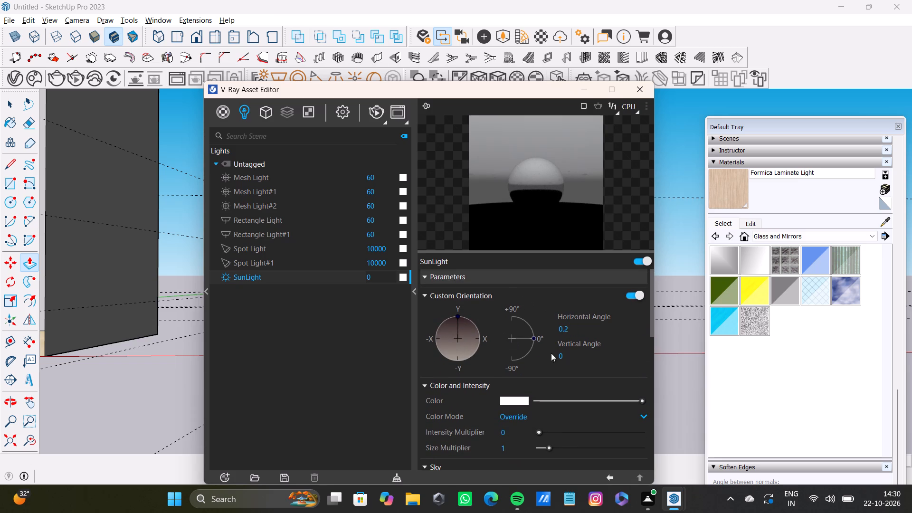
# Compare the Hosek et al and Preetham et al sky models and set the SunLight's sky model to CIE Clear.
pyautogui.scroll(-2, 547, 394)
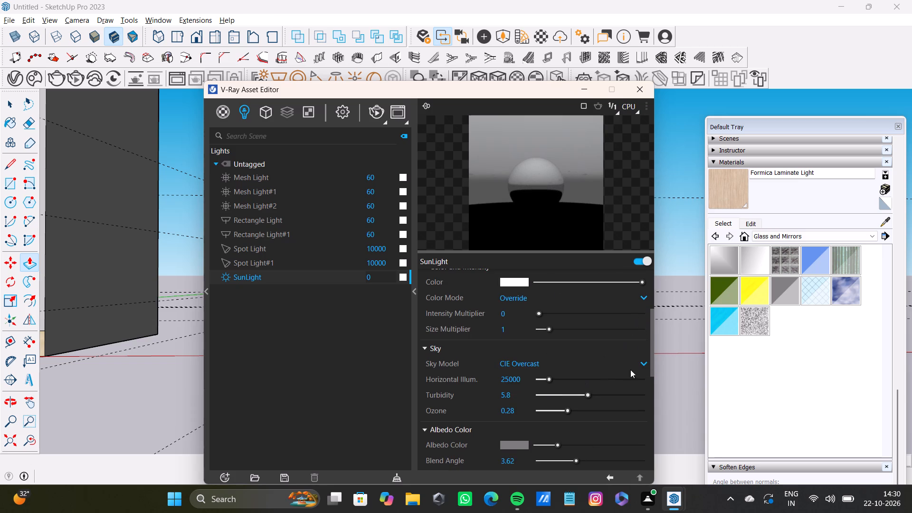
pyautogui.click(641, 361)
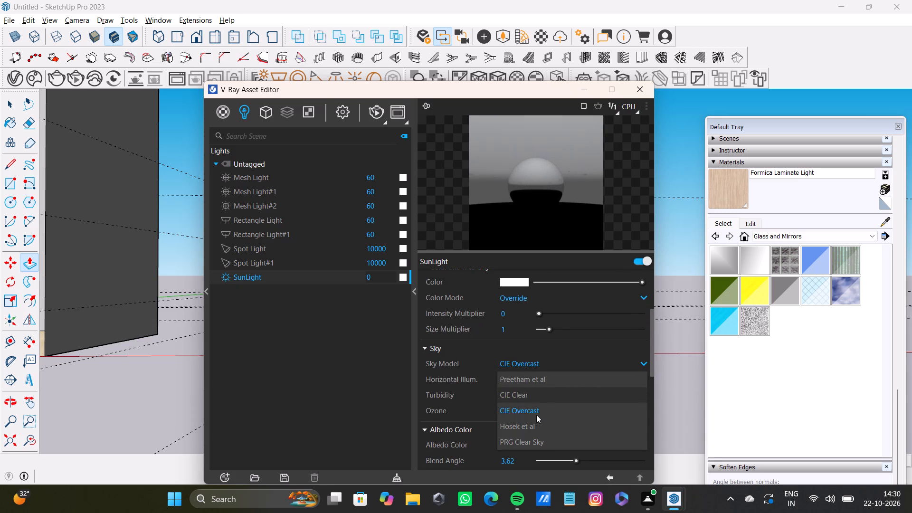
pyautogui.click(536, 430)
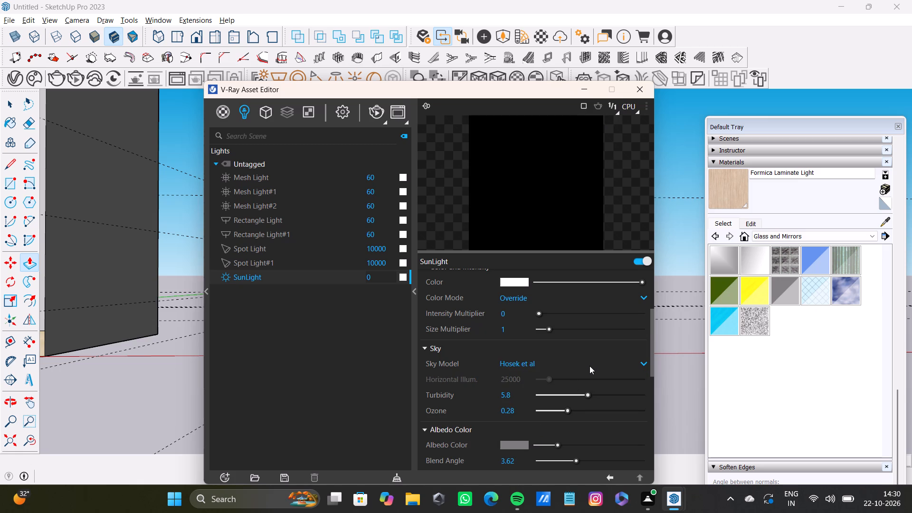
pyautogui.click(589, 366)
pyautogui.click(539, 381)
pyautogui.click(535, 364)
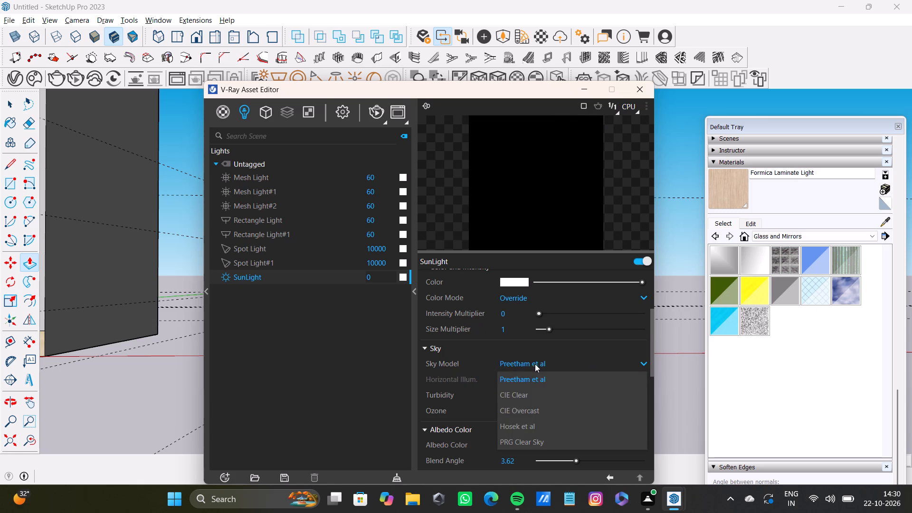
pyautogui.click(523, 395)
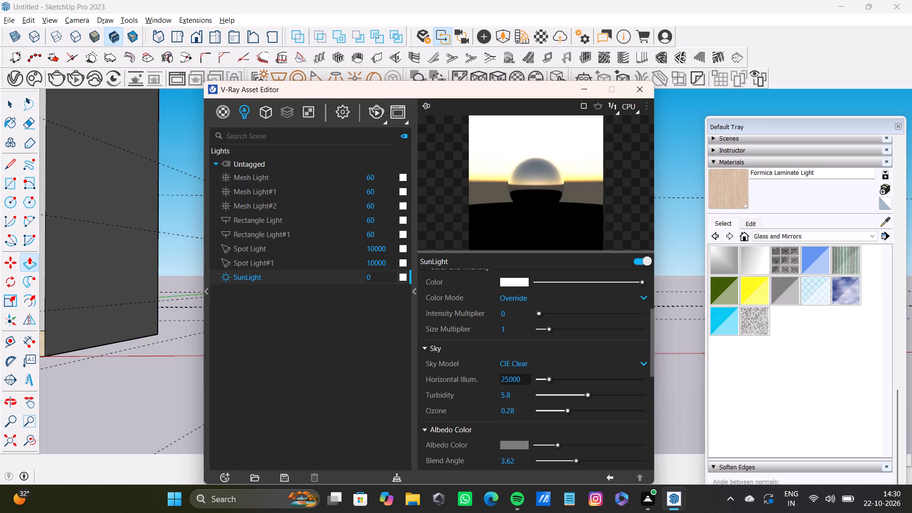
# Raise the sky's horizontal illumination to about 88218.
pyautogui.moveTo(551, 378); pyautogui.dragTo(560, 381)
pyautogui.moveTo(560, 381); pyautogui.dragTo(575, 381)
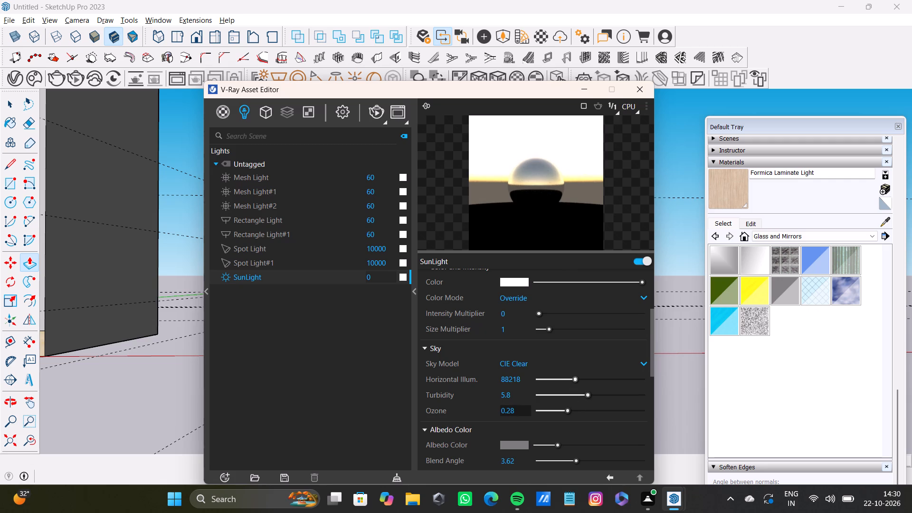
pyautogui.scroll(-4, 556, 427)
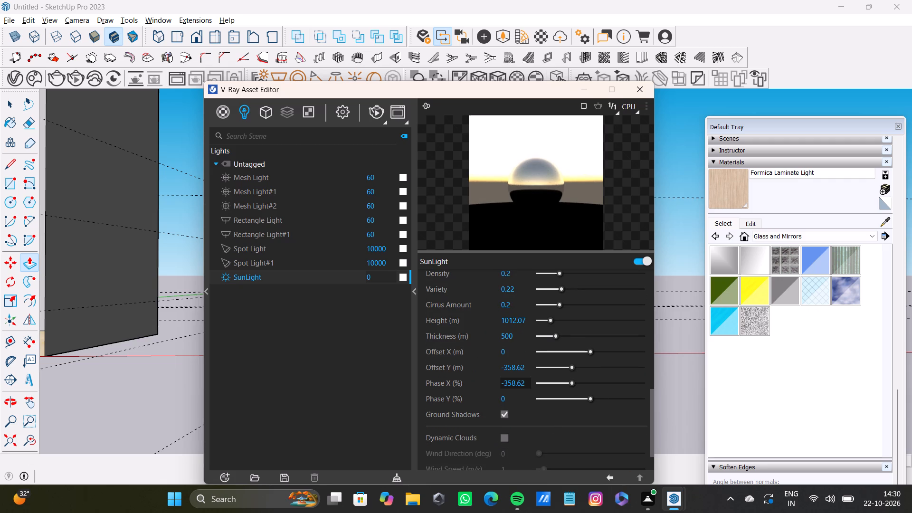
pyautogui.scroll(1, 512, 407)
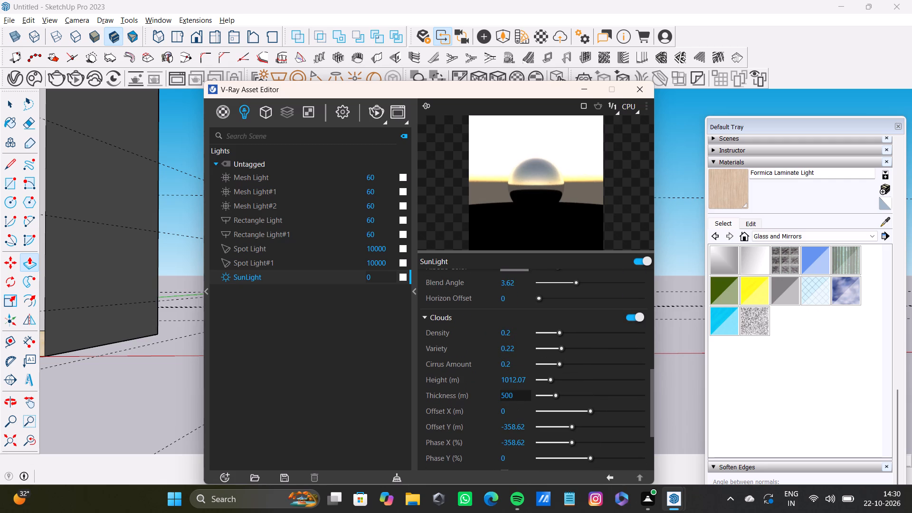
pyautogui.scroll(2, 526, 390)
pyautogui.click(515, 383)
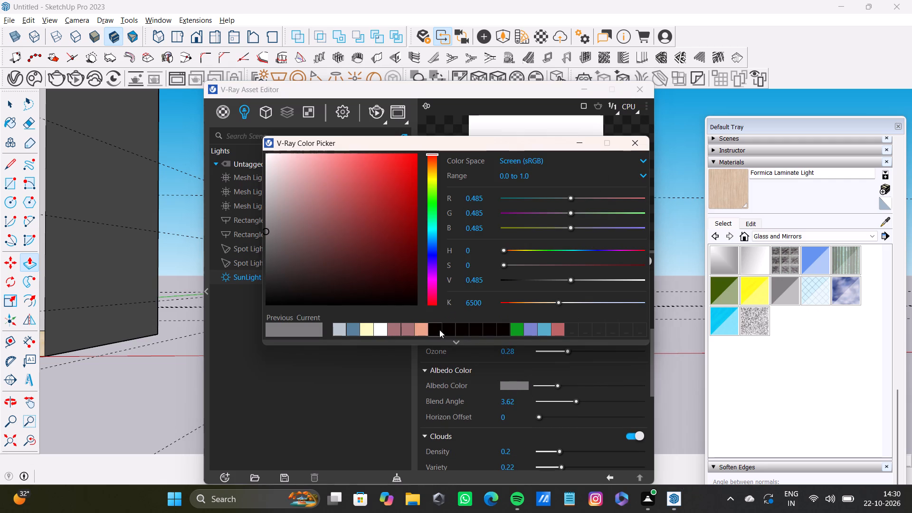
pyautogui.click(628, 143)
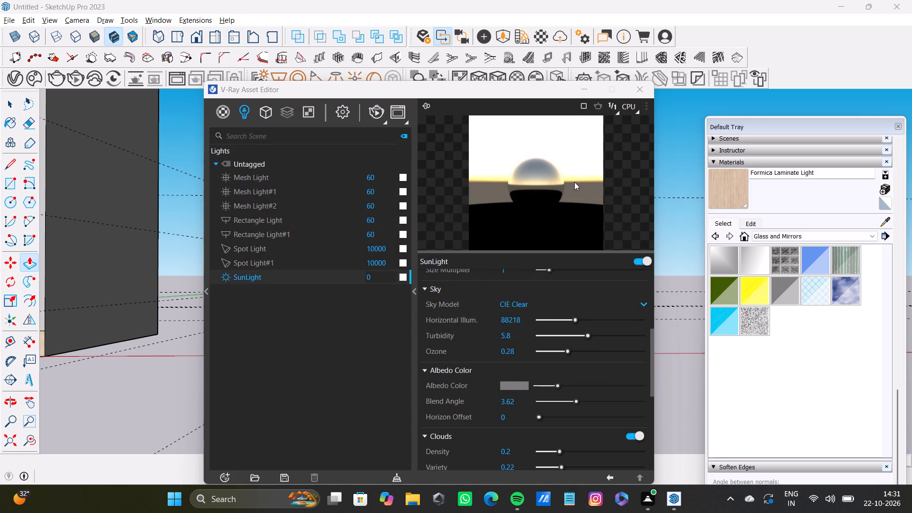
# Set the intensity of both spot lights, Spot Light and Spot Light#1, to 100000.
pyautogui.click(389, 251)
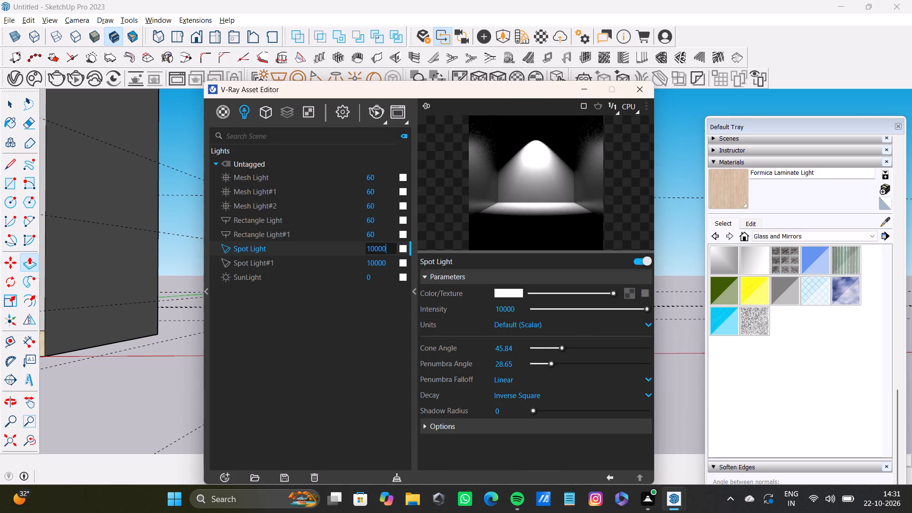
pyautogui.press('0')
pyautogui.press('Return')
pyautogui.click(394, 264)
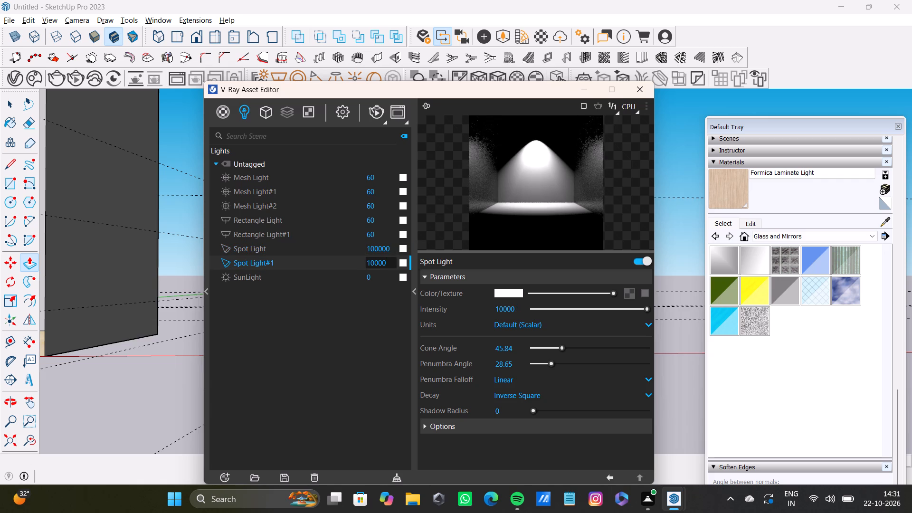
pyautogui.press('0')
pyautogui.press('Return')
pyautogui.click(636, 91)
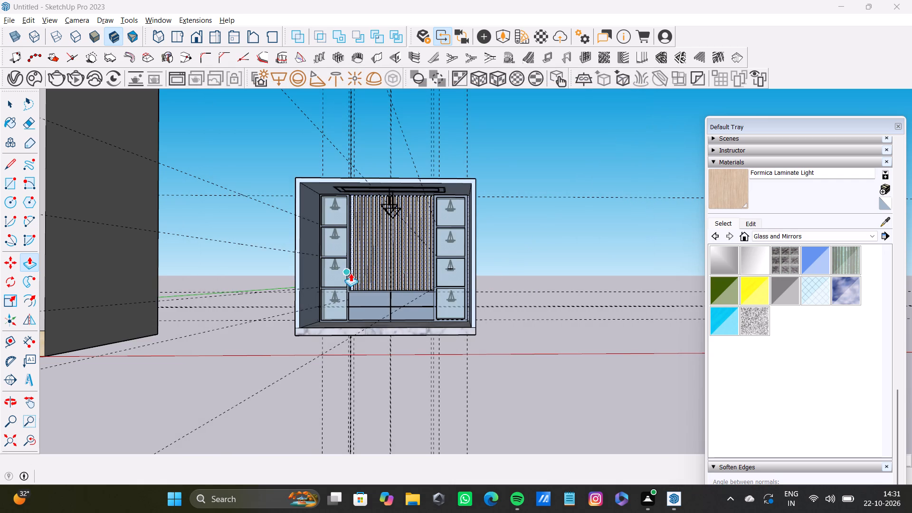
# Run an interactive test render of the wall unit from a closer, slightly angled view and inspect its lighting.
pyautogui.scroll(5, 356, 267)
pyautogui.moveTo(363, 275); pyautogui.dragTo(347, 296, button='middle')
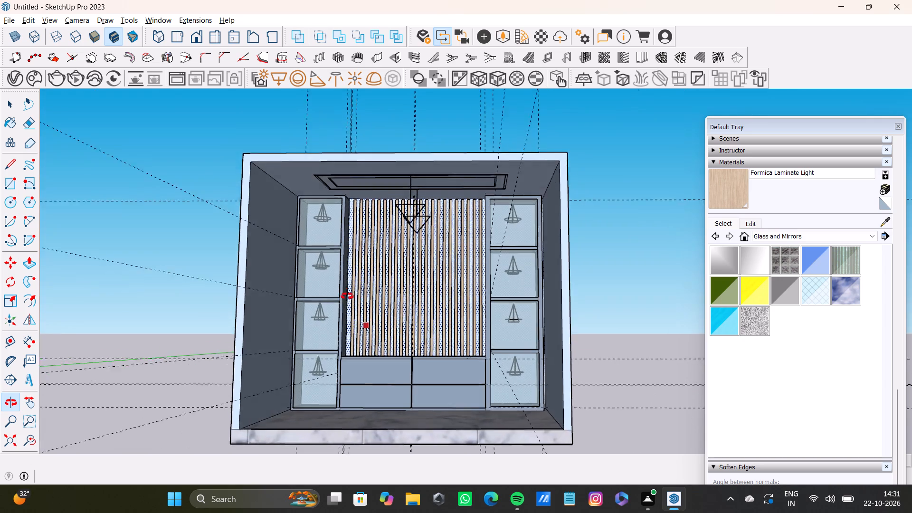
pyautogui.moveTo(347, 296); pyautogui.dragTo(310, 297, button='middle')
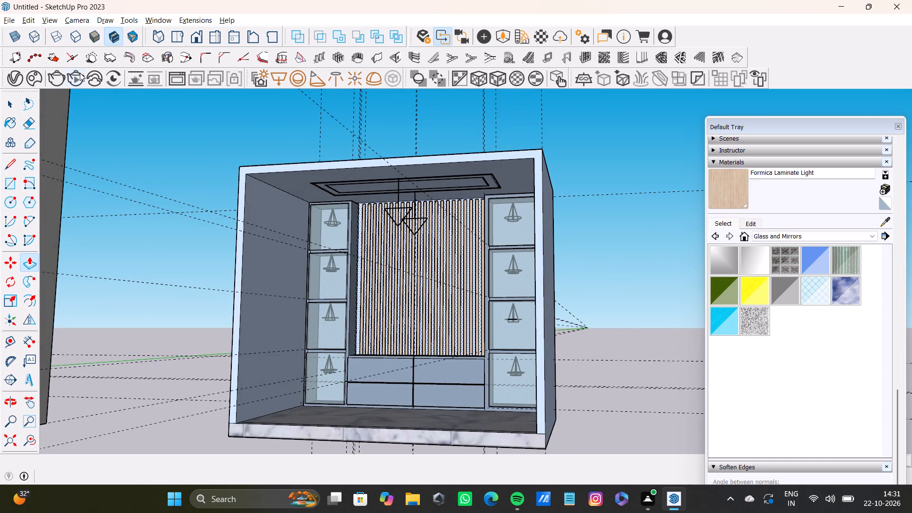
pyautogui.click(79, 72)
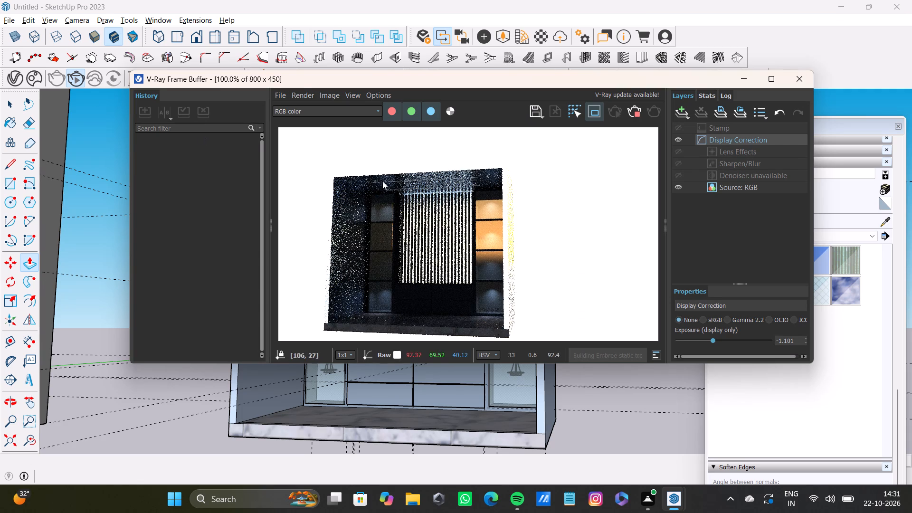
pyautogui.click(303, 97)
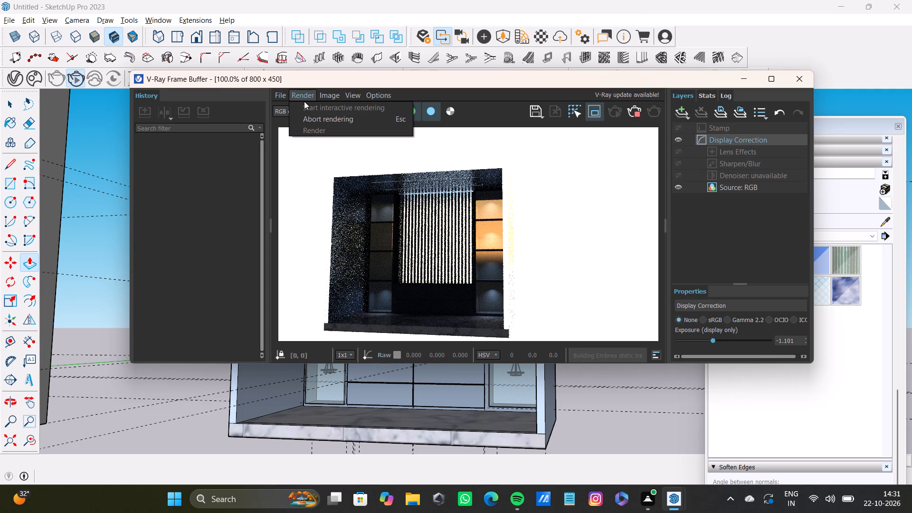
pyautogui.click(319, 109)
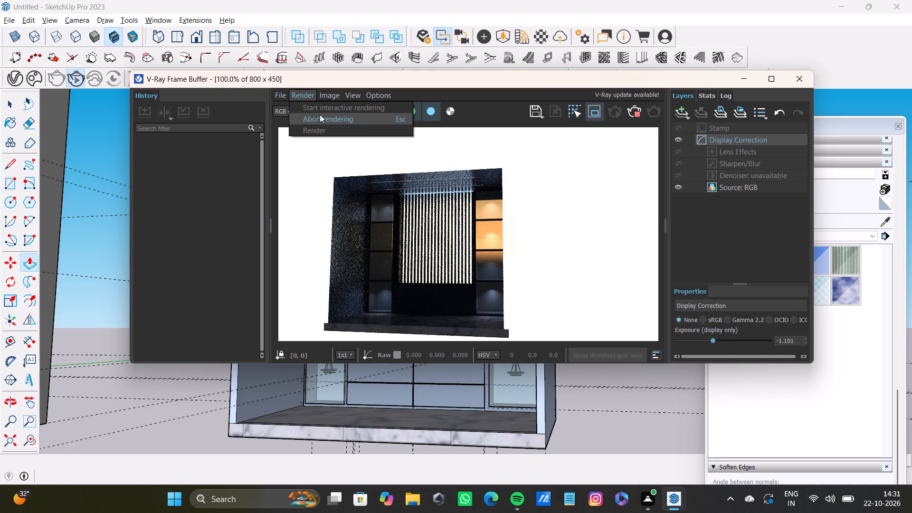
pyautogui.click(333, 95)
pyautogui.click(333, 95)
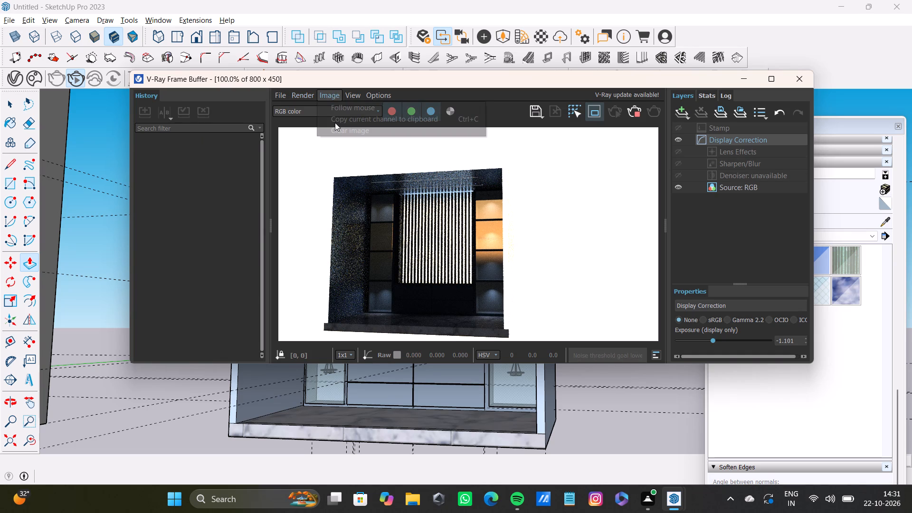
pyautogui.click(347, 151)
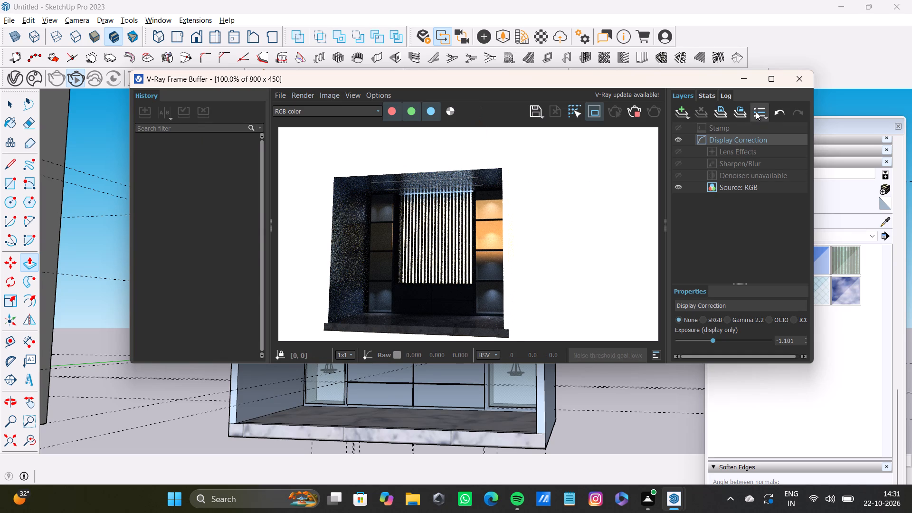
pyautogui.click(790, 81)
# Run an interactive test render showing the TV wall room together with the wall unit to compare their lighting.
pyautogui.scroll(-4, 345, 333)
pyautogui.moveTo(345, 345); pyautogui.dragTo(501, 366, button='middle')
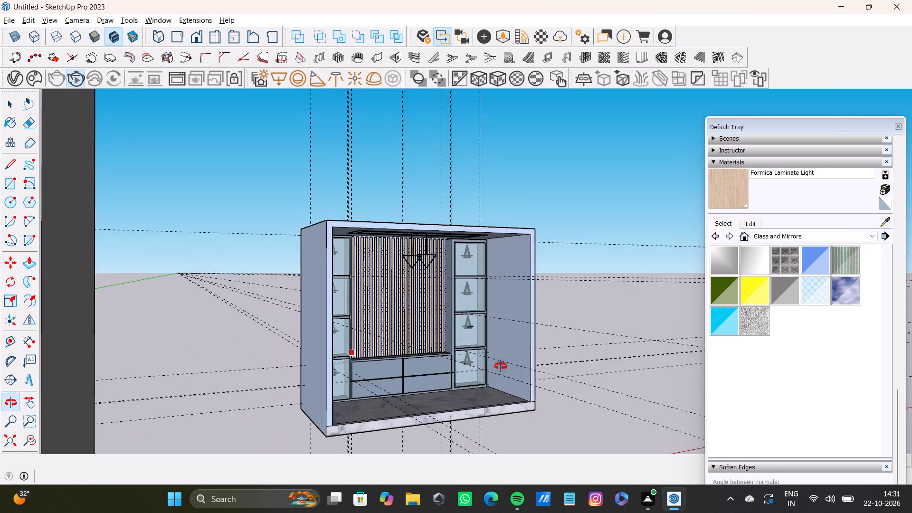
pyautogui.moveTo(501, 366); pyautogui.dragTo(436, 374, button='middle')
pyautogui.scroll(-8, 430, 377)
pyautogui.moveTo(427, 378); pyautogui.dragTo(606, 371, button='middle')
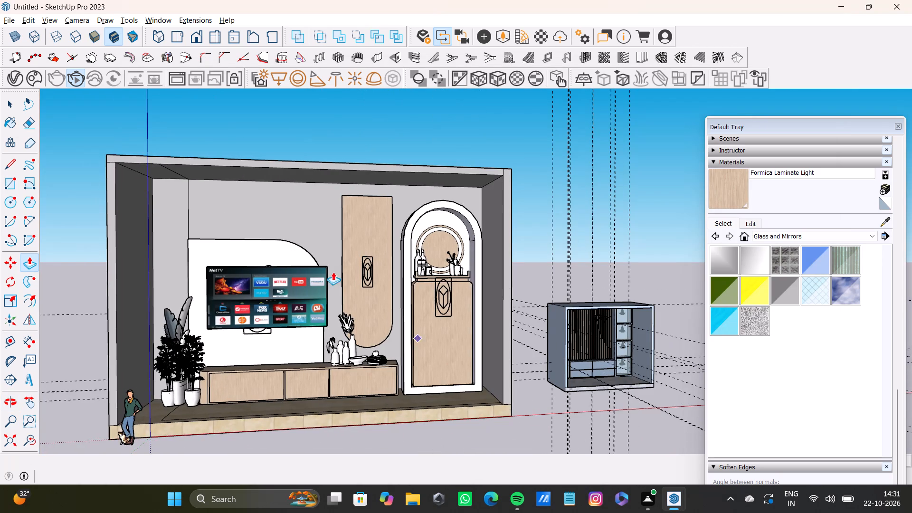
pyautogui.click(81, 77)
pyautogui.click(81, 77)
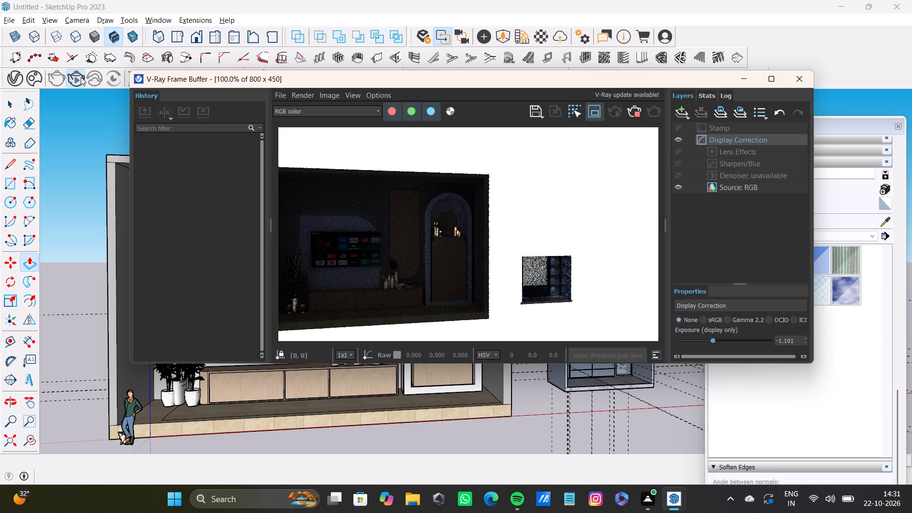
pyautogui.click(794, 79)
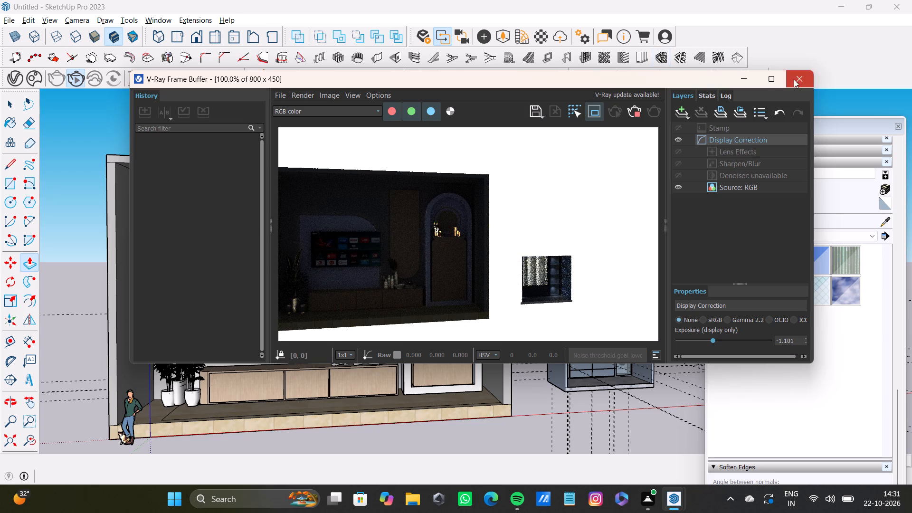
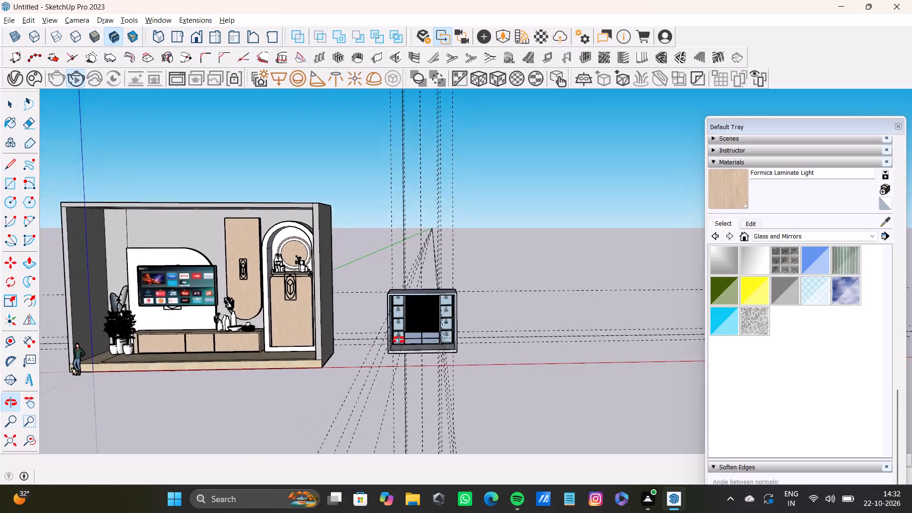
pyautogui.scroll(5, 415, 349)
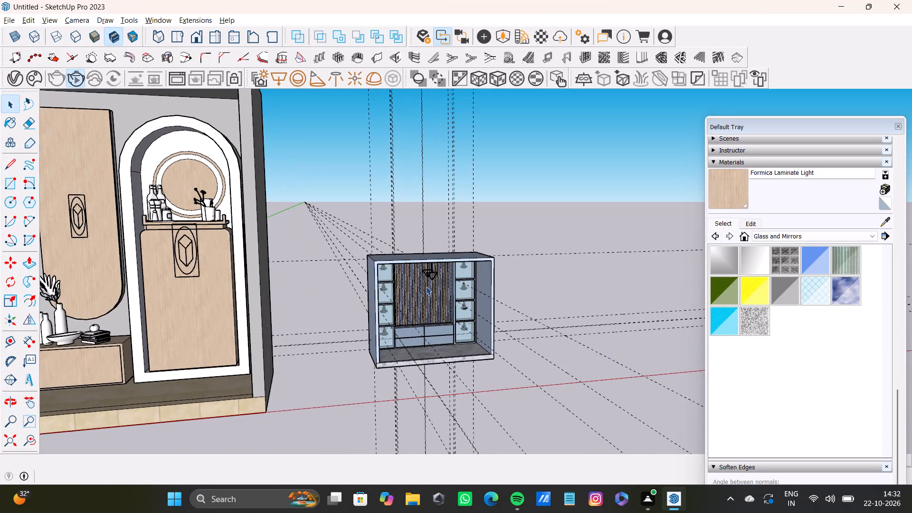
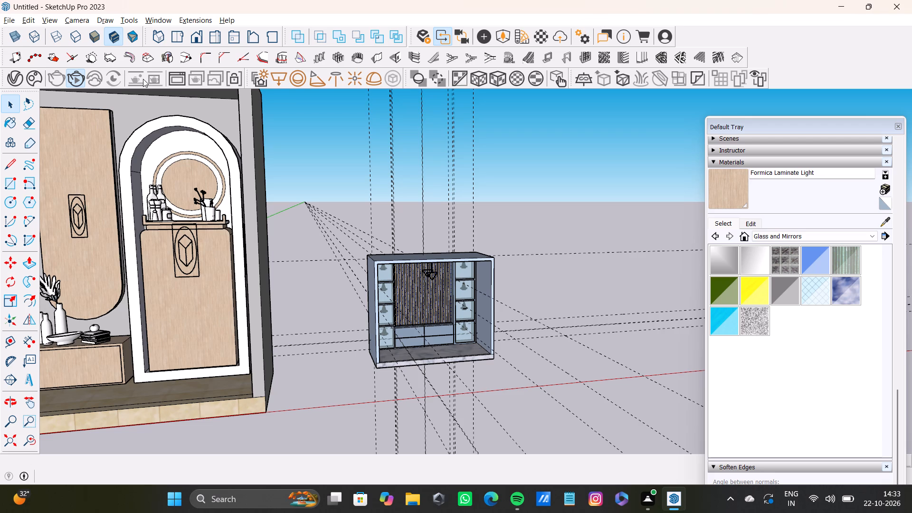
# Run a V-Ray test render of the whole wall unit with the smaller cabinet in view, and dismiss it after checking.
pyautogui.scroll(-8, 684, 328)
pyautogui.scroll(-4, 467, 260)
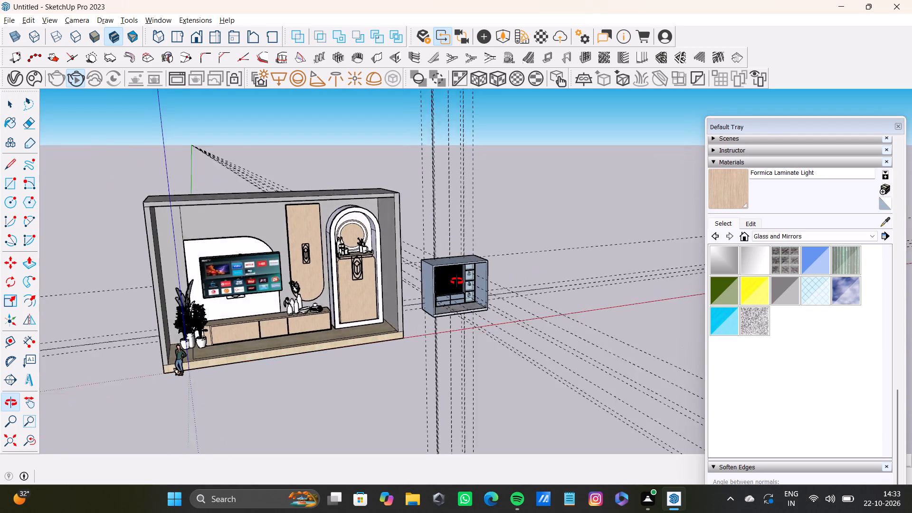
pyautogui.scroll(6, 334, 268)
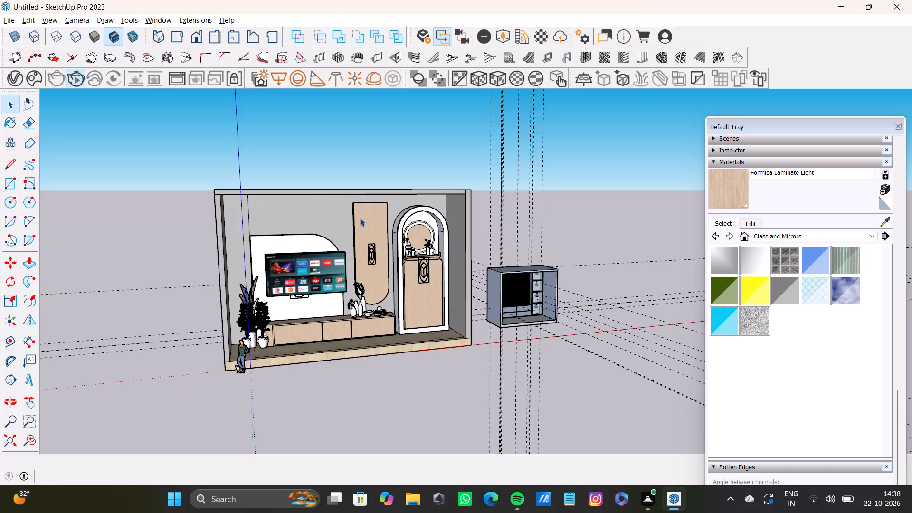
pyautogui.click(79, 88)
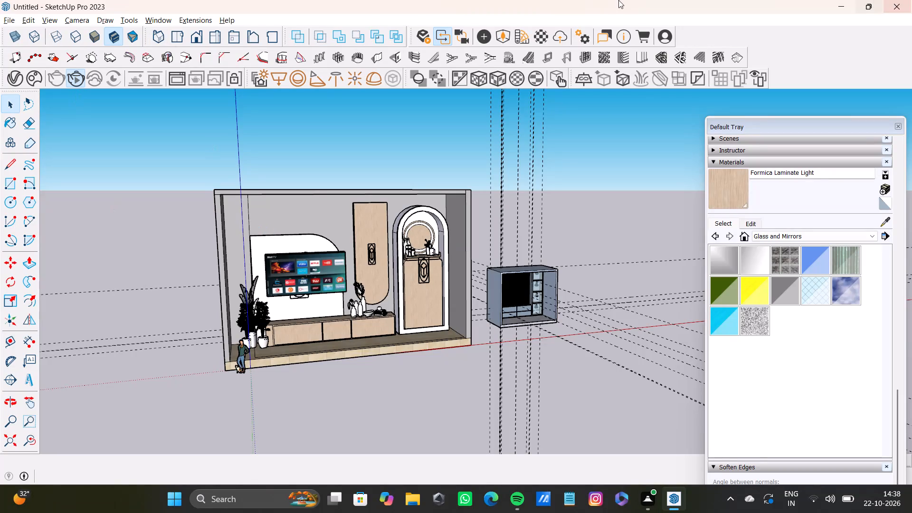
pyautogui.click(71, 77)
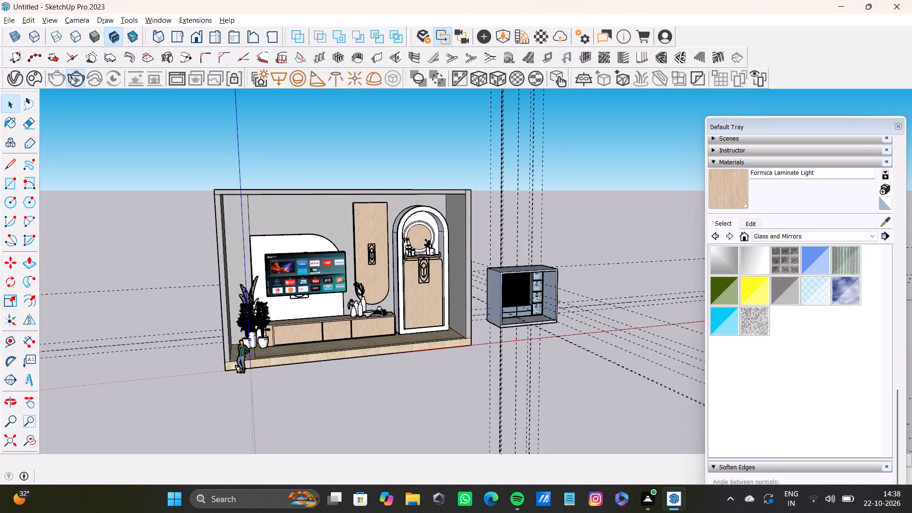
pyautogui.click(71, 77)
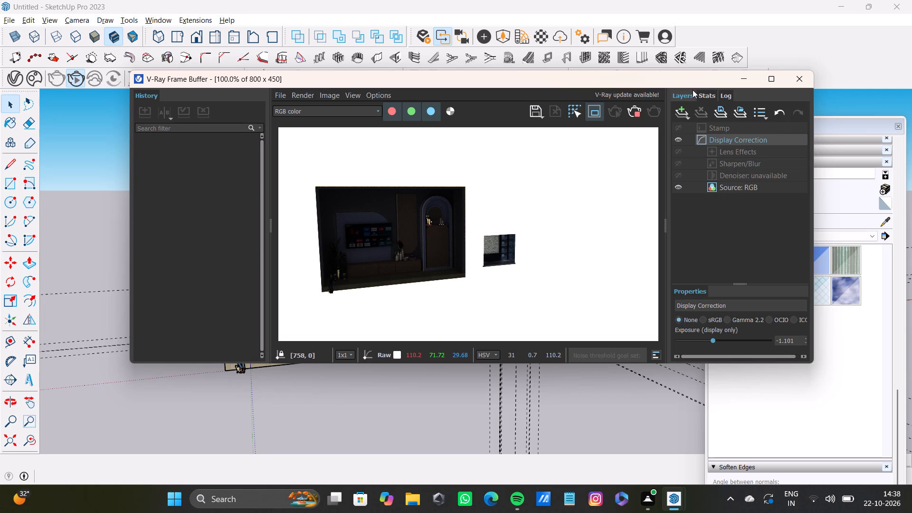
pyautogui.click(631, 106)
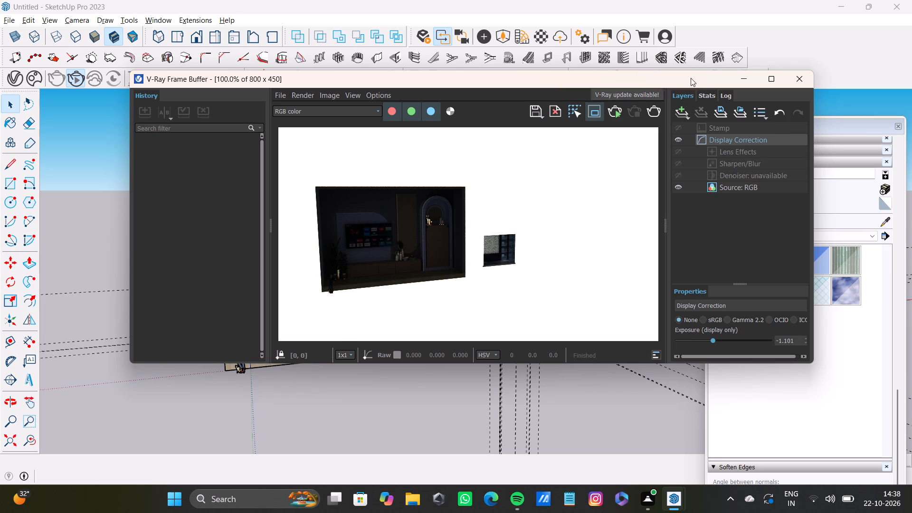
pyautogui.click(798, 84)
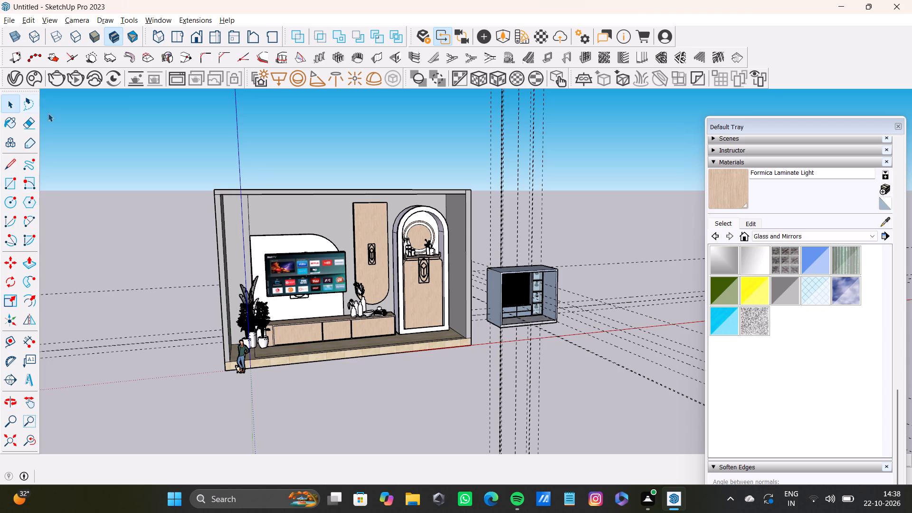
# Set the SunLight's intensity to 1 in the V-Ray lights list.
pyautogui.click(15, 81)
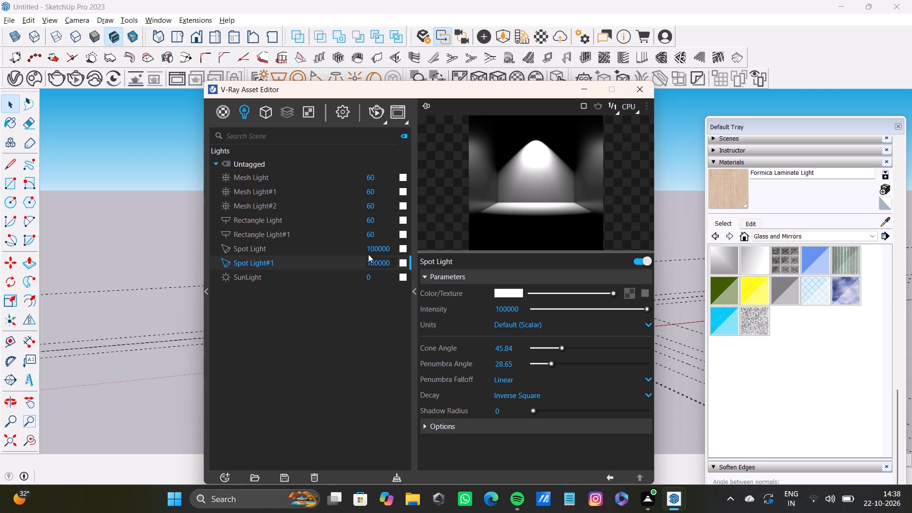
pyautogui.click(390, 278)
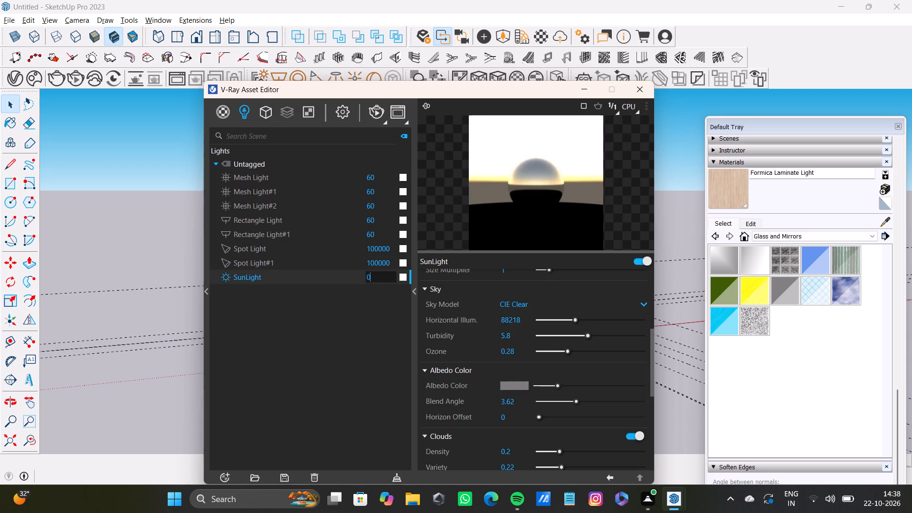
pyautogui.press('BackSpace')
pyautogui.press('End')
pyautogui.press('End')
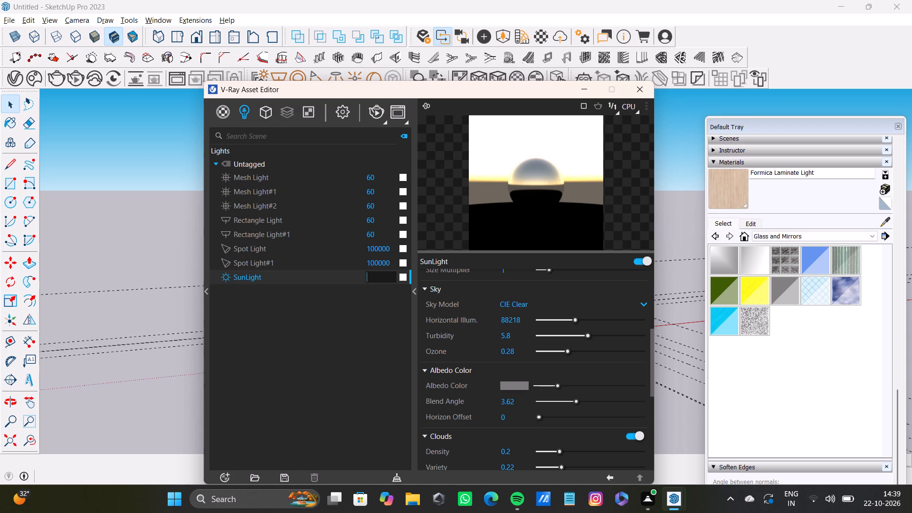
pyautogui.press('1')
pyautogui.press('Return')
# Run a test render to check the scene with the new sunlight intensity.
pyautogui.click(380, 115)
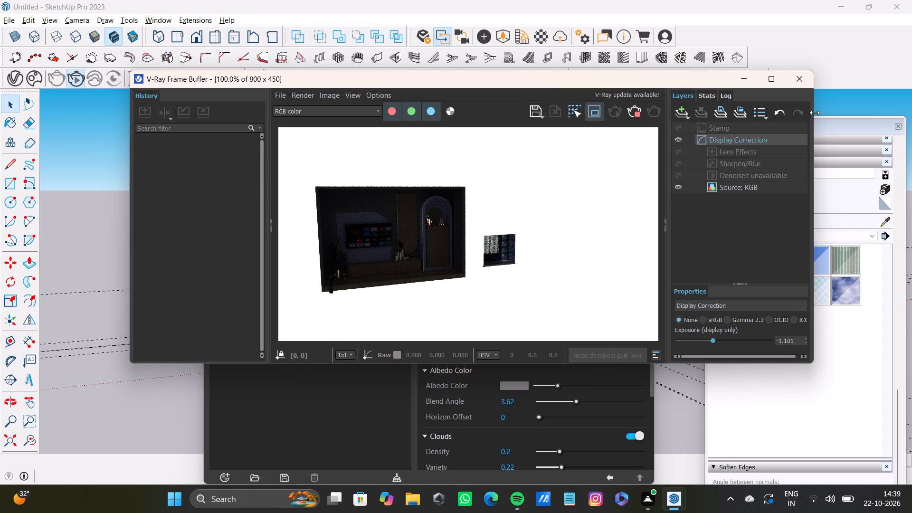
pyautogui.click(812, 75)
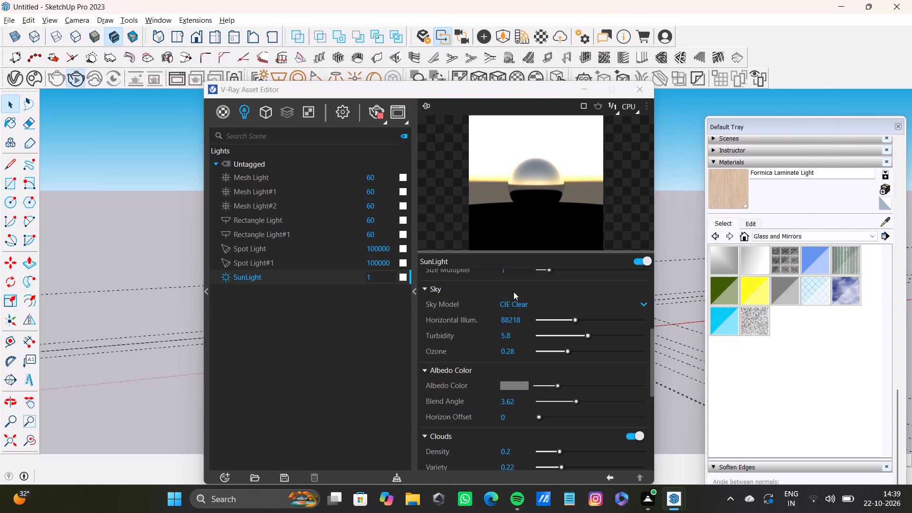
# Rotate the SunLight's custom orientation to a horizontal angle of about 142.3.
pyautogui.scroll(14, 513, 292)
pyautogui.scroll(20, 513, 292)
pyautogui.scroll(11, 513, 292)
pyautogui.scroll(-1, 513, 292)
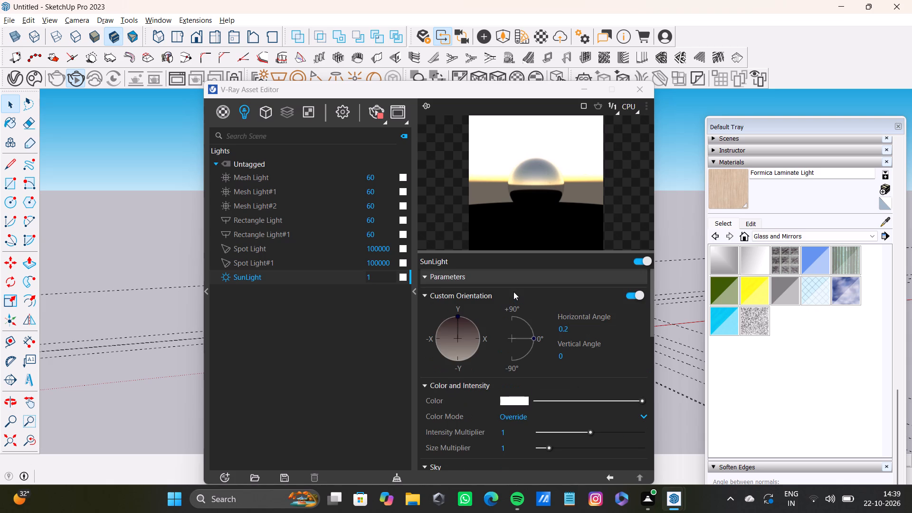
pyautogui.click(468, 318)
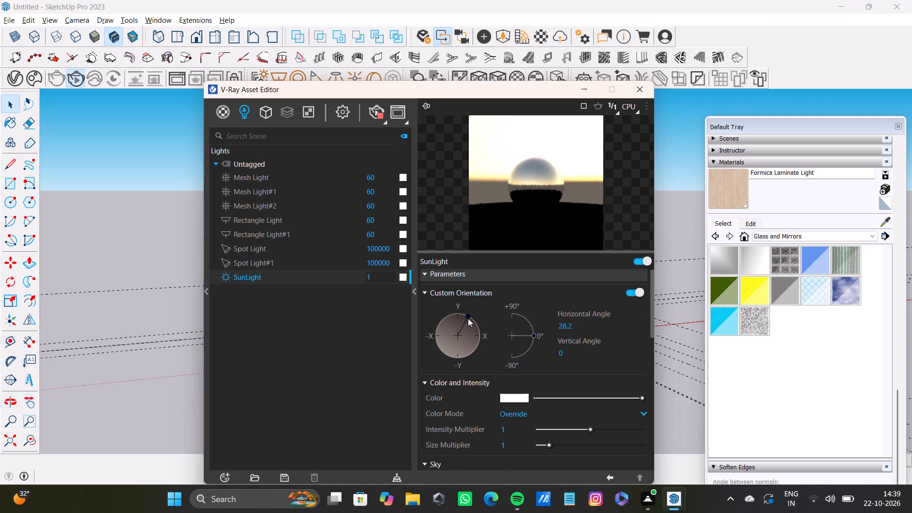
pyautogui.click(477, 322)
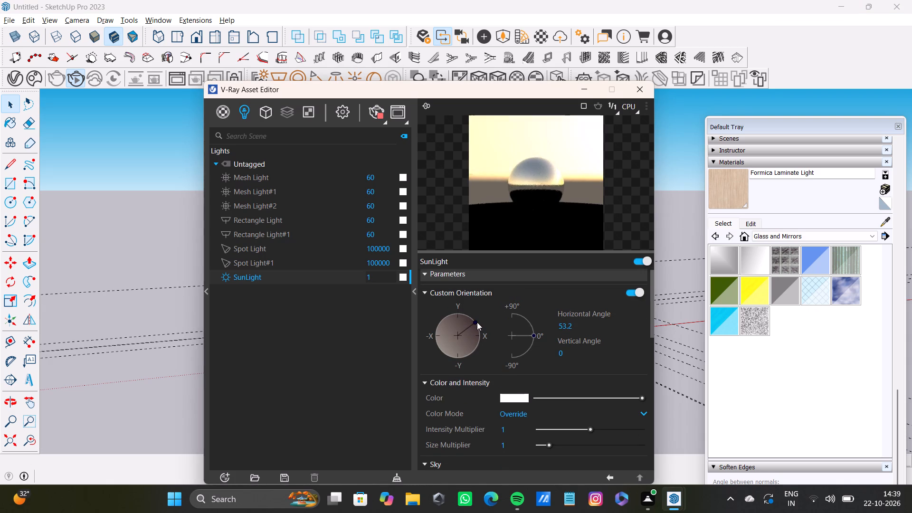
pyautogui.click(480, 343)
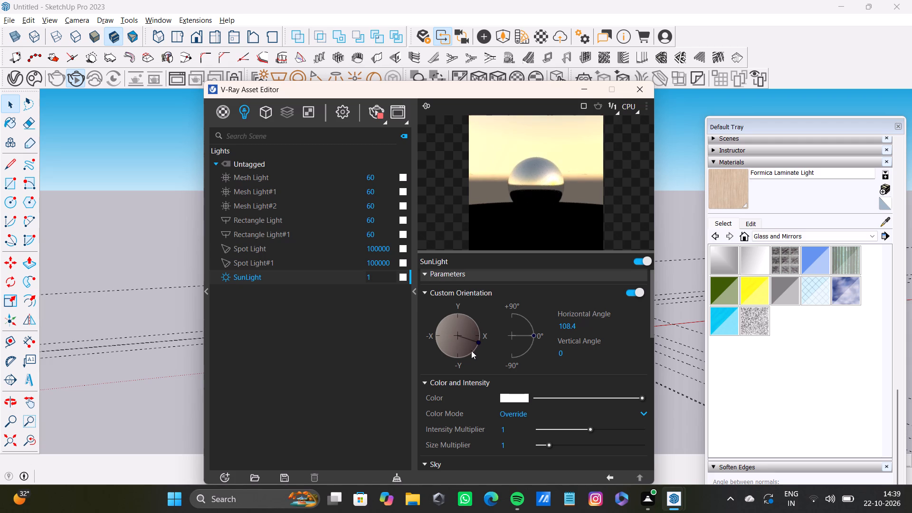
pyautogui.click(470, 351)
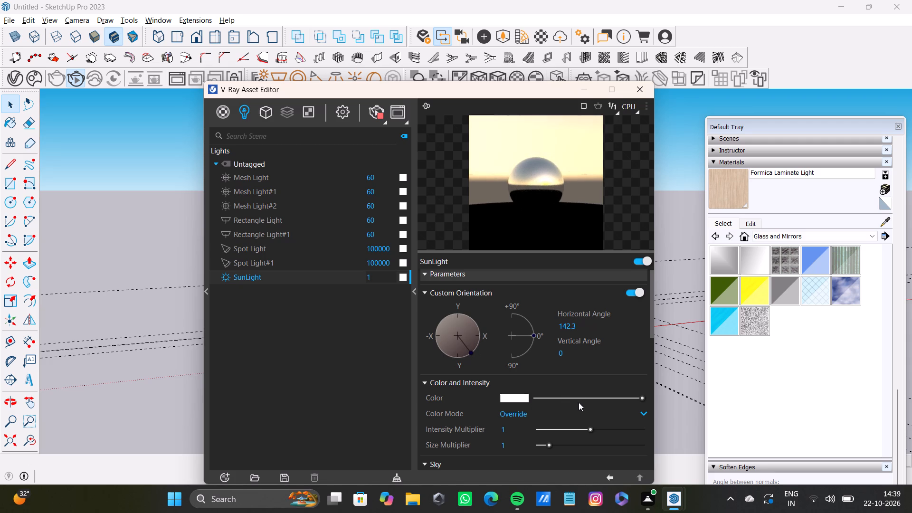
# Dim the SunLight's colour from white to a light grey.
pyautogui.click(588, 395)
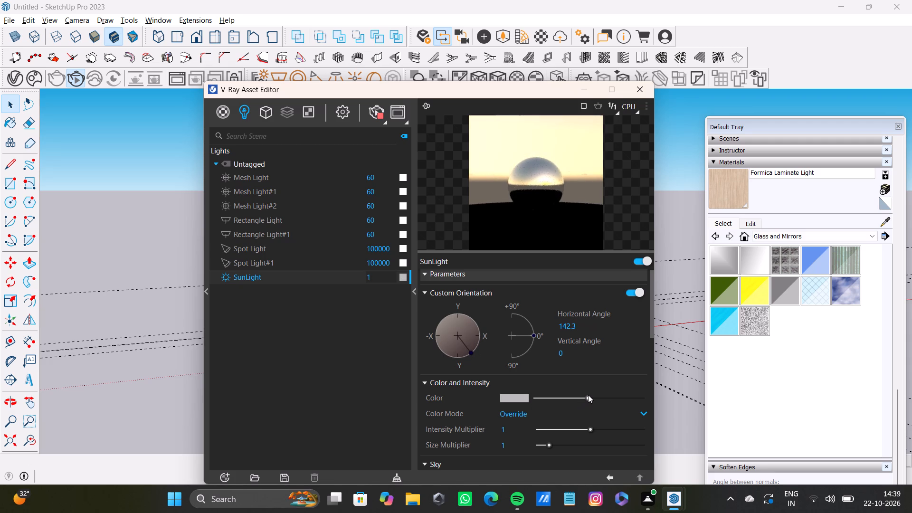
pyautogui.click(576, 396)
pyautogui.click(617, 396)
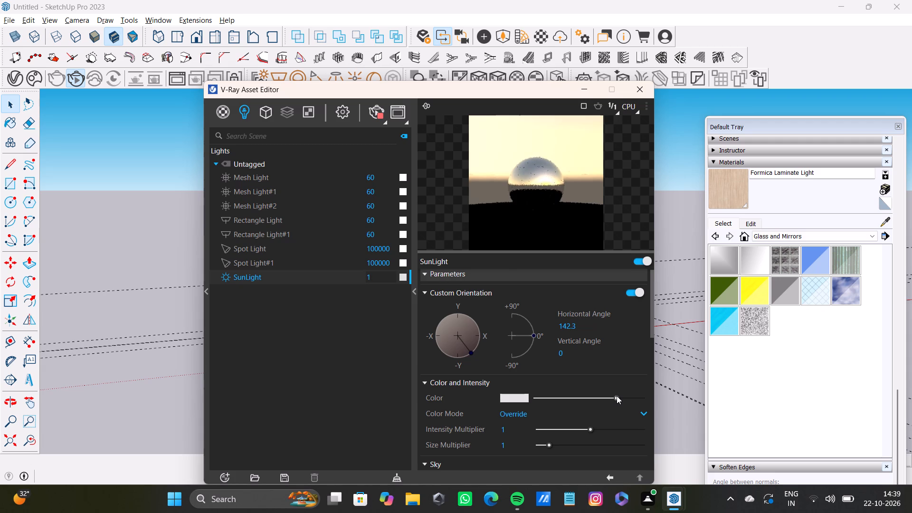
# Restart the test render to check the changed sun direction and colour, stopping and dismissing it after viewing.
pyautogui.click(375, 117)
pyautogui.click(379, 107)
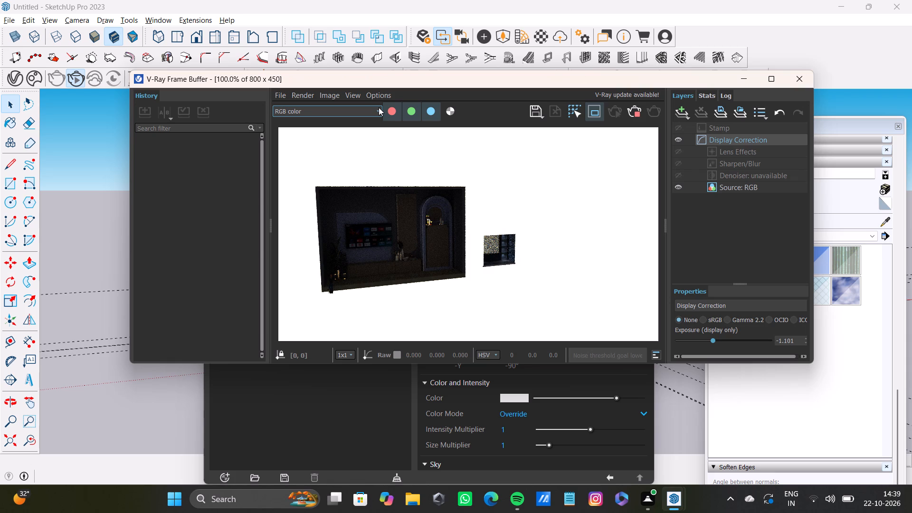
pyautogui.click(636, 116)
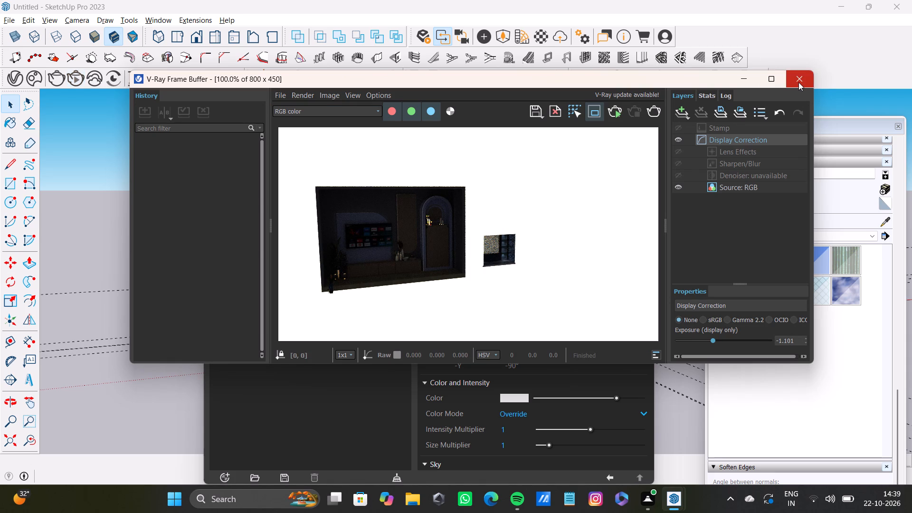
pyautogui.click(798, 82)
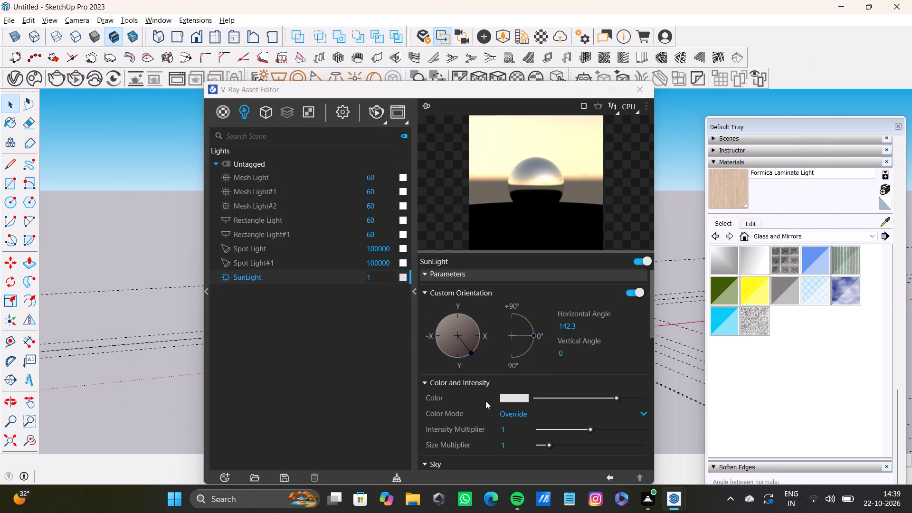
# Set the SunLight's custom orientation to a horizontal angle of about 46.4 and a vertical angle of about 53.8.
pyautogui.scroll(-5, 485, 401)
pyautogui.scroll(3, 485, 401)
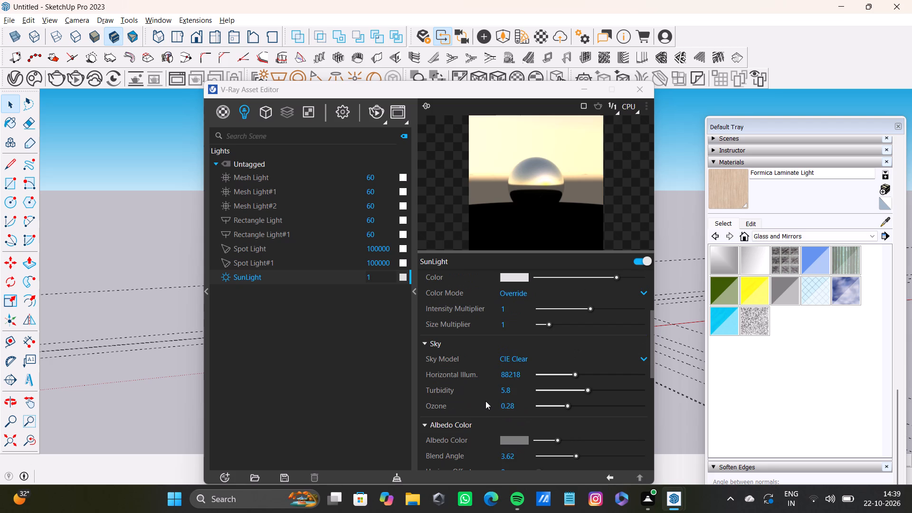
pyautogui.scroll(1, 485, 401)
pyautogui.scroll(-1, 485, 401)
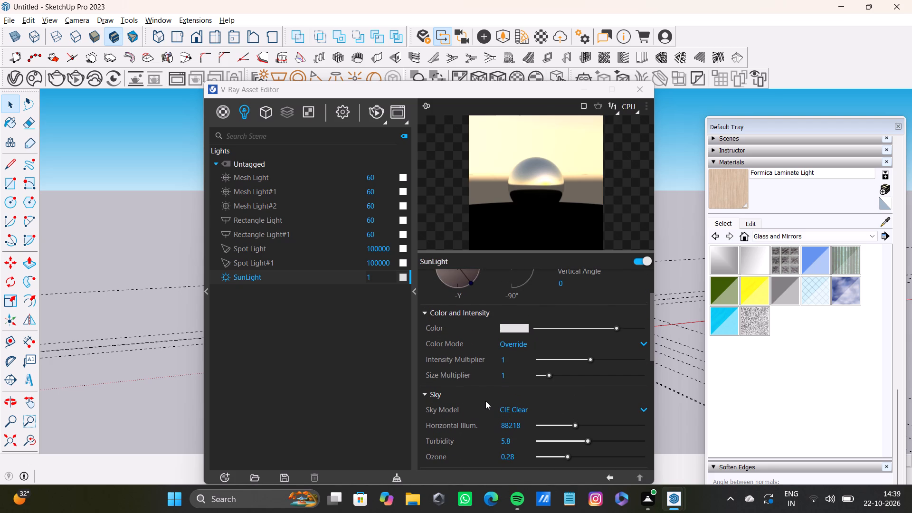
pyautogui.scroll(2, 475, 350)
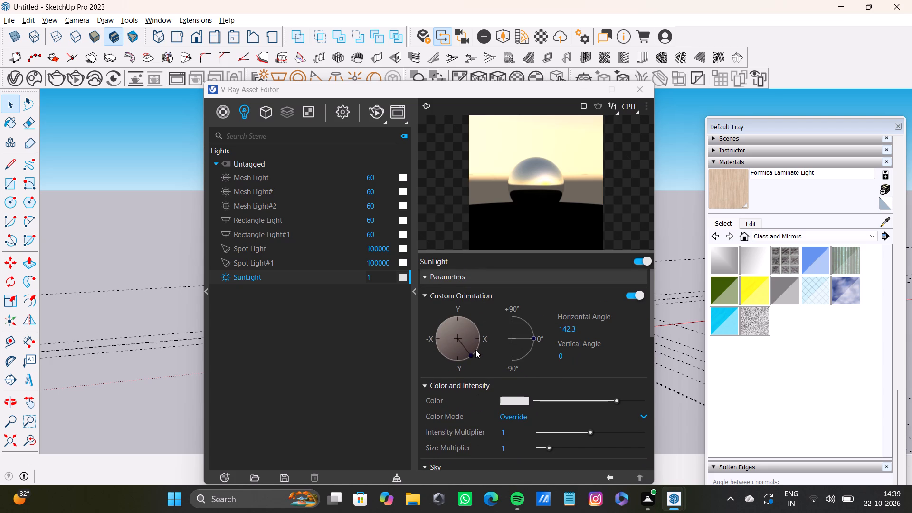
pyautogui.click(468, 320)
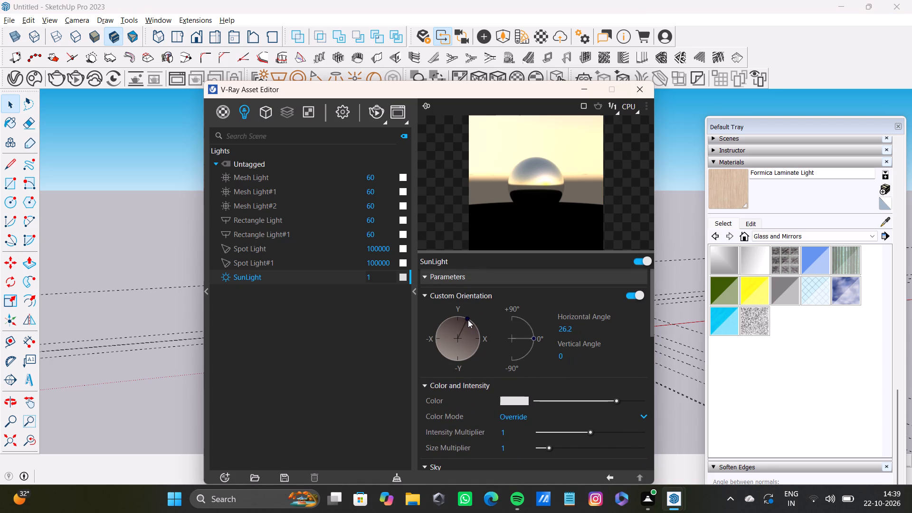
pyautogui.click(475, 323)
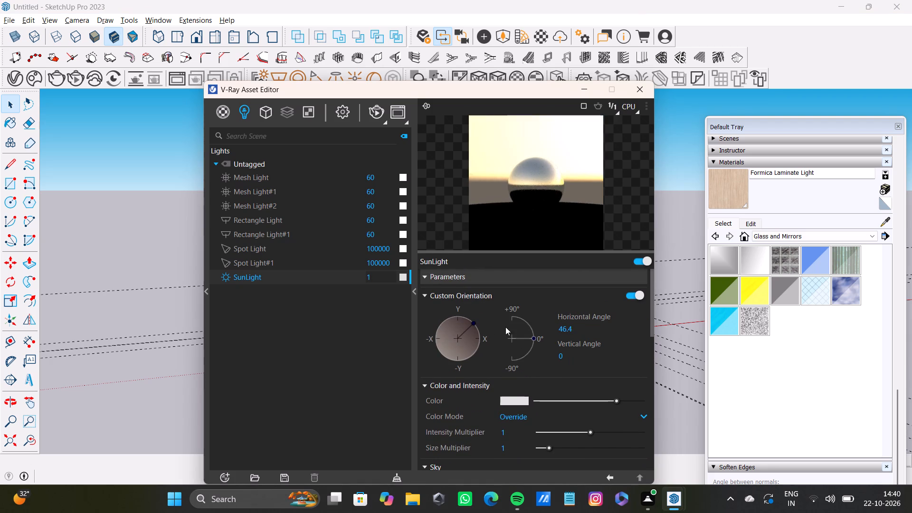
pyautogui.click(526, 320)
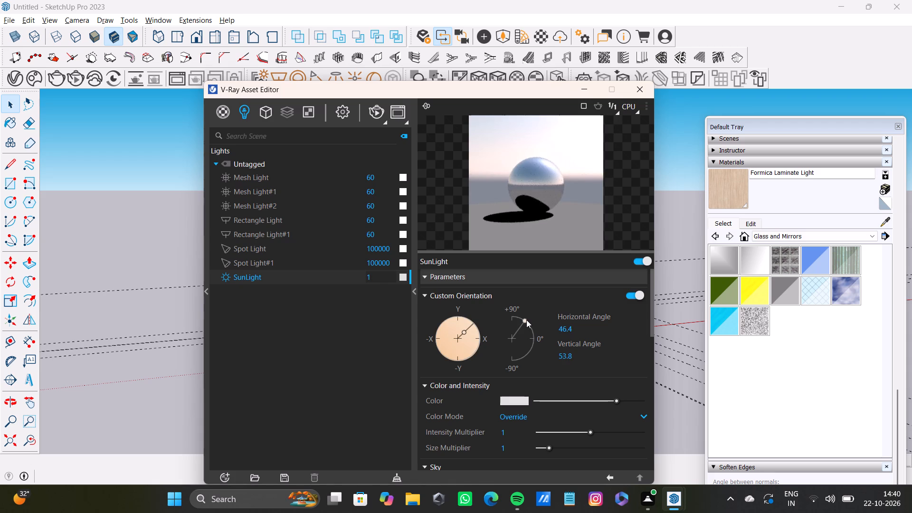
# Run a test render to check the reoriented sunlight, and stop it after viewing.
pyautogui.click(378, 110)
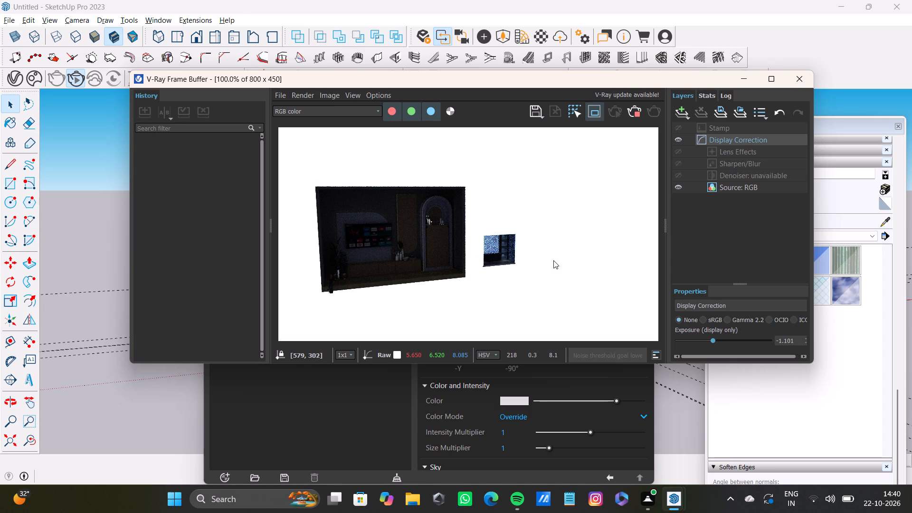
pyautogui.click(630, 110)
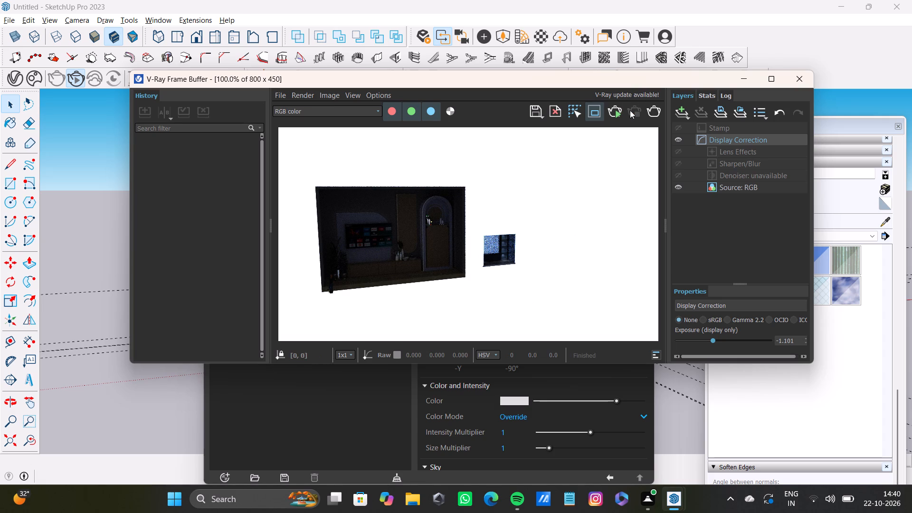
# Set the SunLight's custom orientation to a horizontal angle of about 88.8.
pyautogui.click(804, 83)
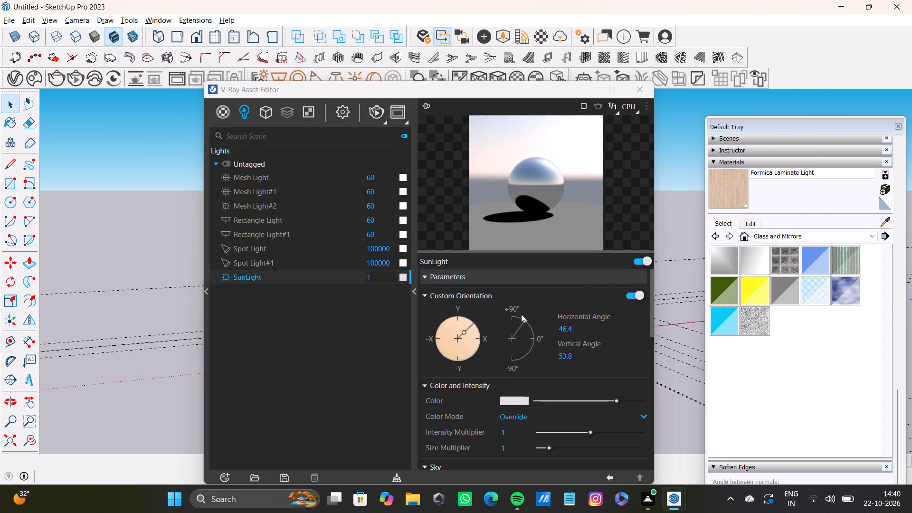
pyautogui.click(479, 339)
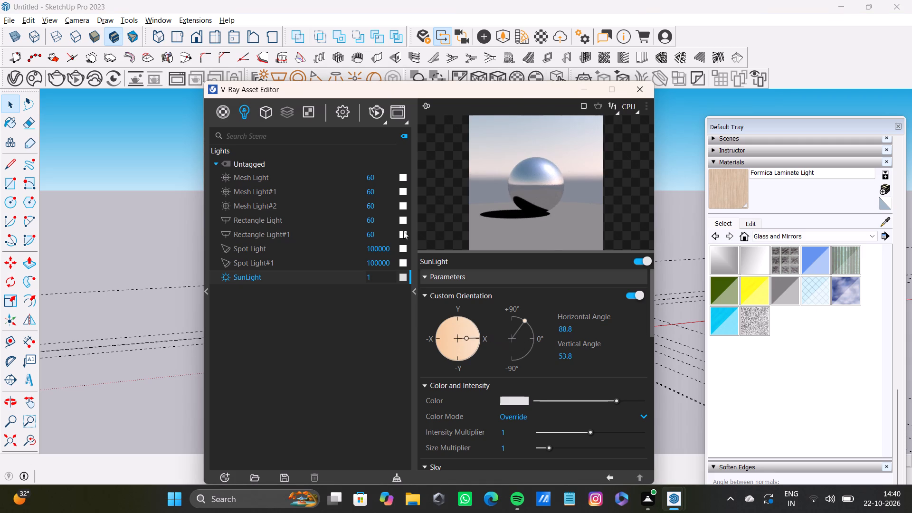
# Run a test render to check the new horizontal sun angle, stopping and dismissing it after viewing.
pyautogui.click(381, 111)
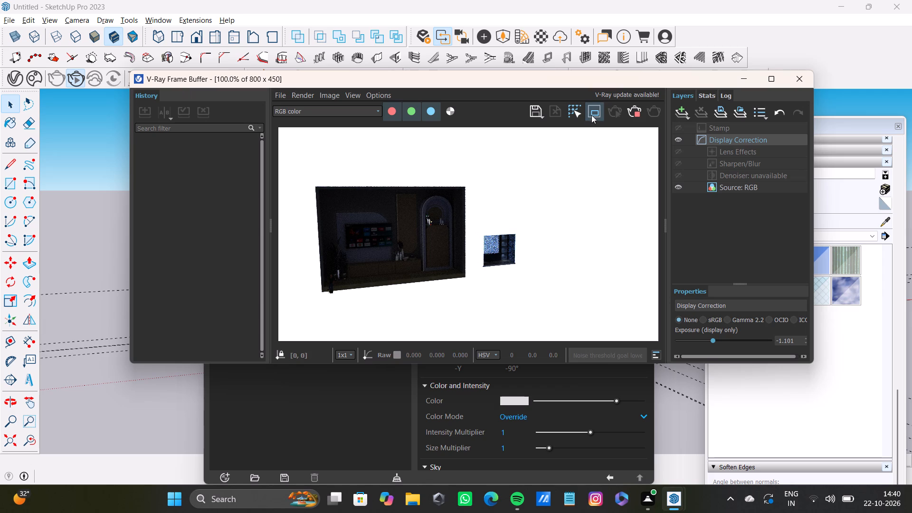
pyautogui.click(636, 108)
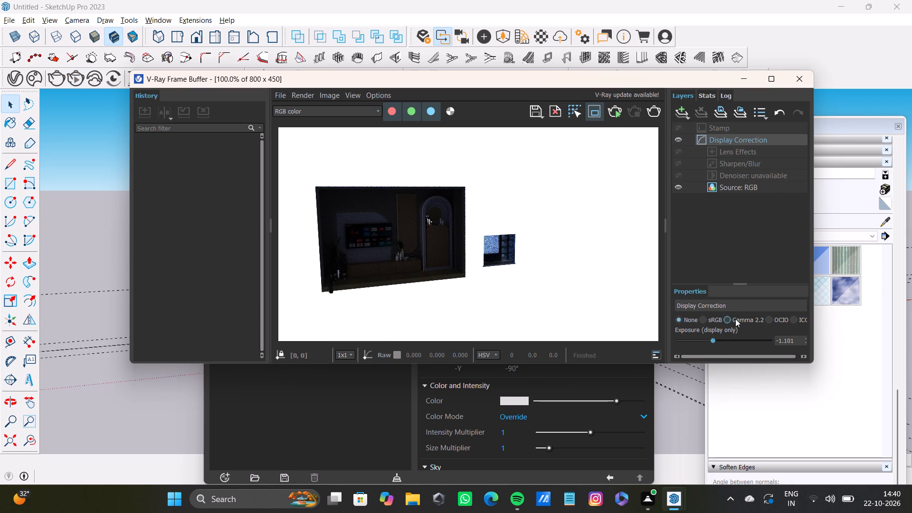
pyautogui.scroll(-17, 735, 319)
pyautogui.click(797, 76)
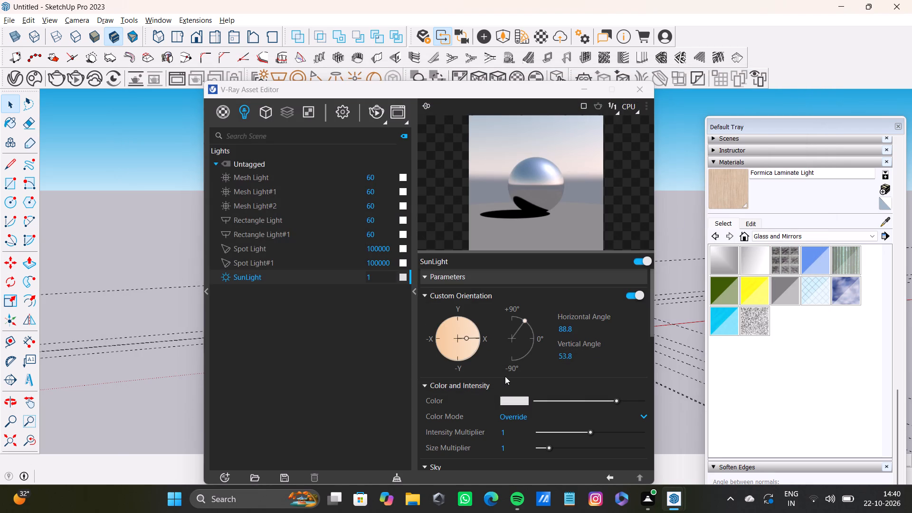
# Review the SunLight's remaining parameters, including the albedo colour and clouds settings.
pyautogui.scroll(-4, 505, 376)
pyautogui.scroll(1, 505, 376)
pyautogui.scroll(-1, 505, 376)
pyautogui.scroll(1, 505, 376)
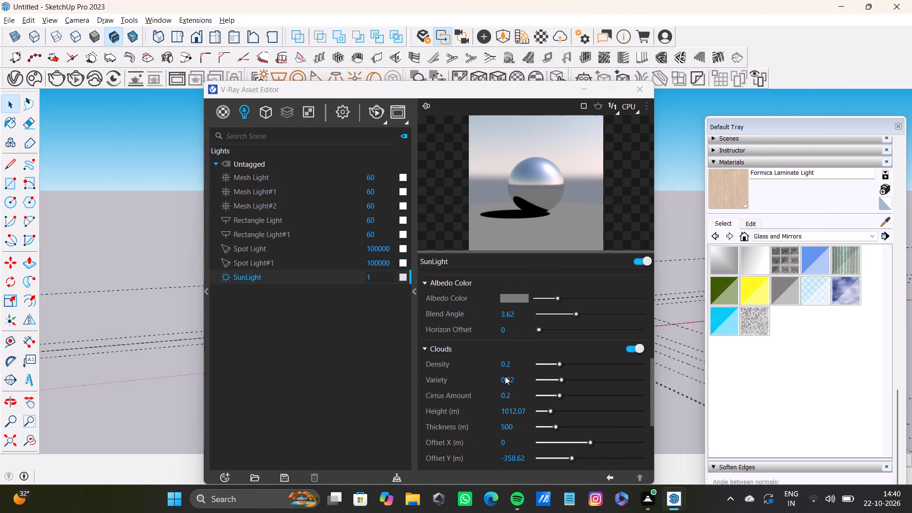
pyautogui.scroll(-5, 505, 376)
pyautogui.scroll(1, 505, 376)
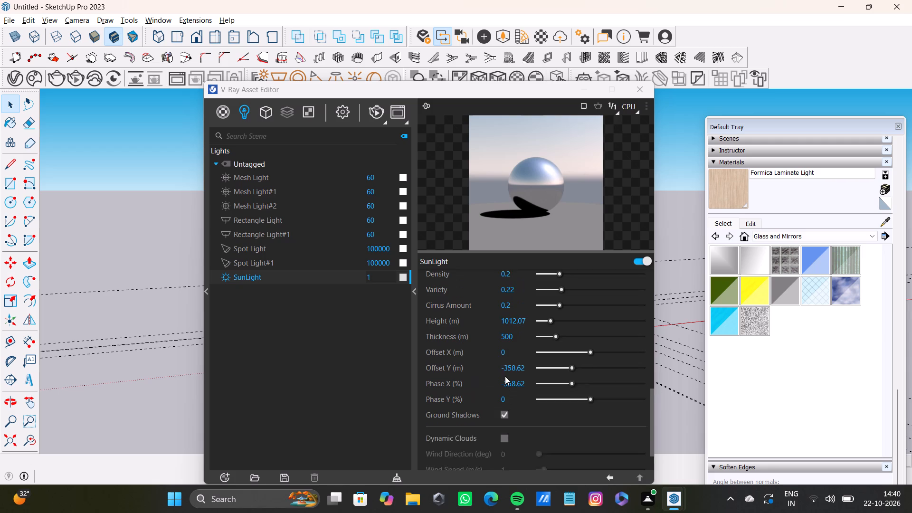
pyautogui.scroll(1, 505, 376)
pyautogui.scroll(-1, 505, 376)
pyautogui.scroll(2, 505, 376)
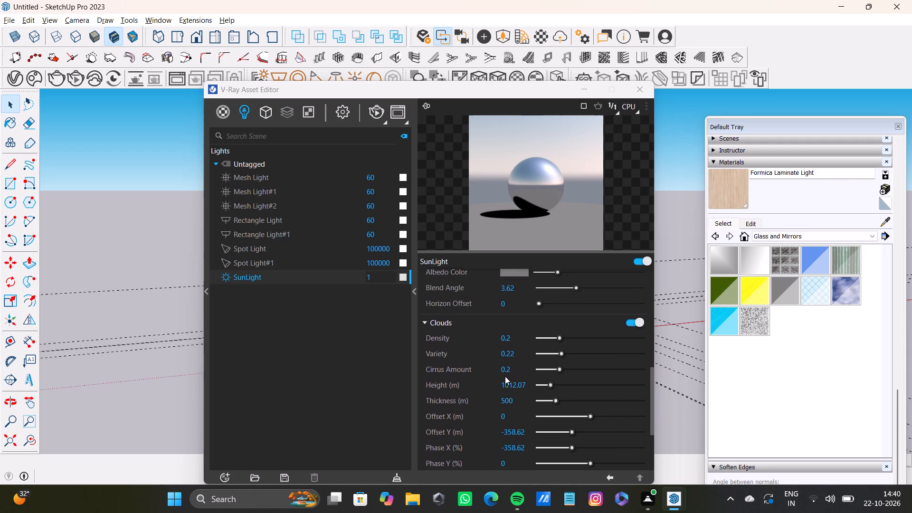
pyautogui.scroll(7, 505, 376)
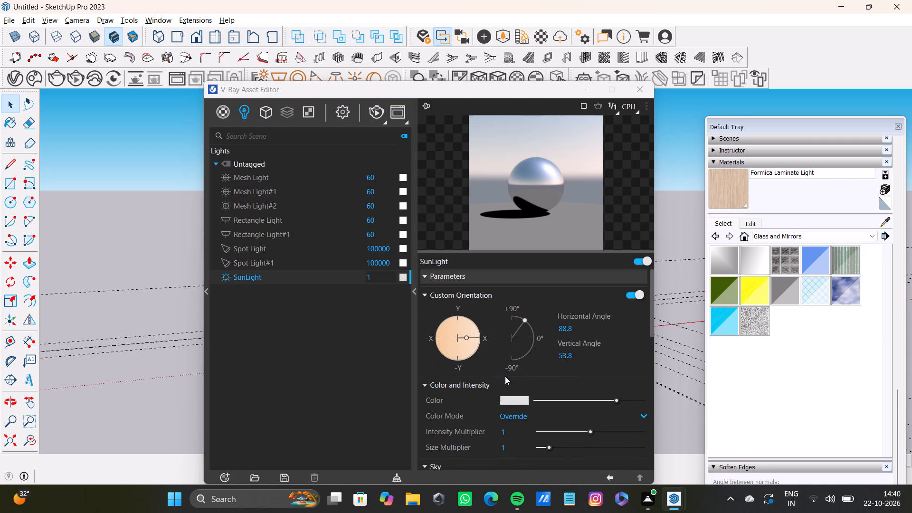
# Repeat the test render of the wall unit, stop and dismiss it after viewing, and close the V-Ray Asset Editor.
pyautogui.click(376, 112)
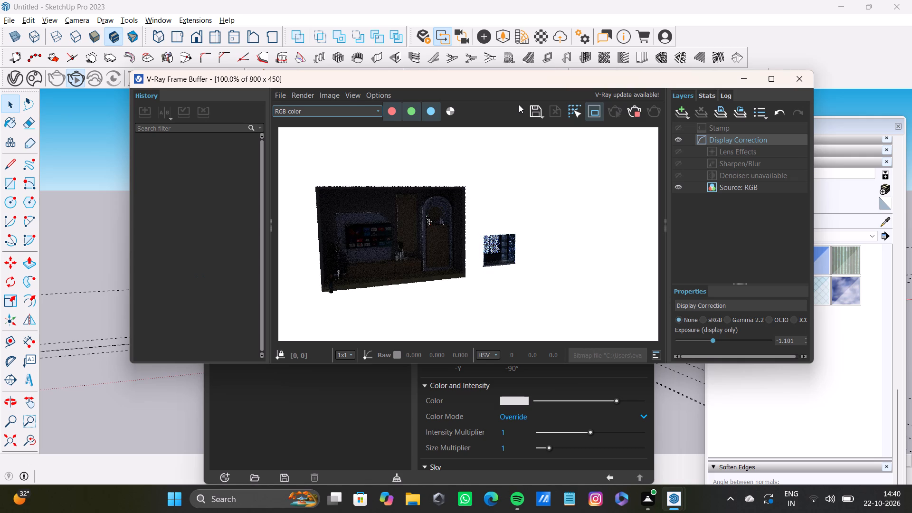
pyautogui.click(630, 108)
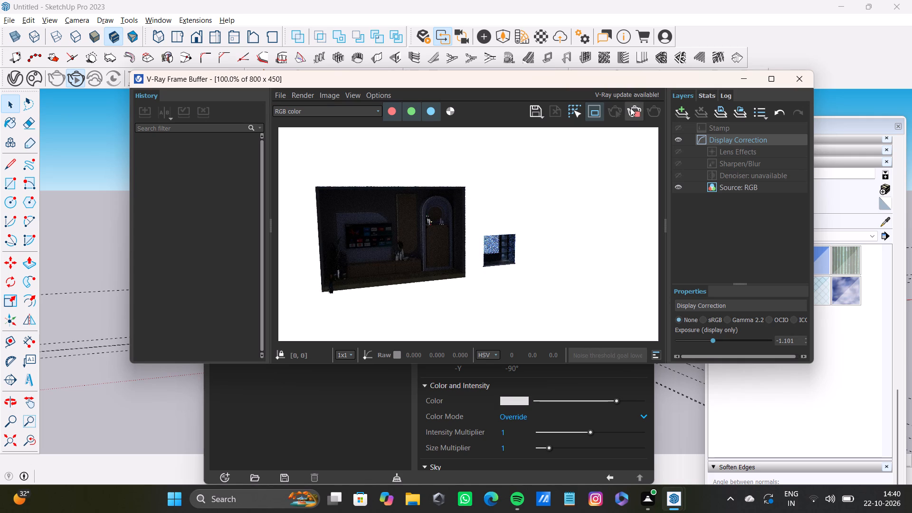
pyautogui.click(803, 73)
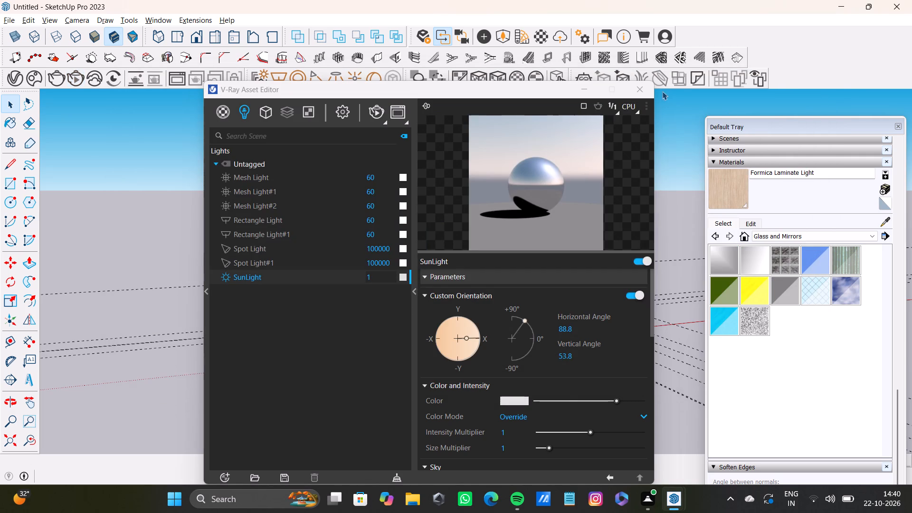
pyautogui.click(647, 89)
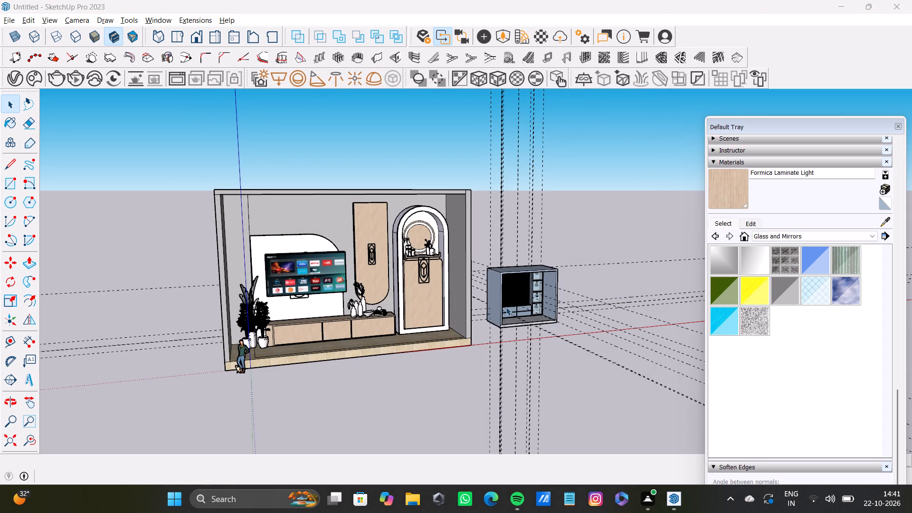
# Examine the wall unit and the smaller unit beside it from a raised corner viewpoint.
pyautogui.keyDown('ctrl'); pyautogui.scroll(-1, 506, 307); pyautogui.keyUp('ctrl')
pyautogui.scroll(-2, 532, 279)
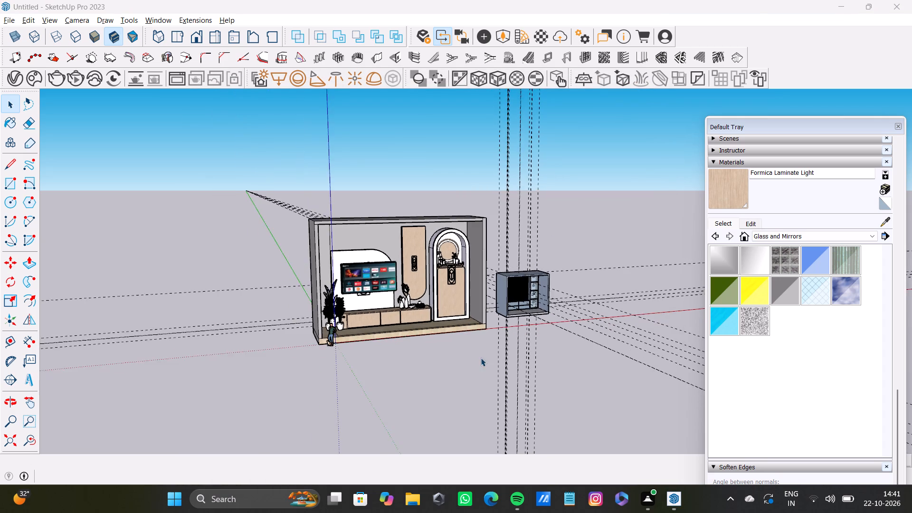
pyautogui.scroll(-5, 481, 358)
pyautogui.moveTo(533, 384); pyautogui.dragTo(321, 335, button='middle')
pyautogui.moveTo(436, 360); pyautogui.dragTo(441, 427, button='middle')
pyautogui.moveTo(422, 344); pyautogui.dragTo(430, 402, button='middle')
pyautogui.scroll(6, 407, 317)
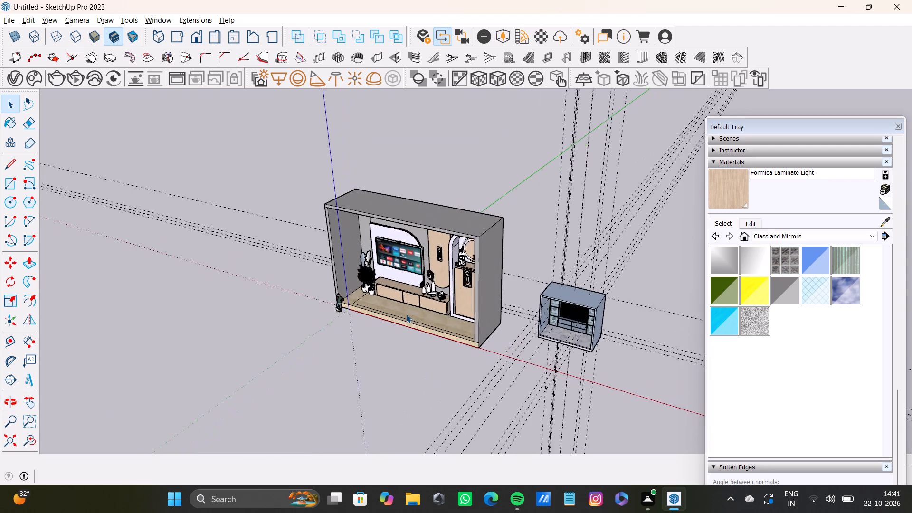
pyautogui.scroll(1, 406, 314)
pyautogui.moveTo(444, 341); pyautogui.dragTo(384, 327, button='middle')
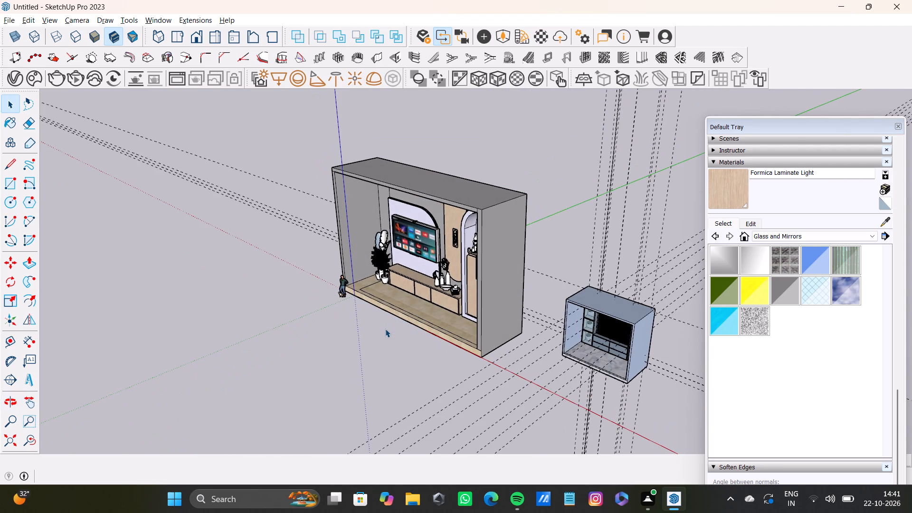
pyautogui.moveTo(380, 327); pyautogui.dragTo(393, 322, button='middle')
pyautogui.moveTo(392, 321); pyautogui.dragTo(411, 325, button='middle')
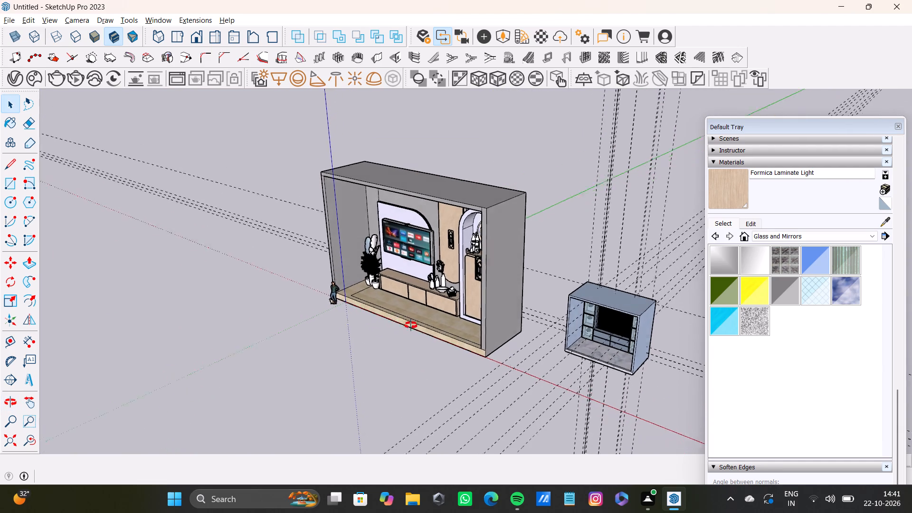
pyautogui.moveTo(411, 325); pyautogui.dragTo(434, 318, button='middle')
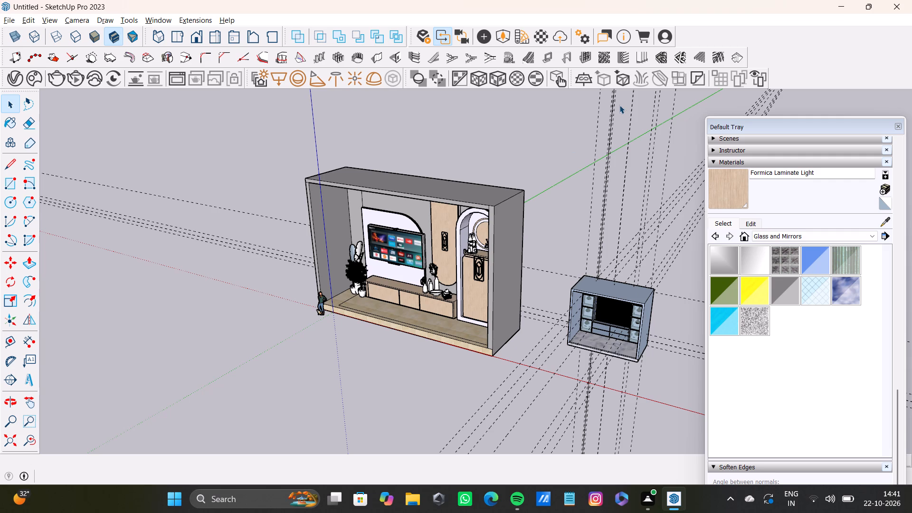
# Enable the use of the sun for shading in the model's shadow settings.
pyautogui.click(814, 163)
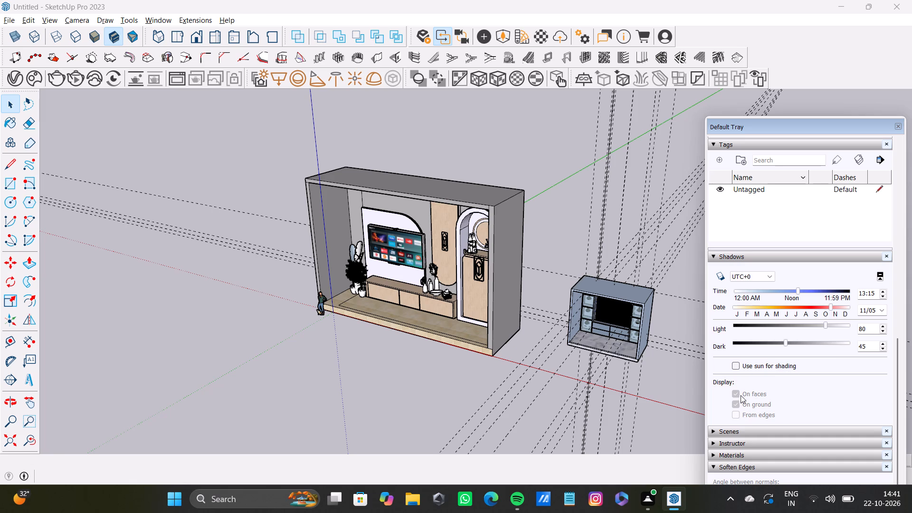
pyautogui.click(738, 366)
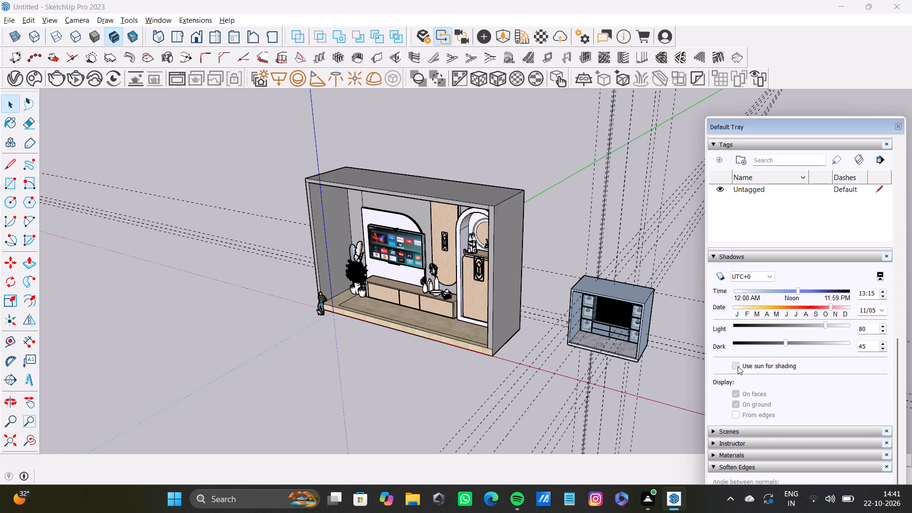
pyautogui.click(738, 366)
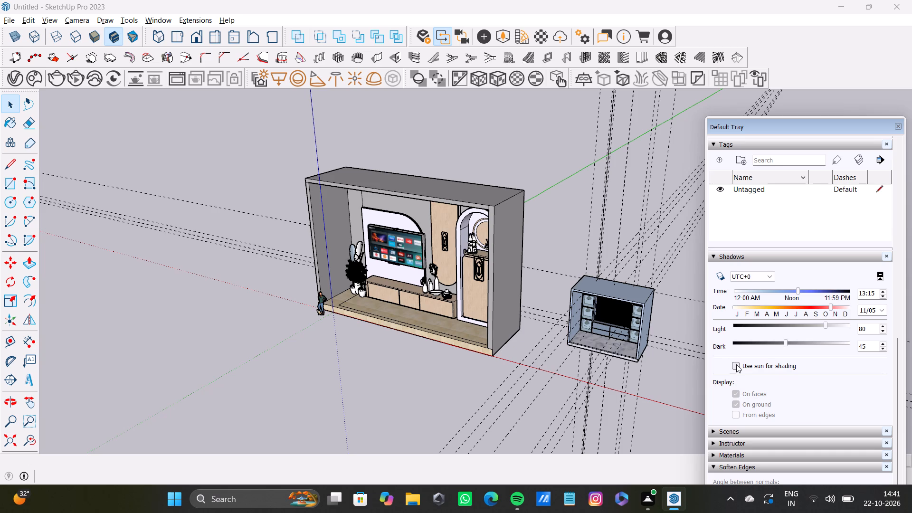
pyautogui.click(736, 364)
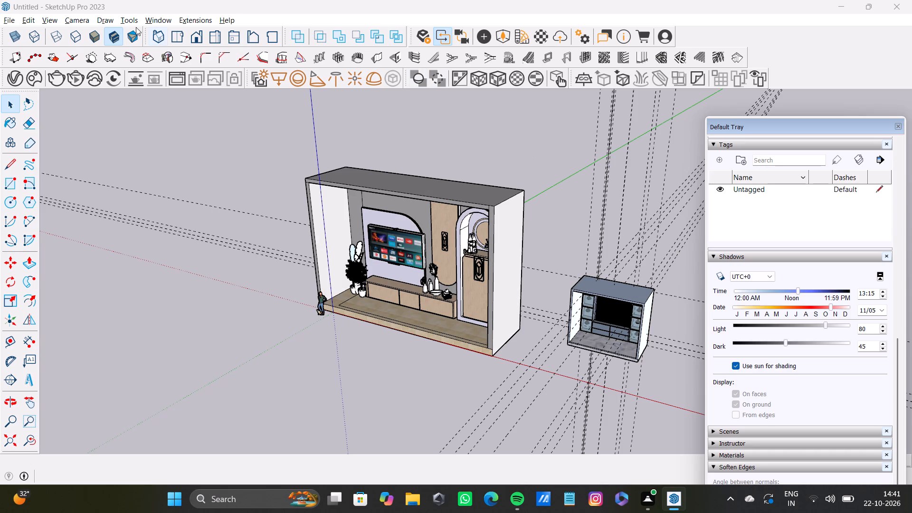
# Run a test render from the raised viewpoint with sun shading on, stopping and dismissing it after viewing.
pyautogui.click(77, 85)
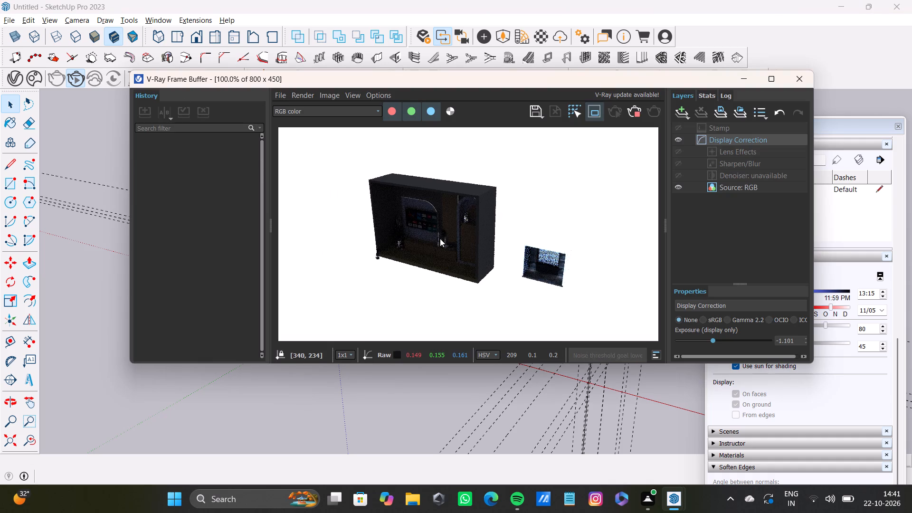
pyautogui.click(631, 111)
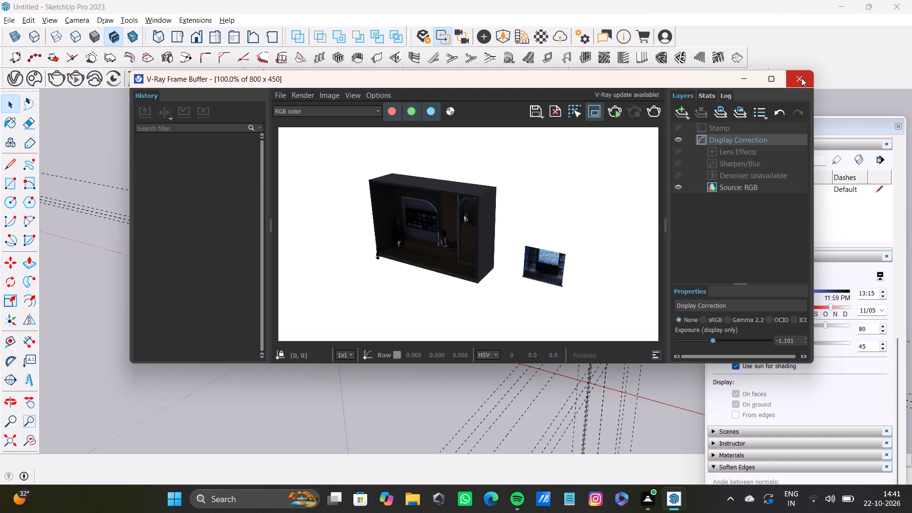
pyautogui.doubleClick(801, 78)
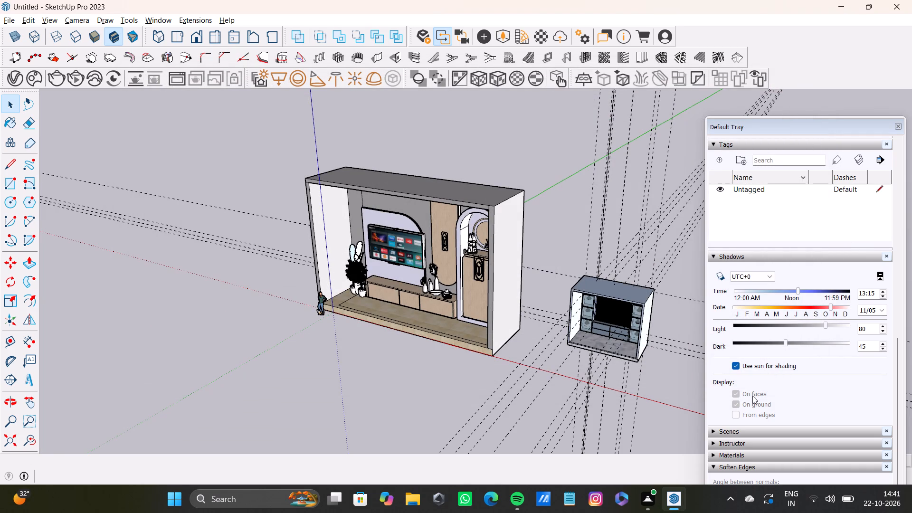
# Set the time zone of the shadow settings to UTC-02:00.
pyautogui.scroll(-4, 758, 448)
pyautogui.click(768, 278)
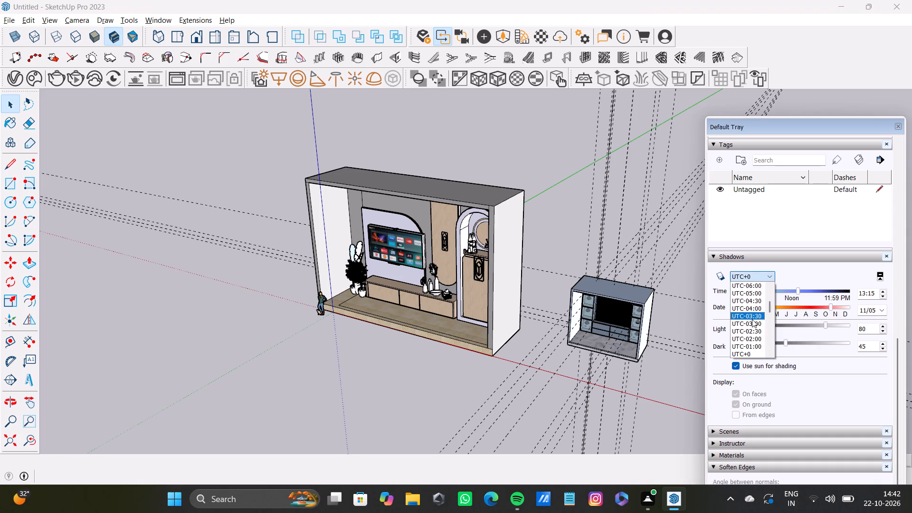
pyautogui.click(750, 339)
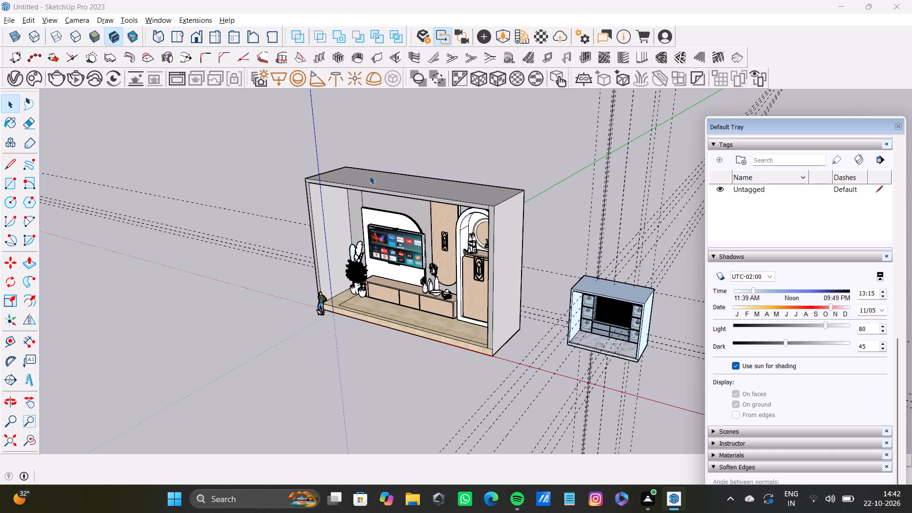
# Run a test render to check the lighting with the changed time zone, stopping and dismissing it after viewing.
pyautogui.click(69, 79)
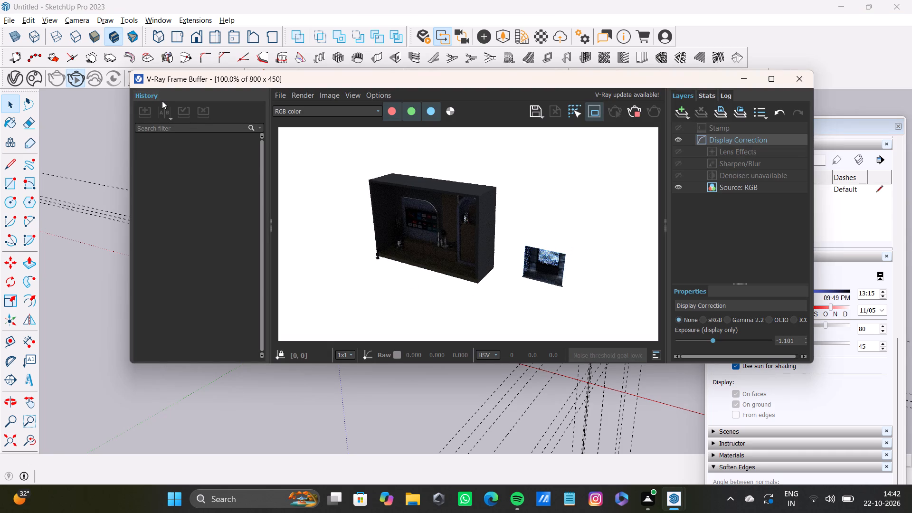
pyautogui.click(637, 113)
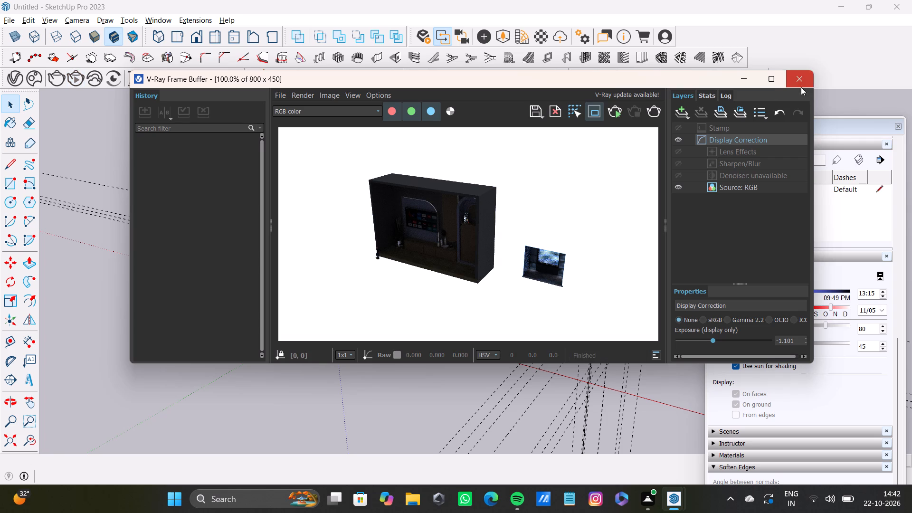
pyautogui.click(801, 84)
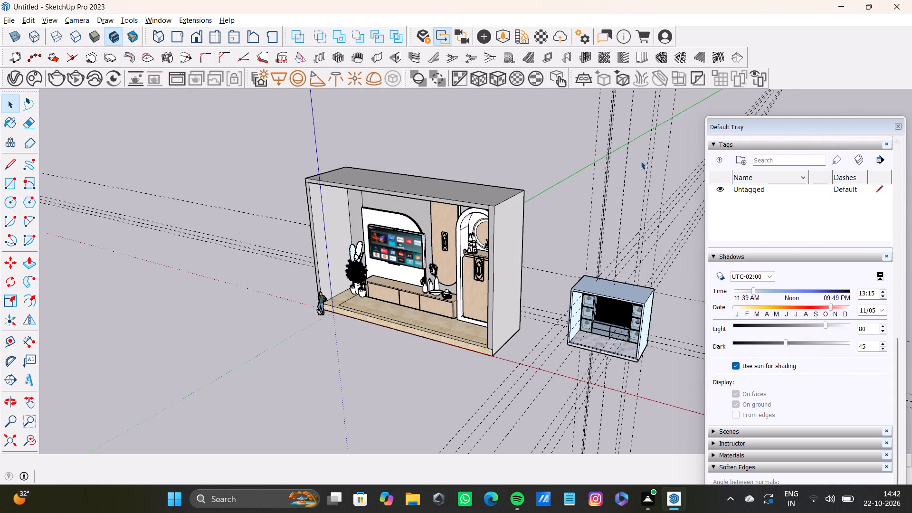
# Run a test render from a lower, more distant viewpoint showing the horizon, stopping and dismissing it after viewing.
pyautogui.scroll(-8, 629, 153)
pyautogui.moveTo(630, 157); pyautogui.dragTo(588, 101, button='middle')
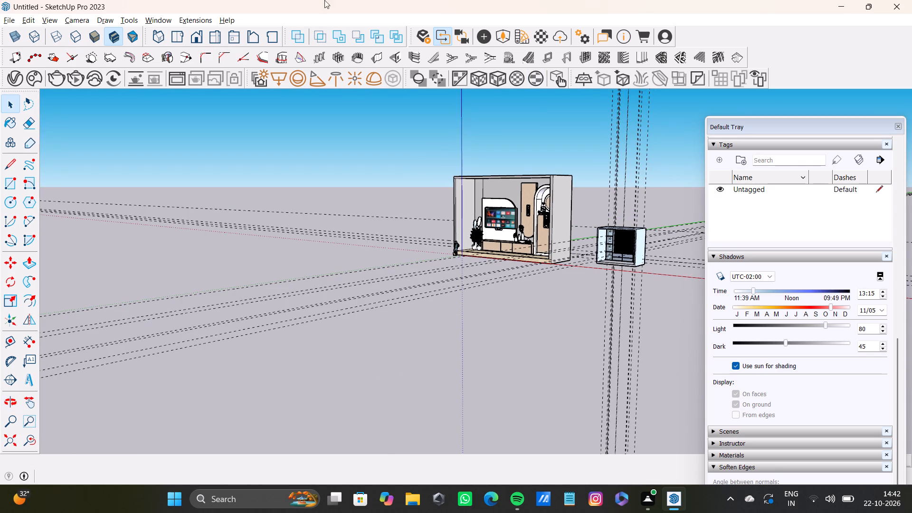
pyautogui.click(76, 75)
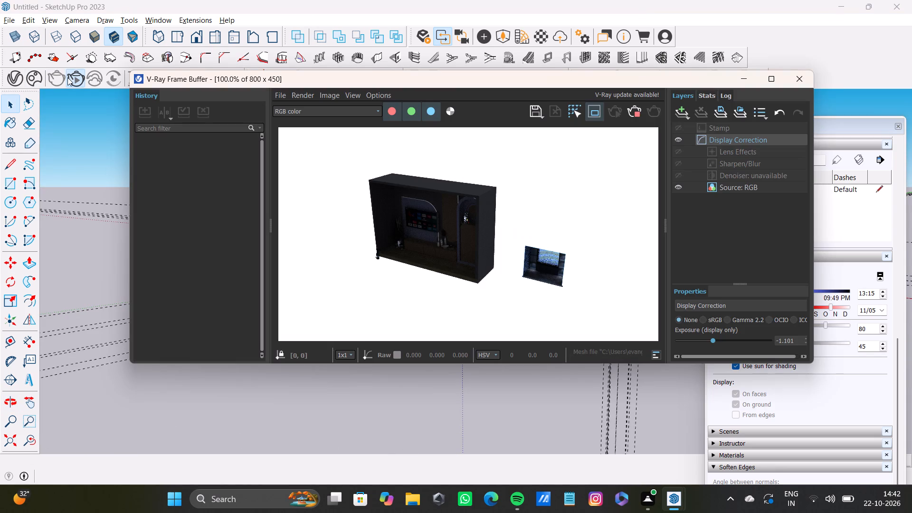
pyautogui.scroll(-1, 394, 269)
pyautogui.scroll(1, 330, 266)
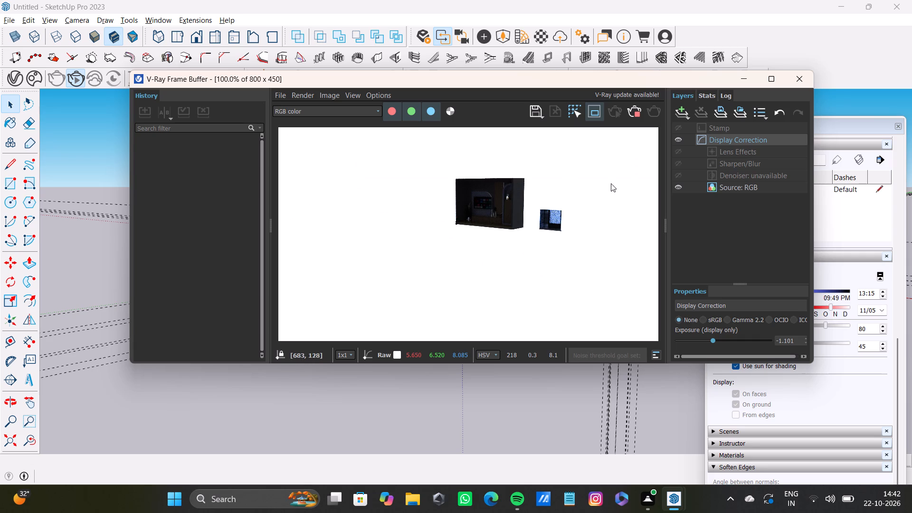
pyautogui.click(640, 108)
pyautogui.click(807, 82)
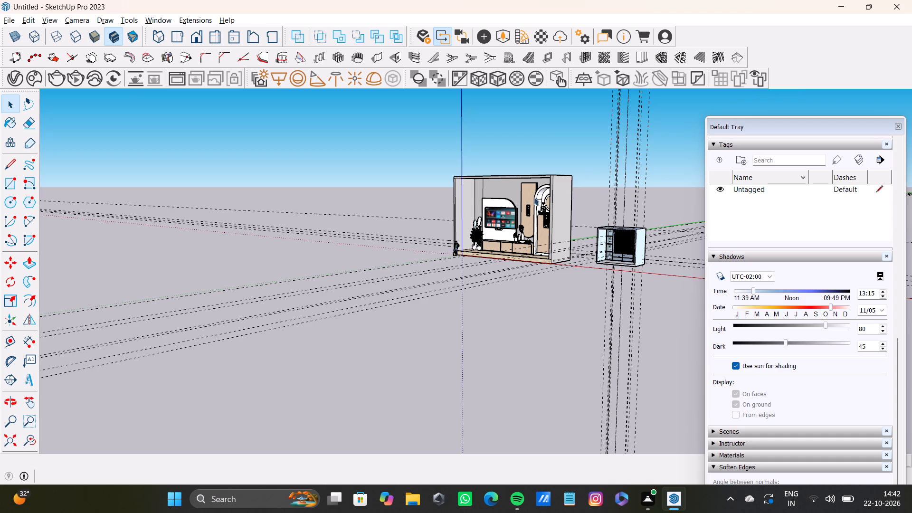
# Return to a closer raised front view of the wall unit and open the V-Ray environment background's sky texture settings.
pyautogui.scroll(-3, 503, 204)
pyautogui.moveTo(489, 228); pyautogui.dragTo(514, 282, button='middle')
pyautogui.scroll(4, 488, 201)
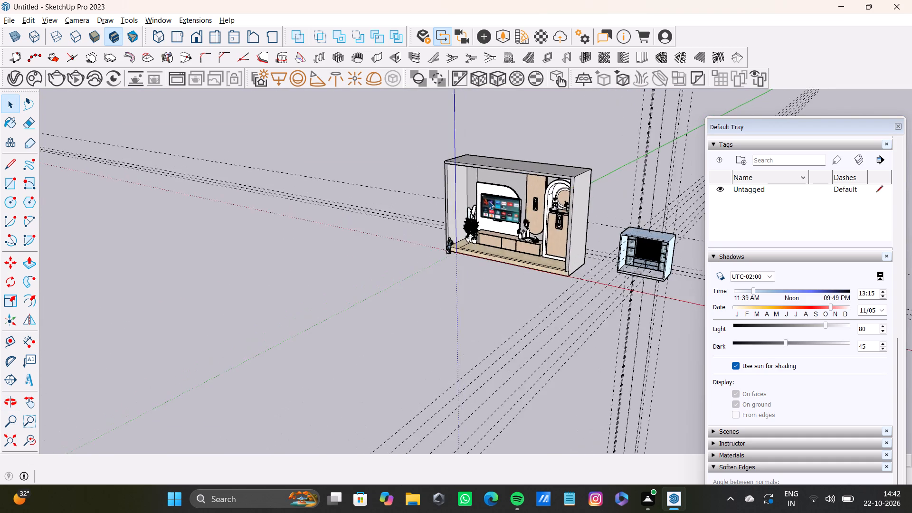
pyautogui.scroll(4, 488, 201)
pyautogui.moveTo(462, 218); pyautogui.dragTo(608, 249, button='middle')
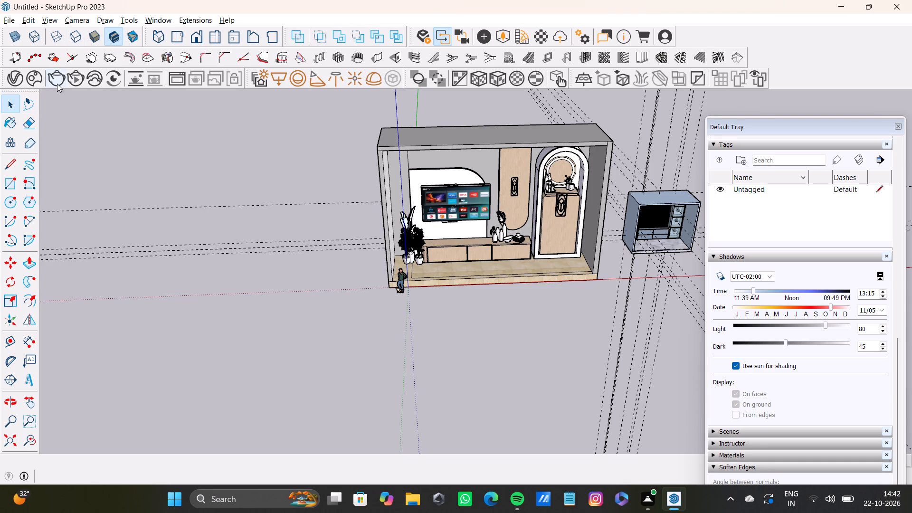
pyautogui.click(21, 80)
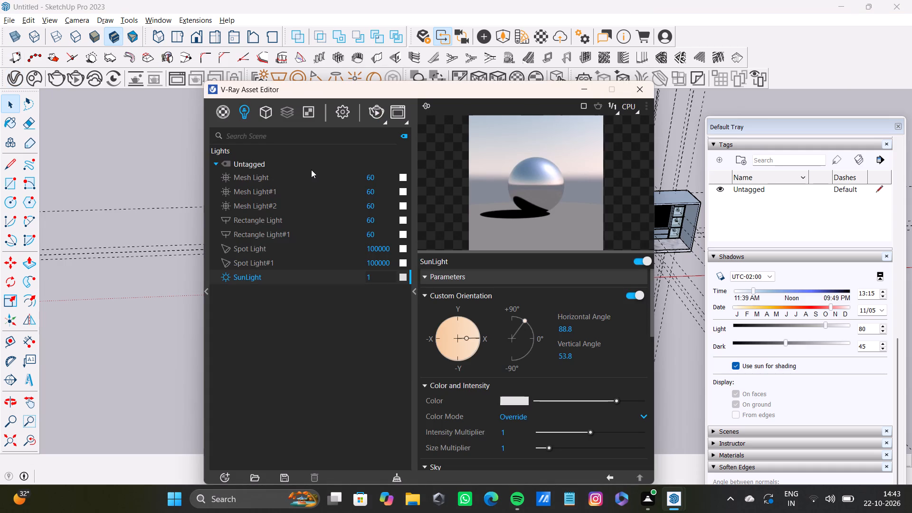
pyautogui.click(344, 116)
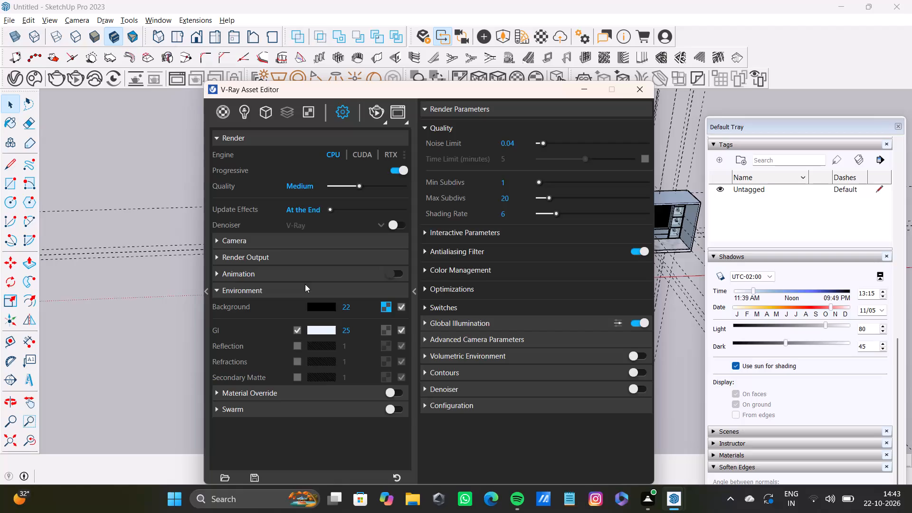
pyautogui.click(387, 307)
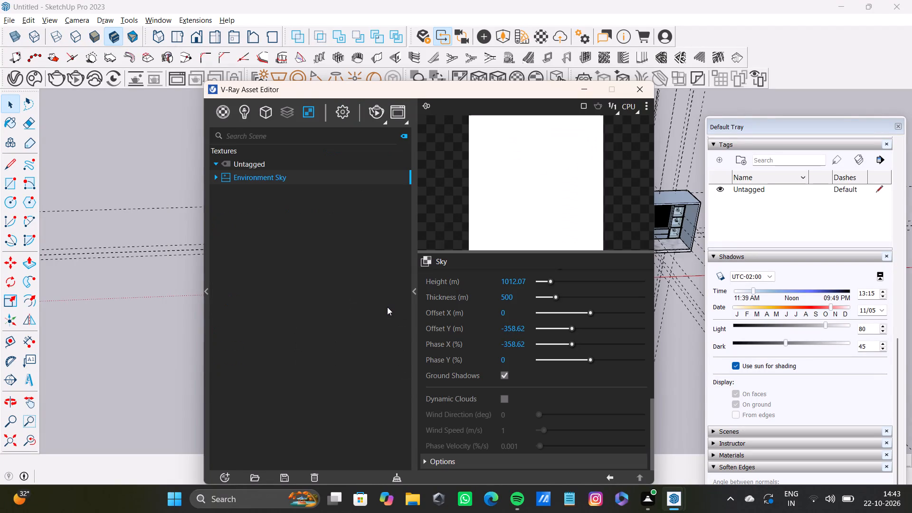
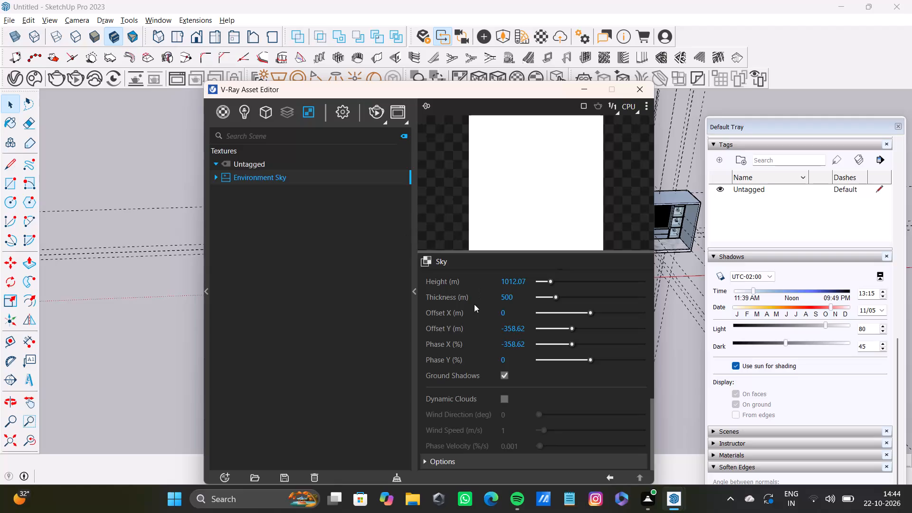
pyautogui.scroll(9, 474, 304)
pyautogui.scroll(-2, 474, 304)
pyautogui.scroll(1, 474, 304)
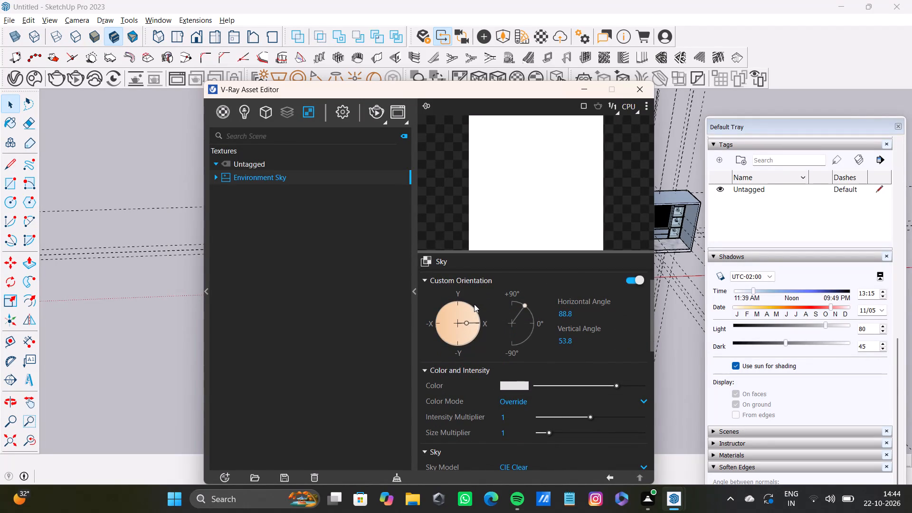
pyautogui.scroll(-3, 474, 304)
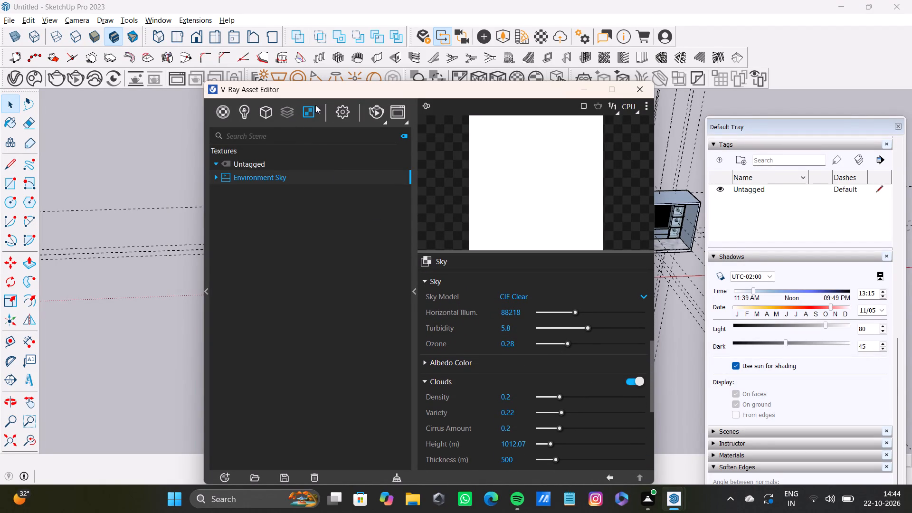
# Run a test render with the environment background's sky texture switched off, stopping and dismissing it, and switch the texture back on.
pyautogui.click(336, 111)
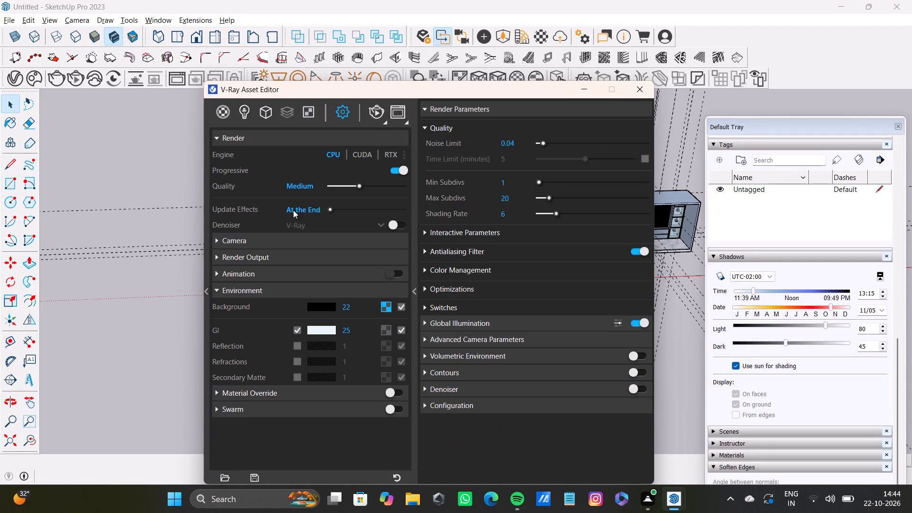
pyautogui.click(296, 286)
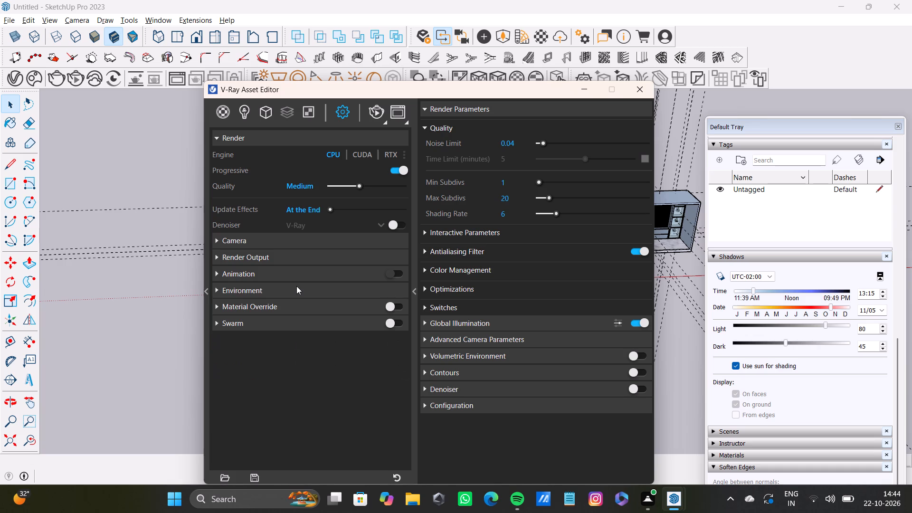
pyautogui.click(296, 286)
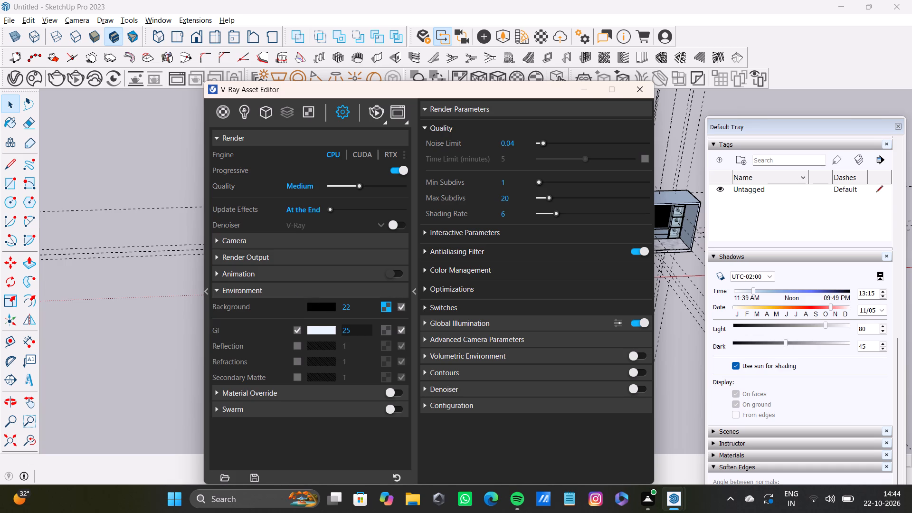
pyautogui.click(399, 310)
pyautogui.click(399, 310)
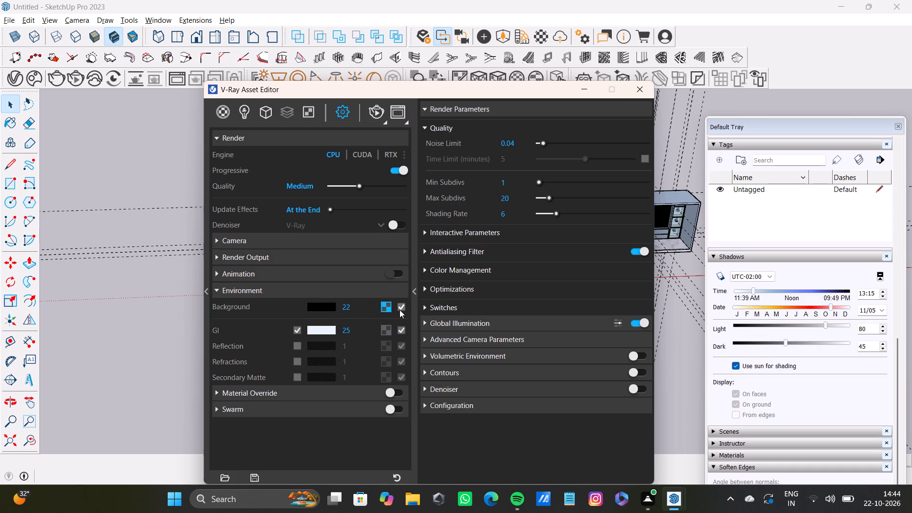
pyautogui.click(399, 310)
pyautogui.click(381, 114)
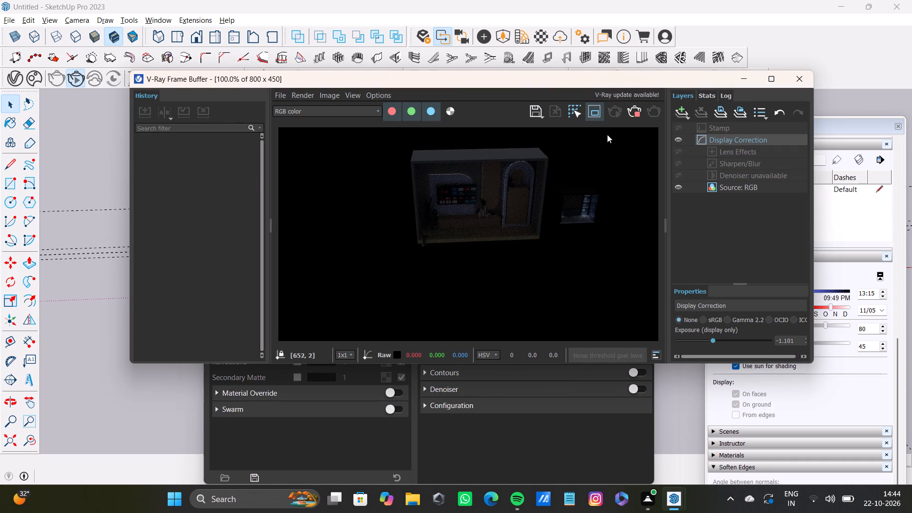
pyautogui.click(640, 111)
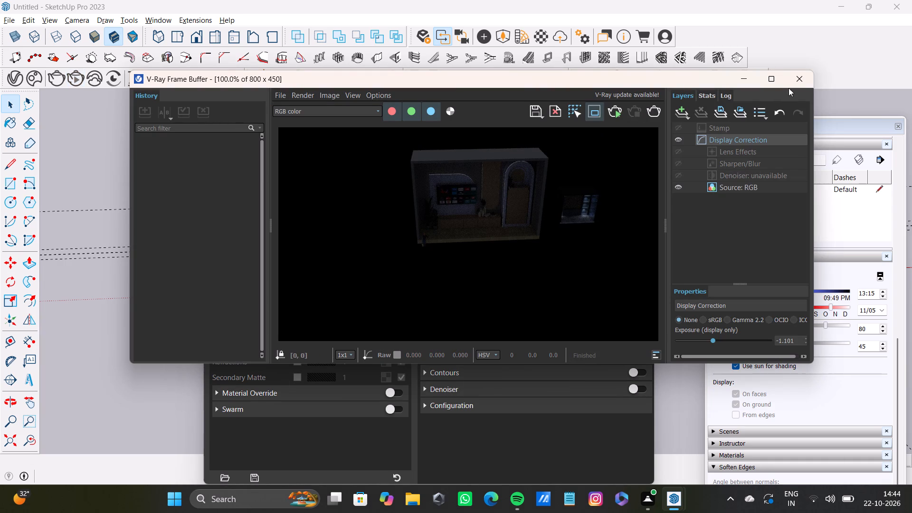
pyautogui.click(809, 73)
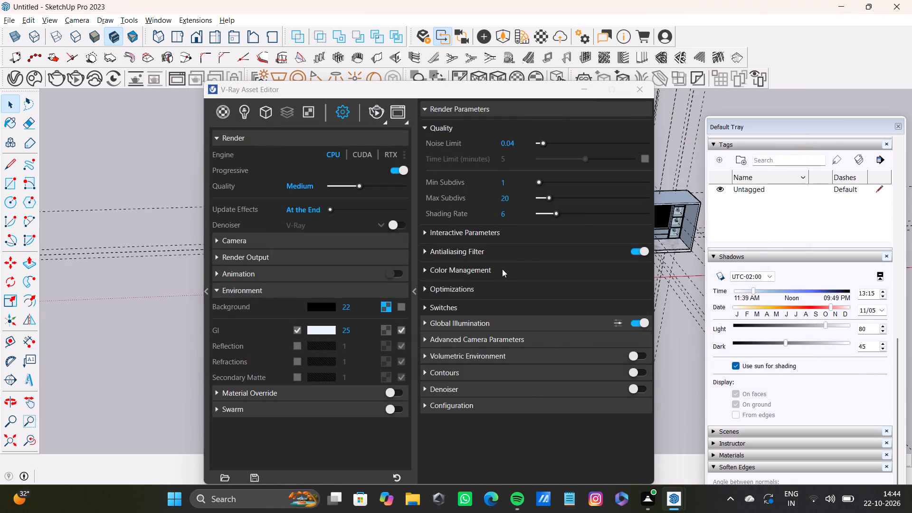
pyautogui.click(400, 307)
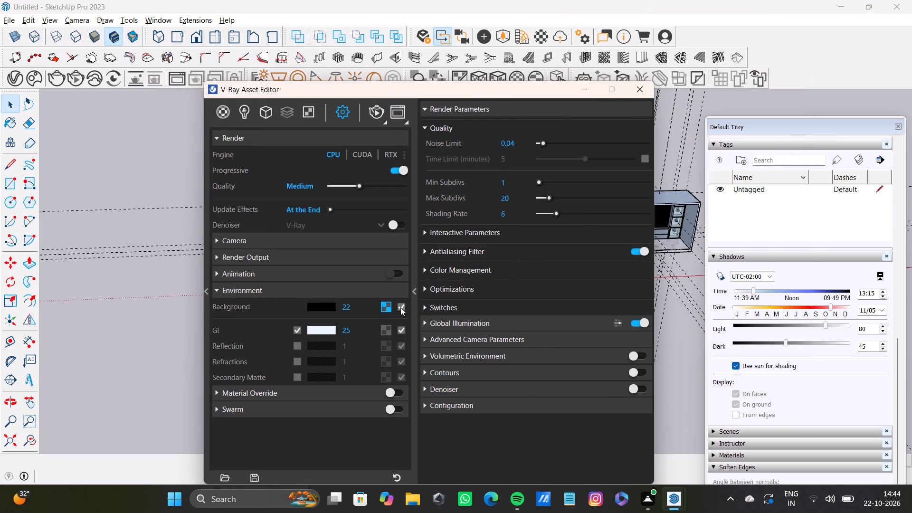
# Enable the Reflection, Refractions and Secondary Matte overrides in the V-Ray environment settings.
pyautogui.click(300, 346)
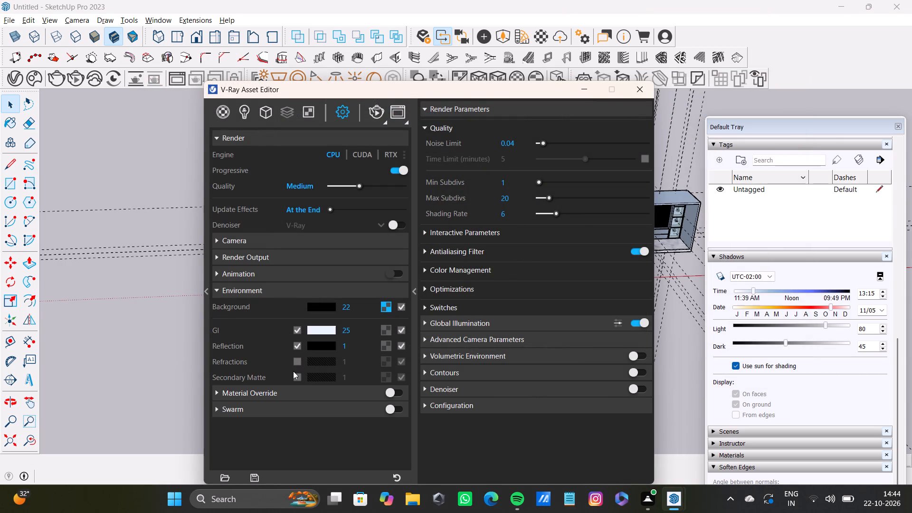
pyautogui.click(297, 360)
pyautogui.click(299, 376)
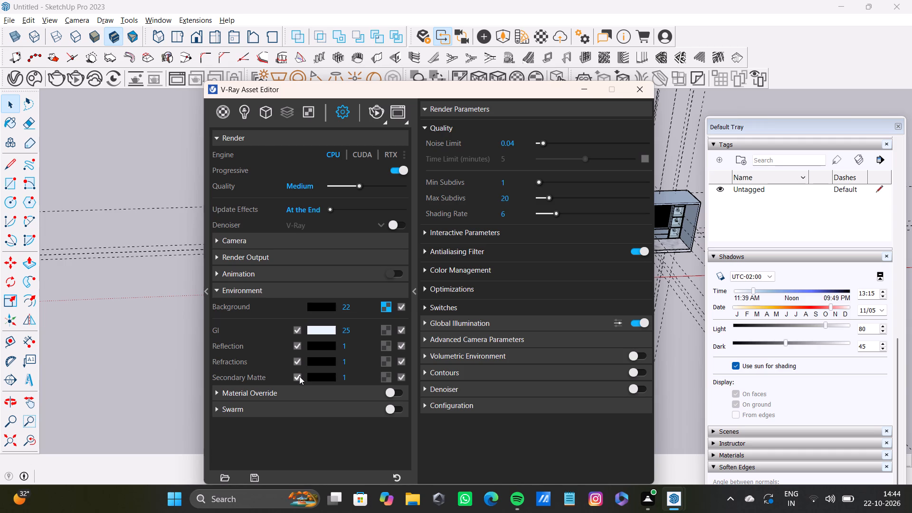
# Run a test render to check the wall unit with the added environment overrides, stopping and dismissing it after viewing.
pyautogui.click(375, 111)
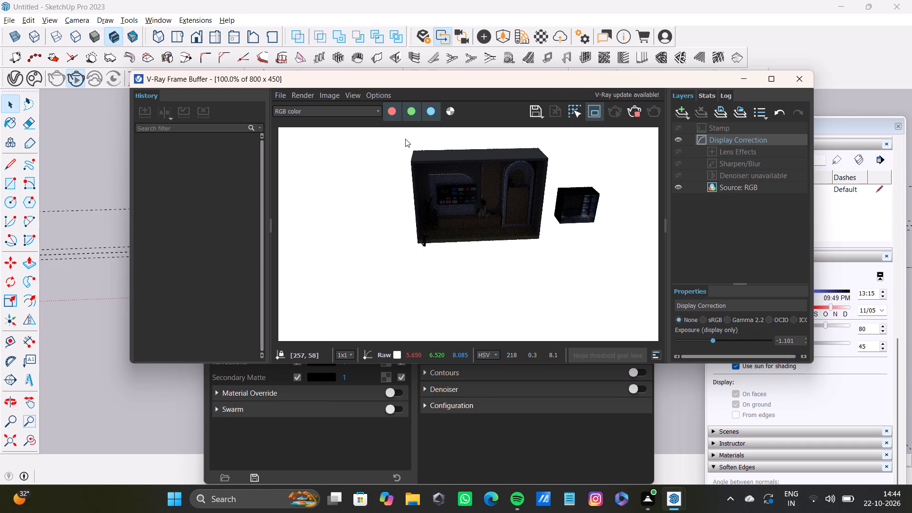
pyautogui.click(637, 110)
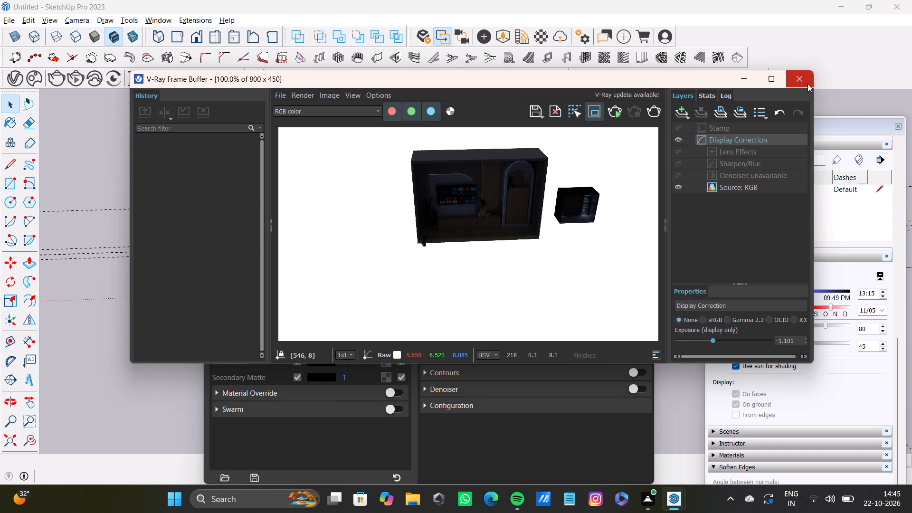
pyautogui.click(804, 83)
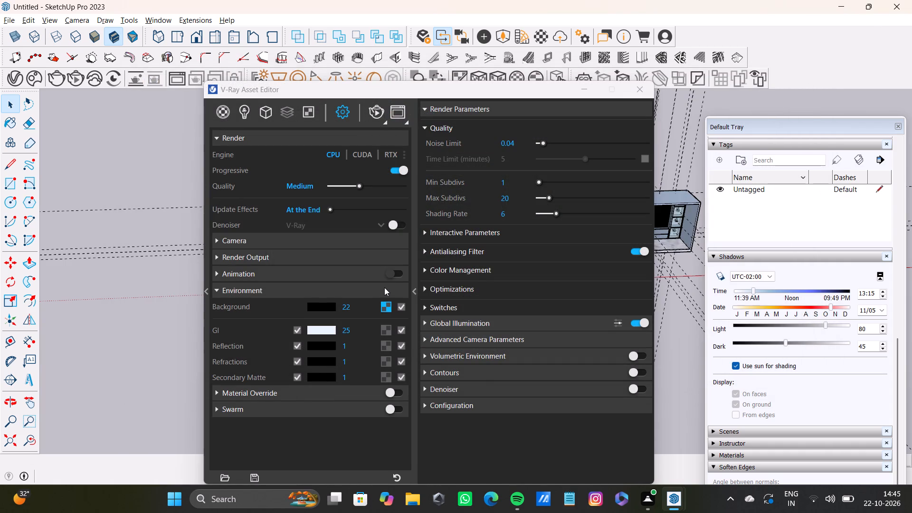
# Set the environment background intensity to 1.
pyautogui.click(359, 306)
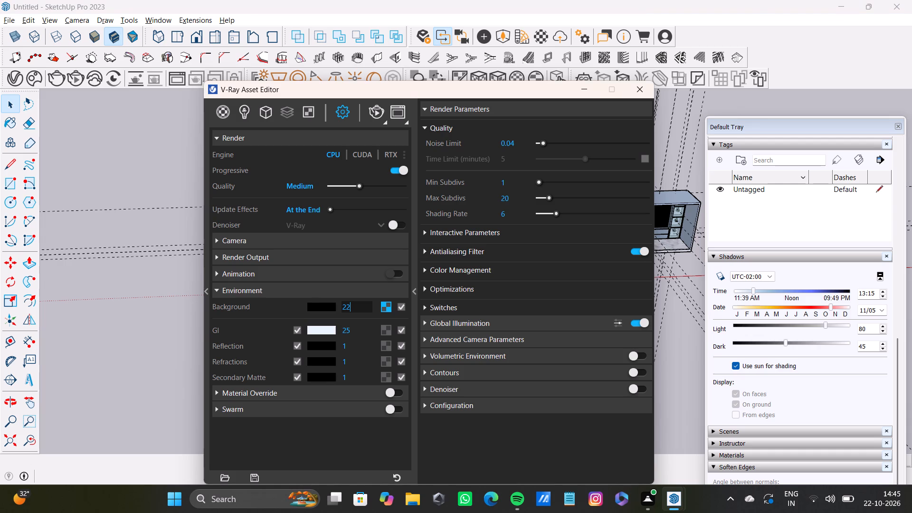
pyautogui.press('BackSpace')
pyautogui.press('BackSpace')
pyautogui.press('BackSpace')
pyautogui.press('1')
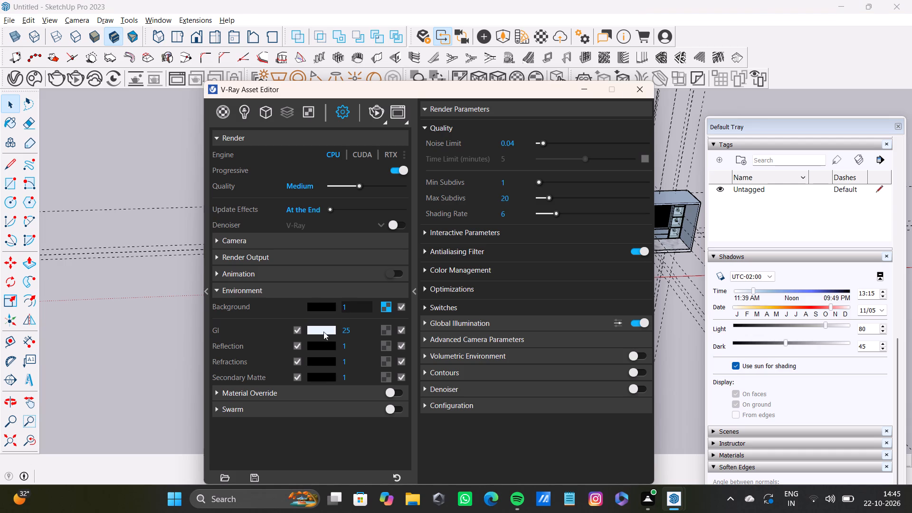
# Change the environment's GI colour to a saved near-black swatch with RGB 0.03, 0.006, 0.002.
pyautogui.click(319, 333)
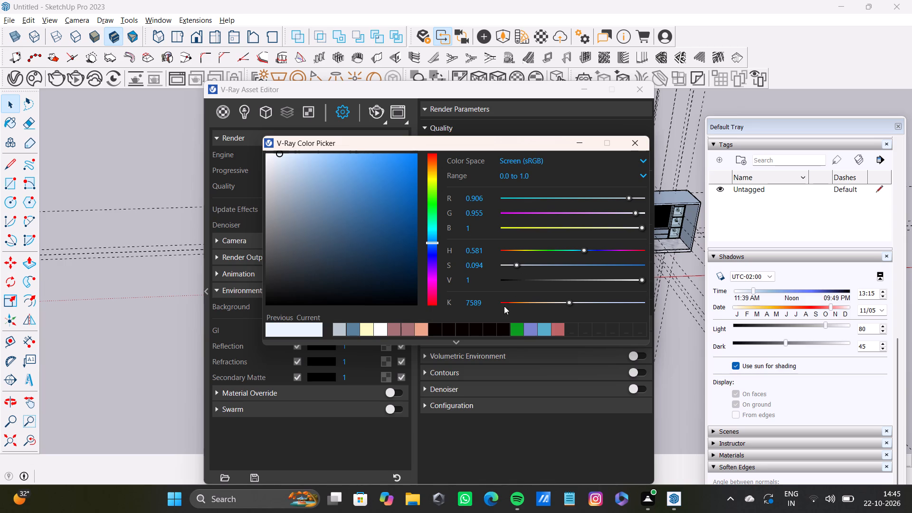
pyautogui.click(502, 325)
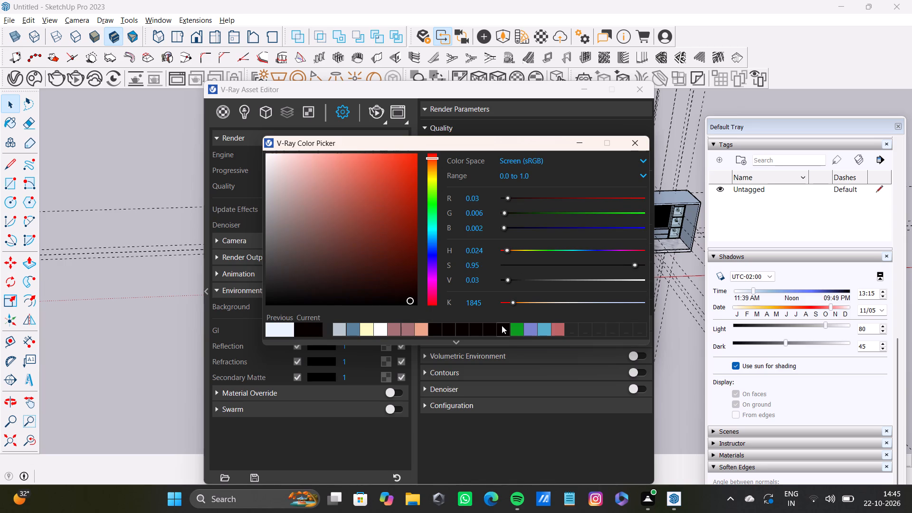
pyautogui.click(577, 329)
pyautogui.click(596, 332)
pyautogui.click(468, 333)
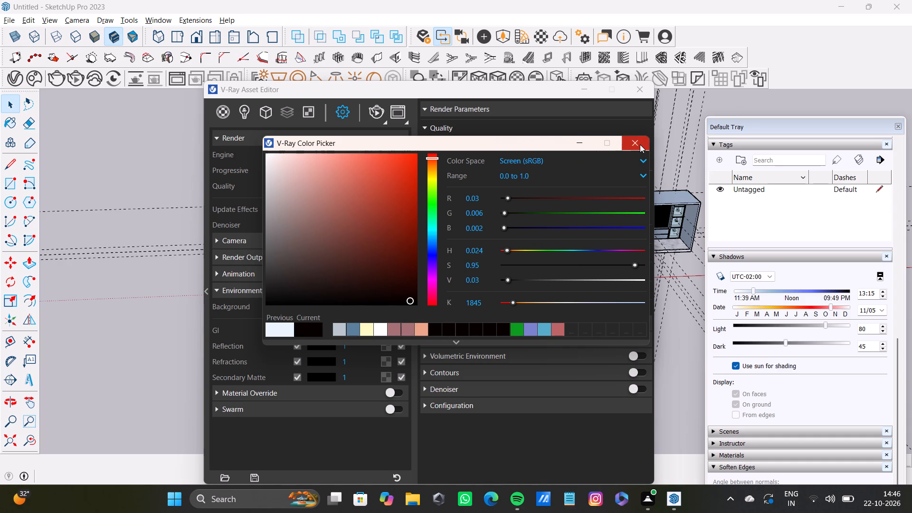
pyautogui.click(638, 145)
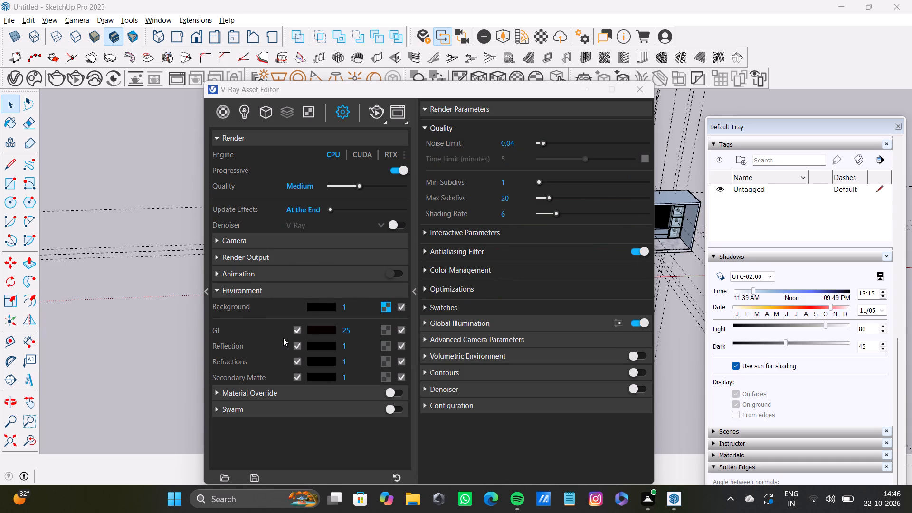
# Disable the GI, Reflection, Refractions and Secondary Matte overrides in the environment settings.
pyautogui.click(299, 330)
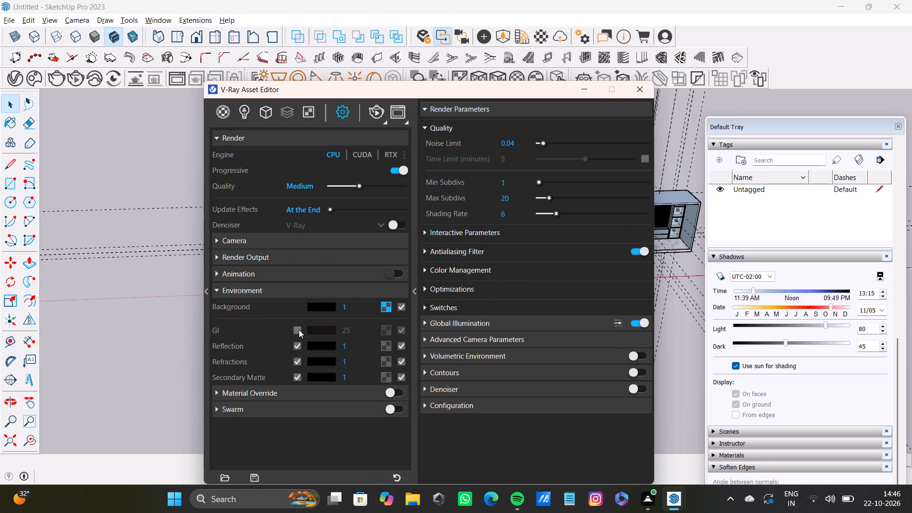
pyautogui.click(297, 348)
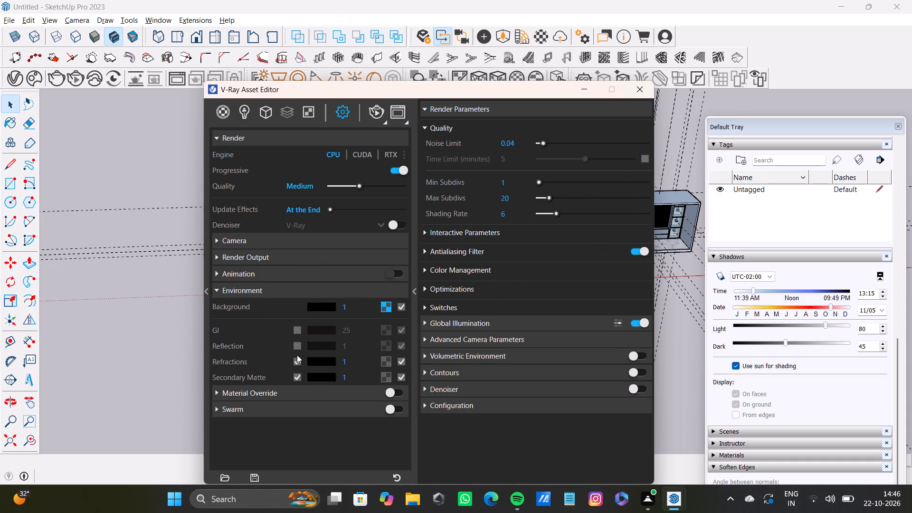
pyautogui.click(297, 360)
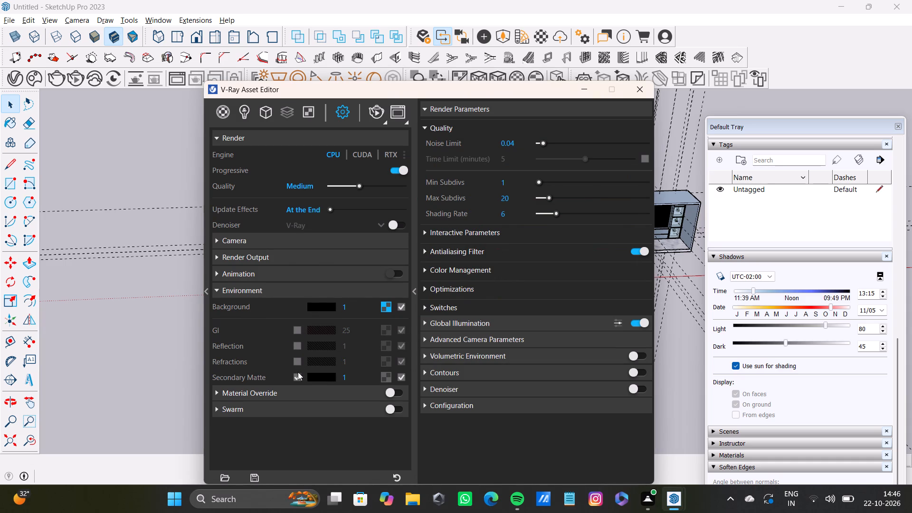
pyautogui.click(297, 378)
# Enable the environment's GI override and set its colour to a pinkish near-white with RGB about 0.964, 0.941, 0.937.
pyautogui.click(331, 331)
pyautogui.click(301, 329)
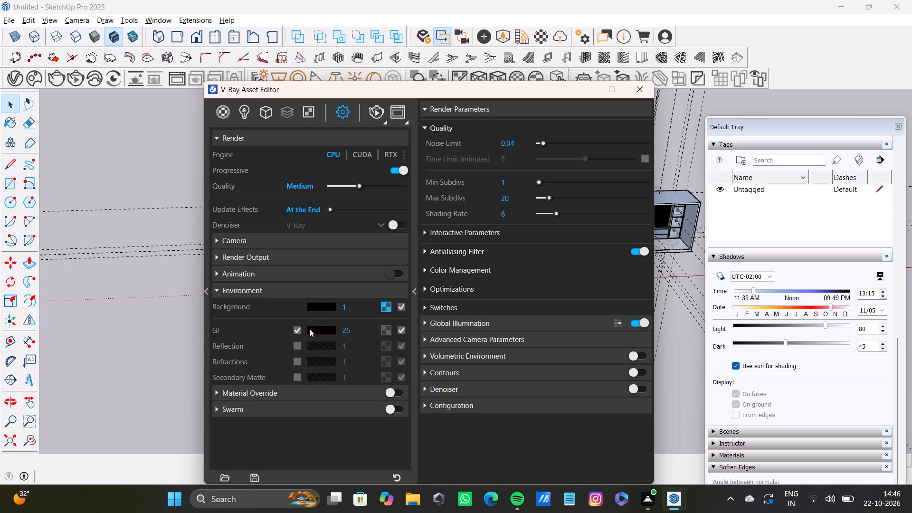
pyautogui.click(310, 329)
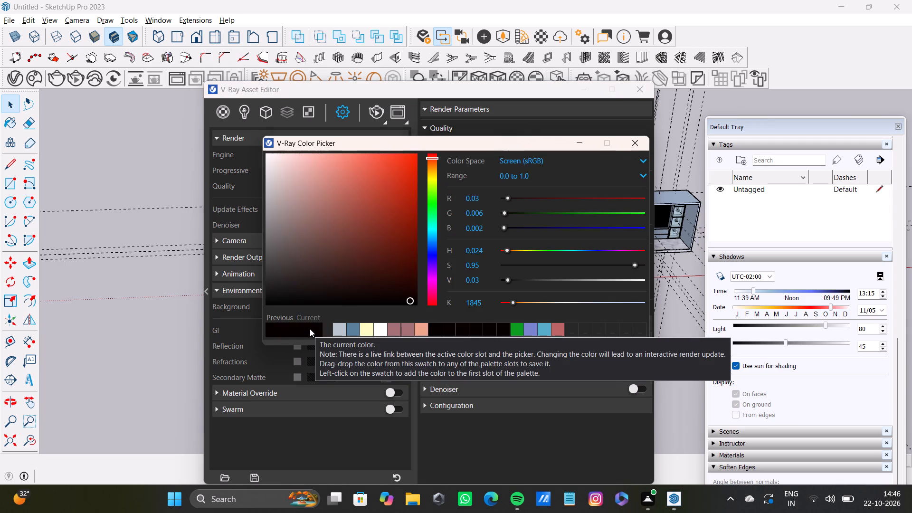
pyautogui.click(270, 159)
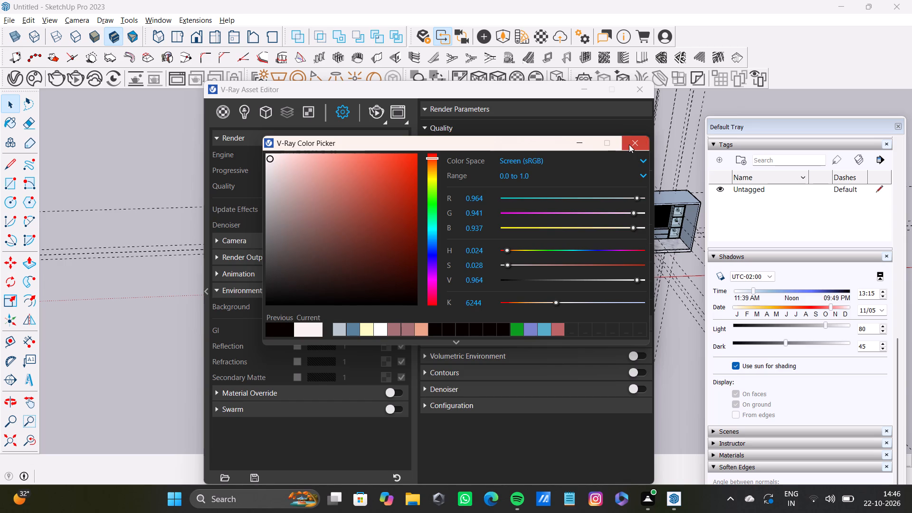
pyautogui.click(630, 144)
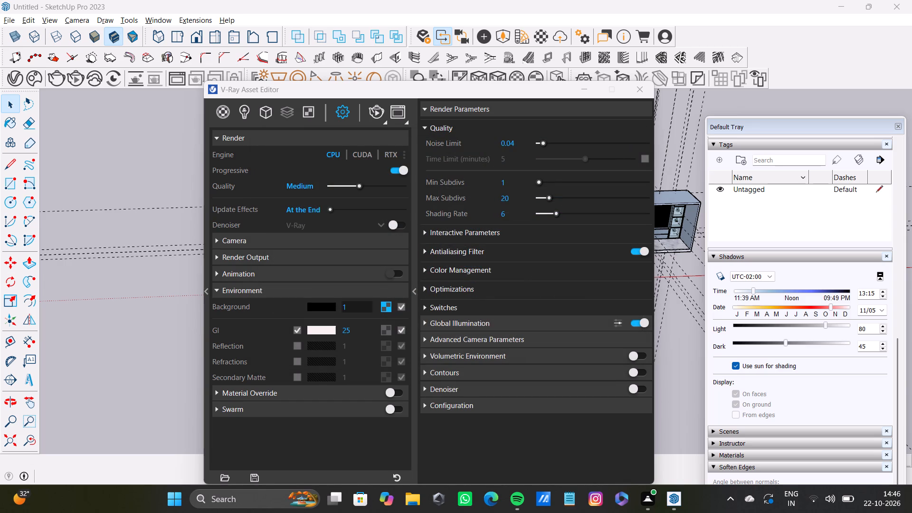
# Set the environment's GI intensity to 1, then disable the GI override.
pyautogui.click(351, 328)
pyautogui.press('BackSpace')
pyautogui.press('BackSpace')
pyautogui.press('BackSpace')
pyautogui.press('1')
pyautogui.press('Return')
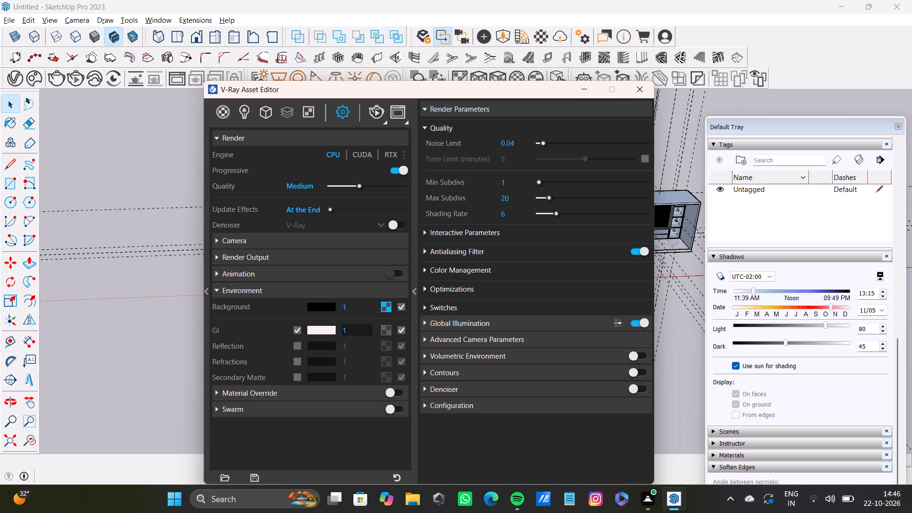
pyautogui.click(300, 330)
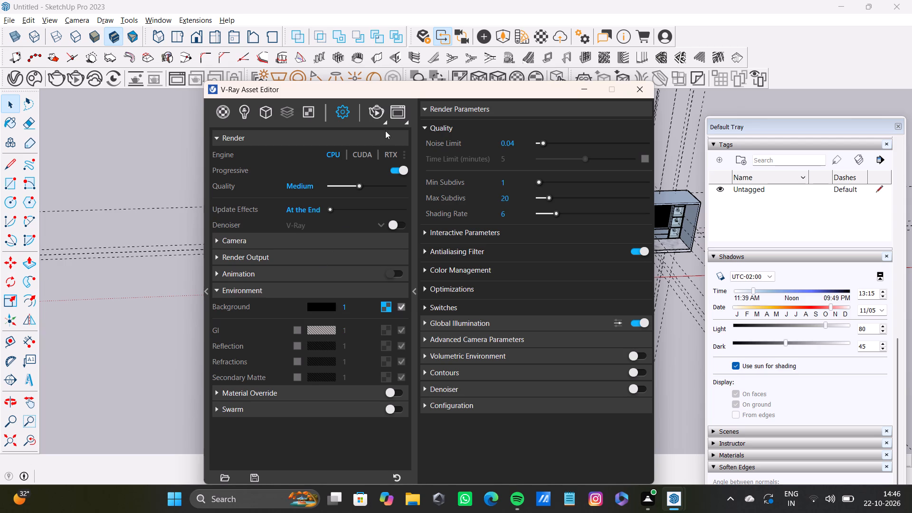
# Run an interactive test render to check the lighting, then close the frame buffer and stop the render.
pyautogui.click(373, 111)
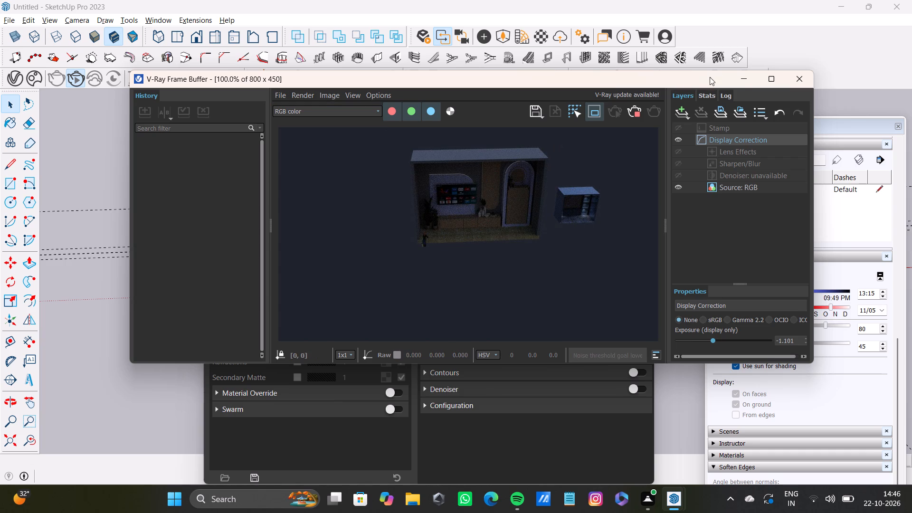
pyautogui.click(799, 75)
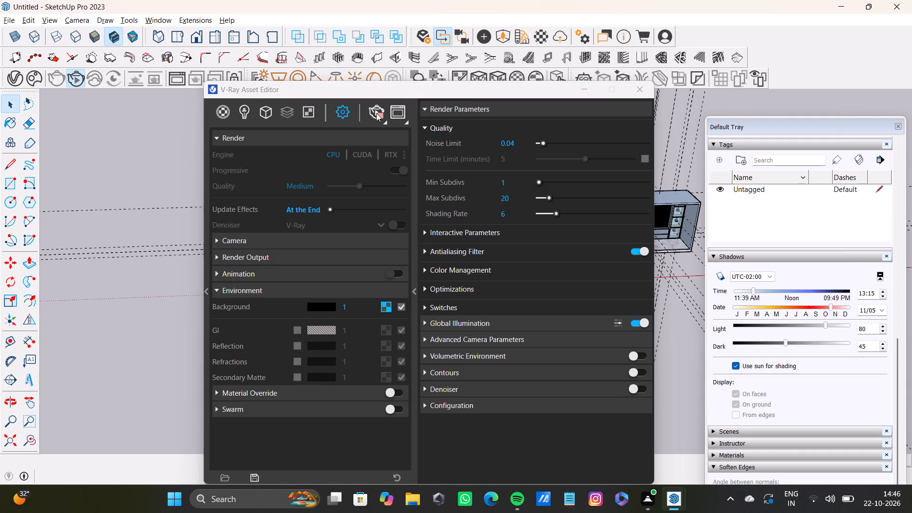
pyautogui.click(376, 113)
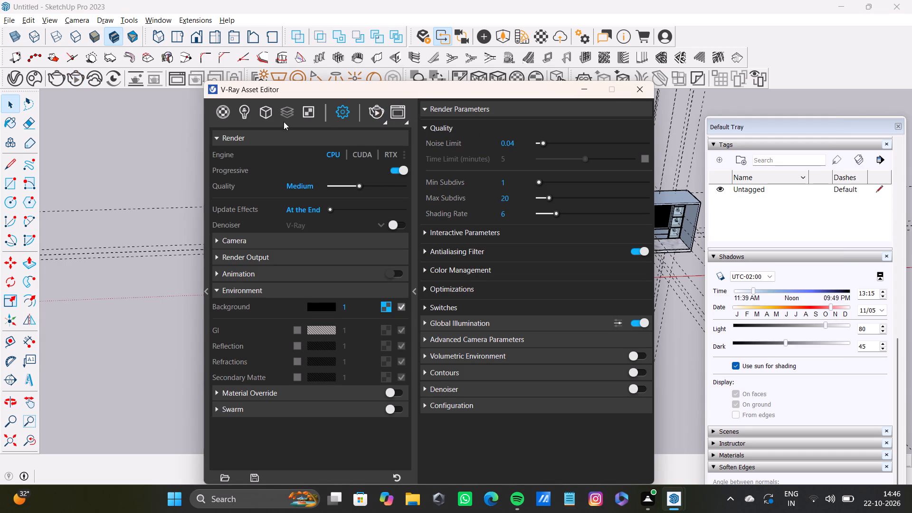
# Set the SunLight's custom orientation horizontal angle to 0.
pyautogui.click(248, 113)
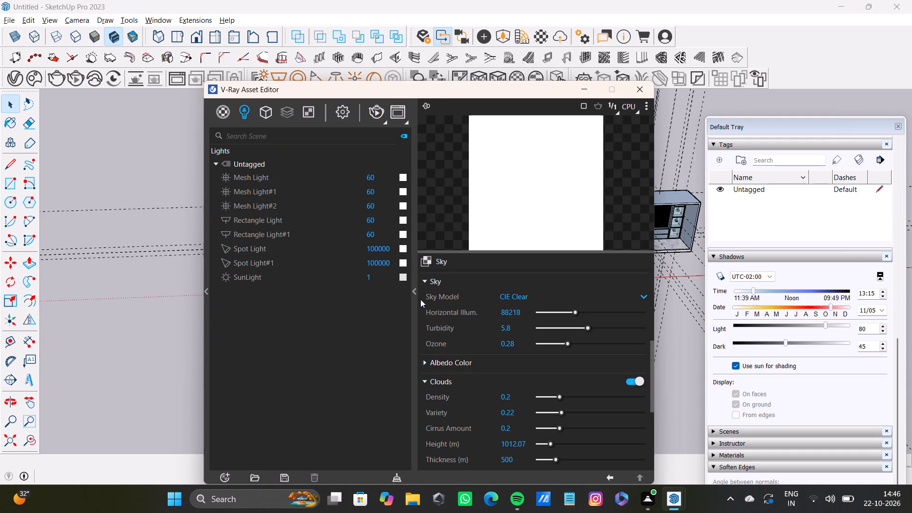
pyautogui.click(223, 183)
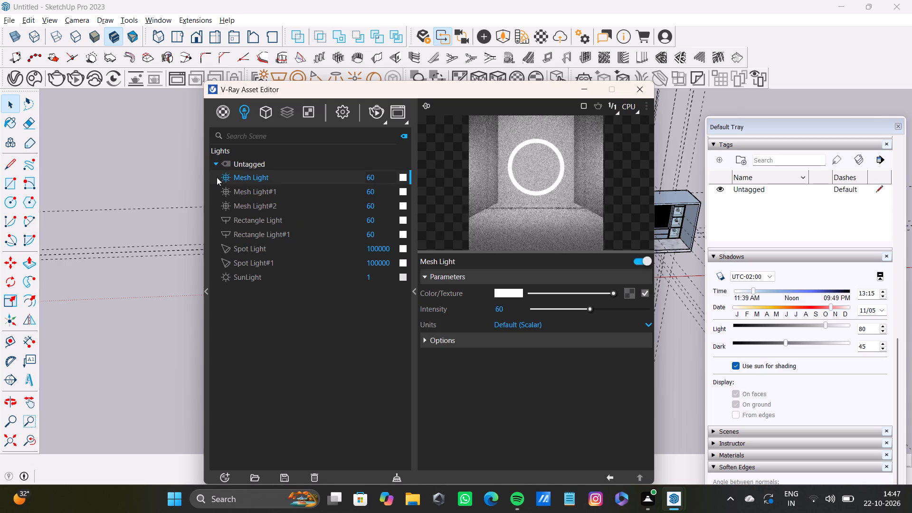
pyautogui.click(217, 177)
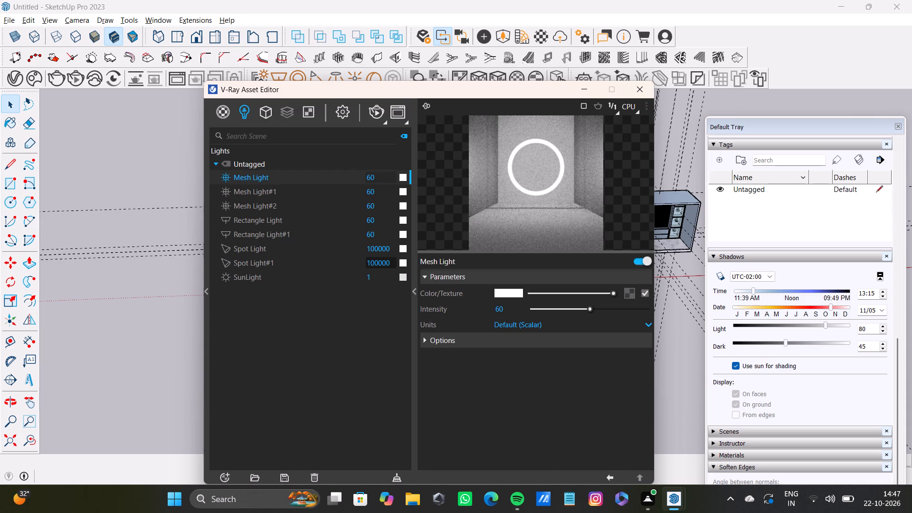
pyautogui.click(377, 276)
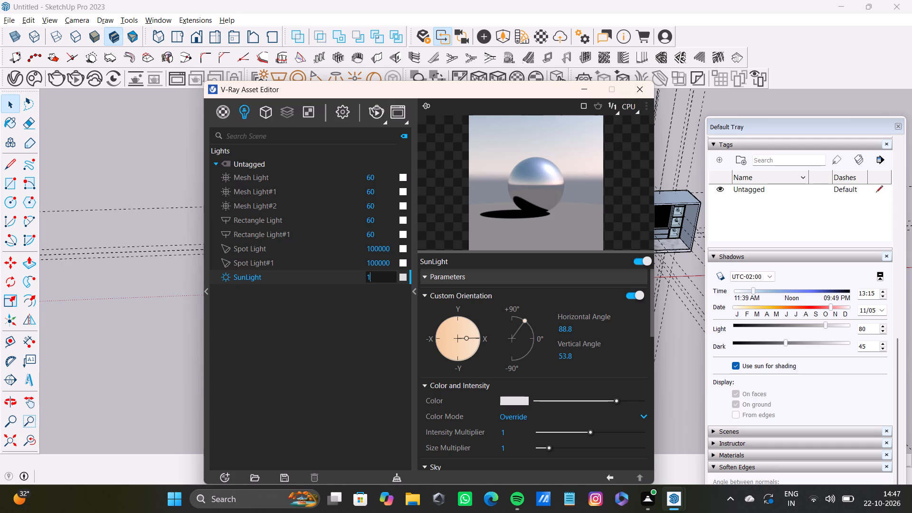
pyautogui.click(574, 328)
pyautogui.press('BackSpace')
pyautogui.press('BackSpace')
pyautogui.press('BackSpace')
pyautogui.press('BackSpace')
pyautogui.press('BackSpace')
pyautogui.press('BackSpace')
pyautogui.press('BackSpace')
pyautogui.press('BackSpace')
pyautogui.press('BackSpace')
pyautogui.press('BackSpace')
pyautogui.press('BackSpace')
pyautogui.press('BackSpace')
pyautogui.press('BackSpace')
pyautogui.press('BackSpace')
pyautogui.press('0')
# Set the SunLight's custom orientation vertical angle to 0.
pyautogui.click(589, 354)
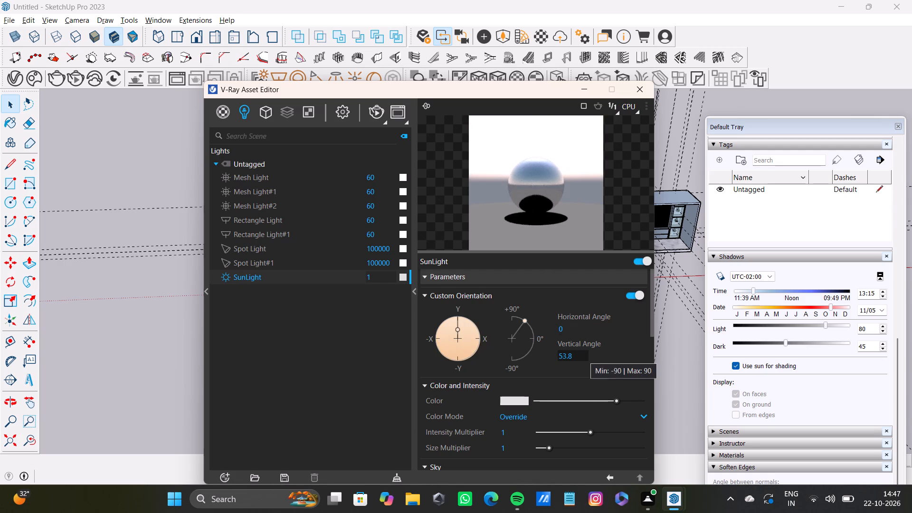
pyautogui.press('BackSpace')
pyautogui.press('BackSpace')
pyautogui.press('BackSpace')
pyautogui.press('BackSpace')
pyautogui.press('BackSpace')
pyautogui.press('BackSpace')
pyautogui.press('BackSpace')
pyautogui.press('BackSpace')
pyautogui.press('BackSpace')
pyautogui.press('BackSpace')
pyautogui.press('BackSpace')
pyautogui.press('BackSpace')
pyautogui.press('BackSpace')
pyautogui.press('BackSpace')
pyautogui.press('BackSpace')
pyautogui.press('0')
pyautogui.press('Return')
pyautogui.press('BackSpace')
pyautogui.press('BackSpace')
pyautogui.press('BackSpace')
pyautogui.click(574, 352)
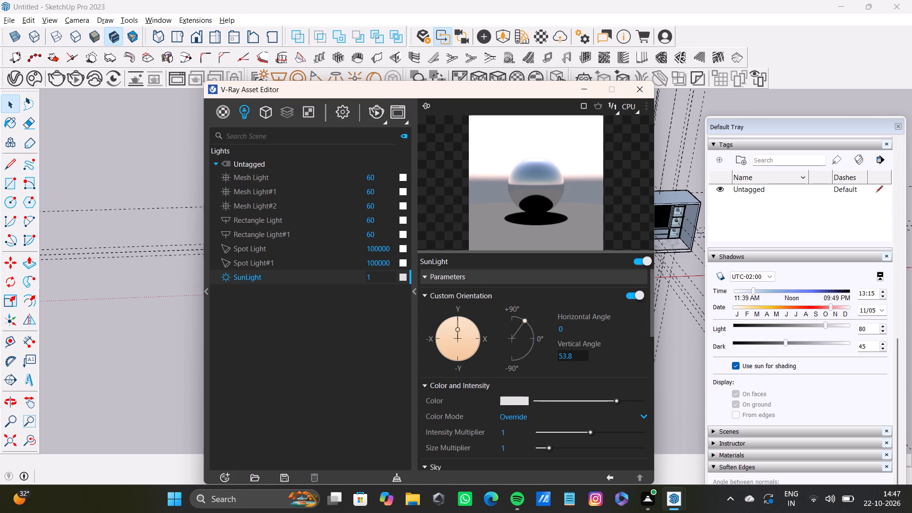
pyautogui.write('\\\\\\')
pyautogui.press('BackSpace')
pyautogui.press('BackSpace')
pyautogui.press('BackSpace')
pyautogui.press('BackSpace')
pyautogui.press('BackSpace')
pyautogui.press('BackSpace')
pyautogui.press('BackSpace')
pyautogui.press('BackSpace')
pyautogui.press('BackSpace')
pyautogui.press('BackSpace')
pyautogui.press('BackSpace')
pyautogui.press('BackSpace')
pyautogui.press('BackSpace')
pyautogui.press('BackSpace')
pyautogui.press('BackSpace')
pyautogui.press('BackSpace')
pyautogui.press('BackSpace')
pyautogui.press('0')
pyautogui.press('Return')
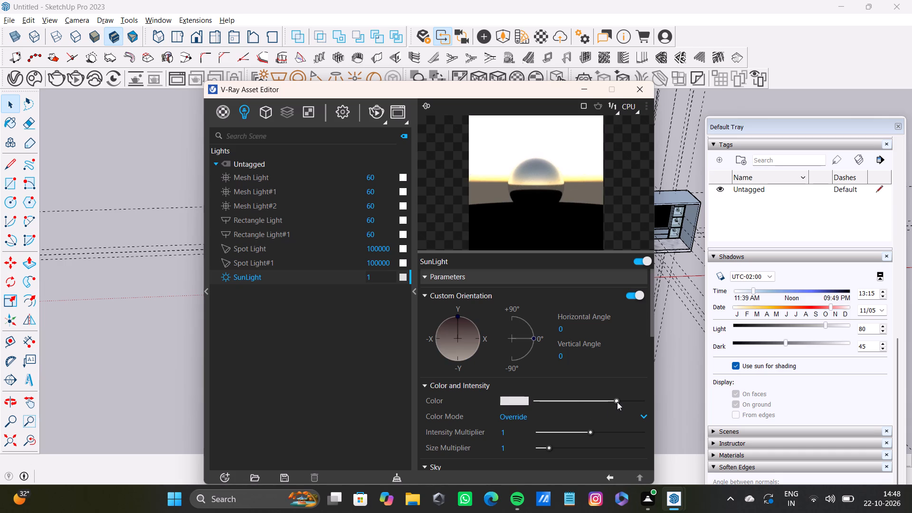
# Brighten the SunLight's colour to full white and set its colour mode to Filter.
pyautogui.moveTo(617, 402); pyautogui.dragTo(655, 395)
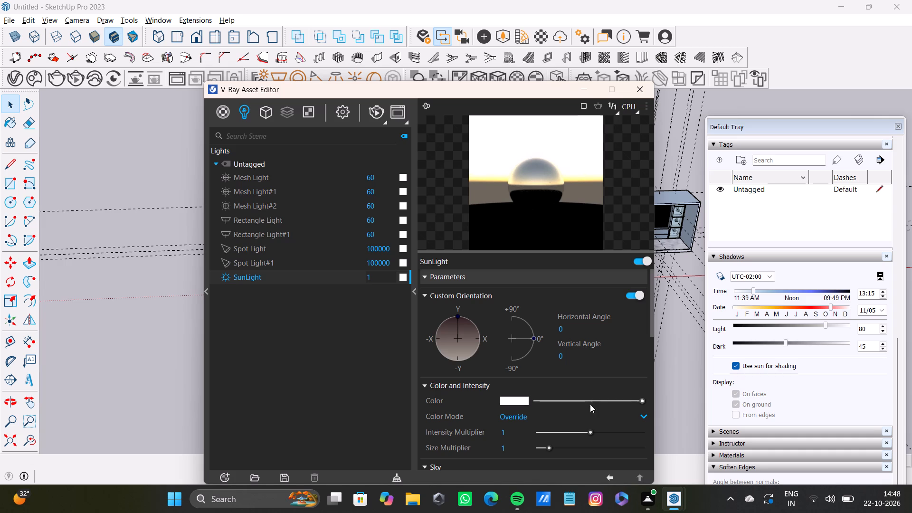
pyautogui.click(644, 415)
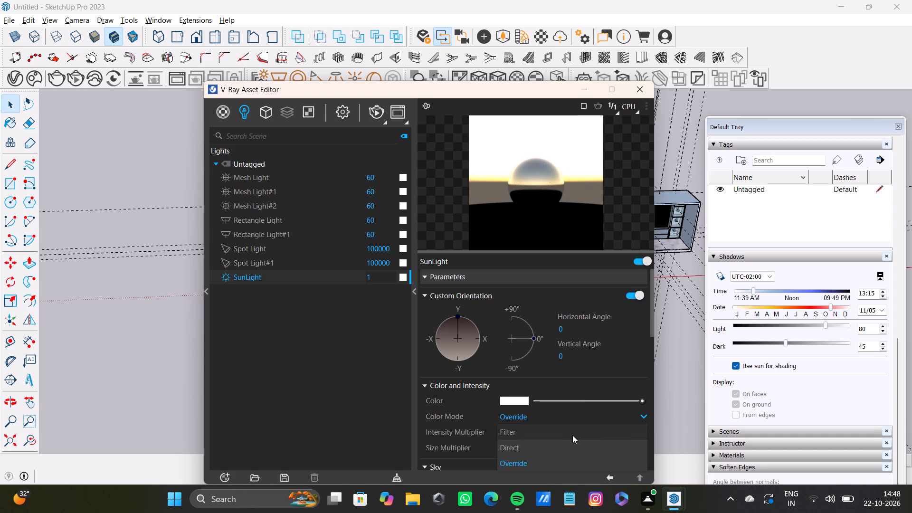
pyautogui.click(572, 435)
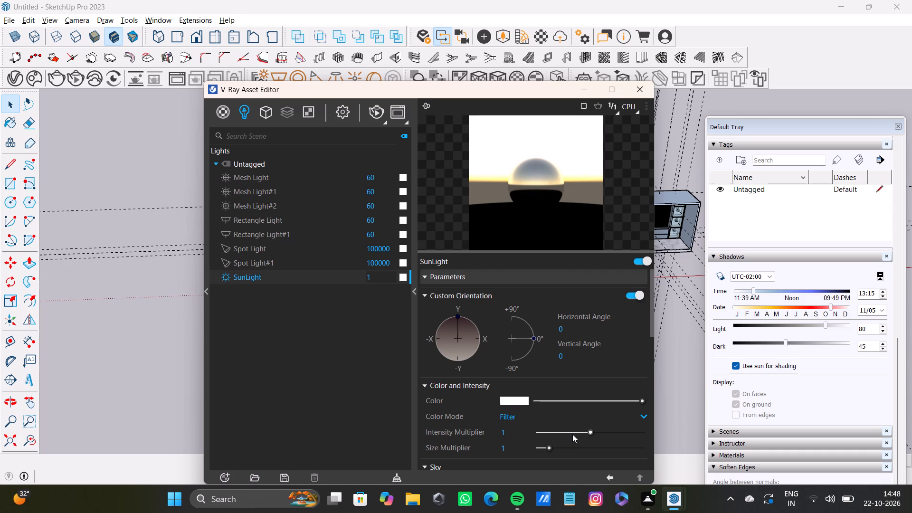
# Change the SunLight's sky model to Hosek et al.
pyautogui.scroll(-2, 569, 412)
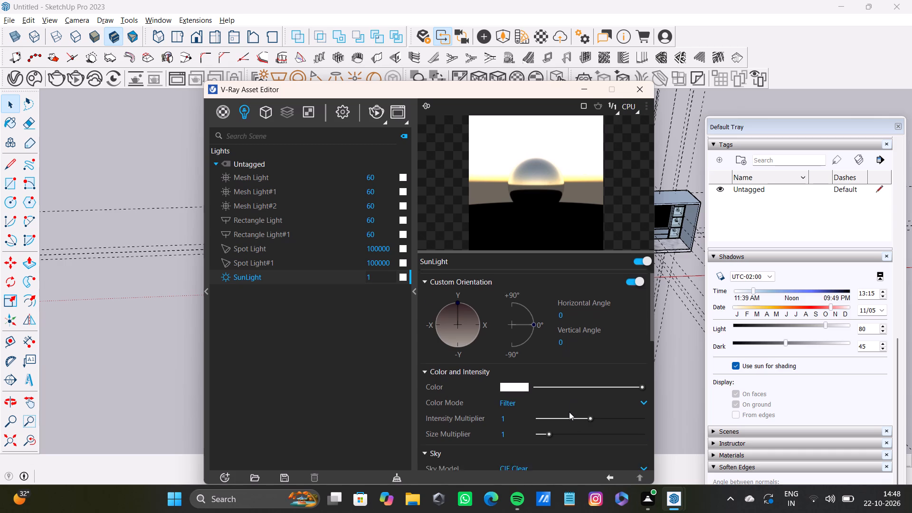
pyautogui.scroll(-3, 569, 412)
pyautogui.scroll(3, 568, 411)
pyautogui.scroll(-1, 568, 411)
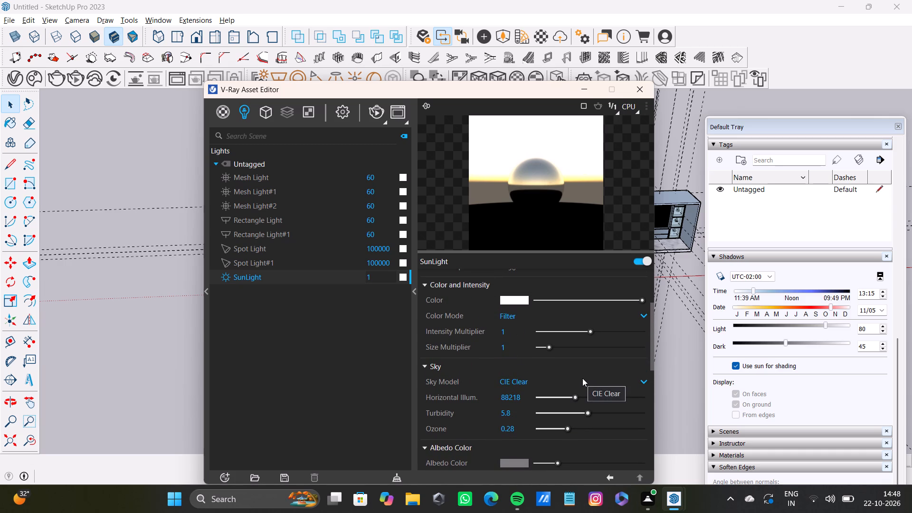
pyautogui.click(645, 381)
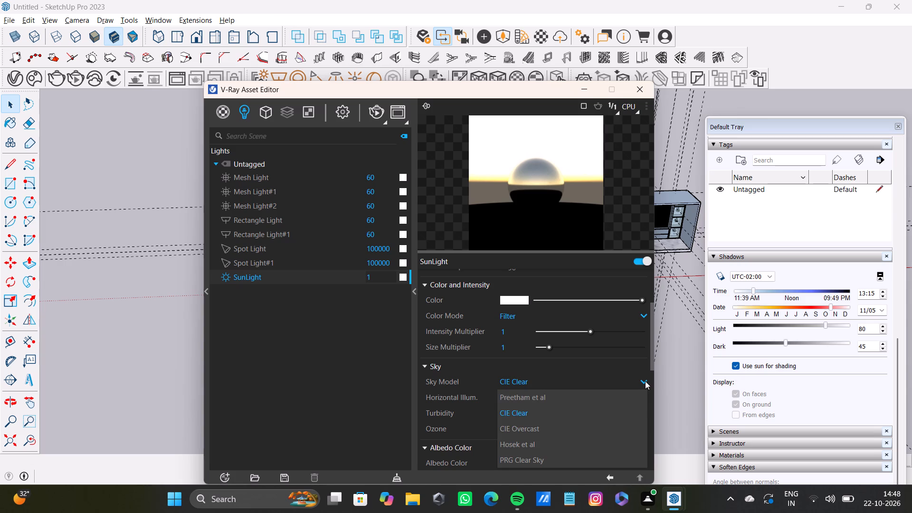
pyautogui.click(565, 447)
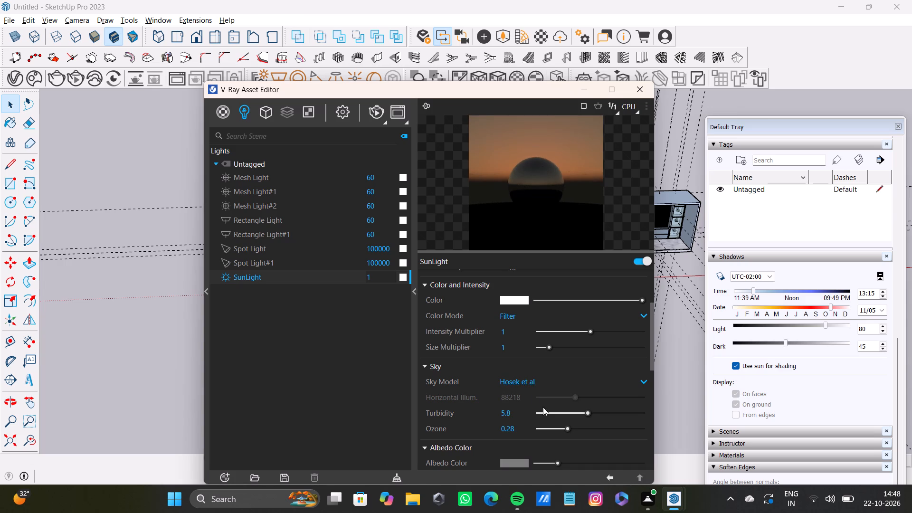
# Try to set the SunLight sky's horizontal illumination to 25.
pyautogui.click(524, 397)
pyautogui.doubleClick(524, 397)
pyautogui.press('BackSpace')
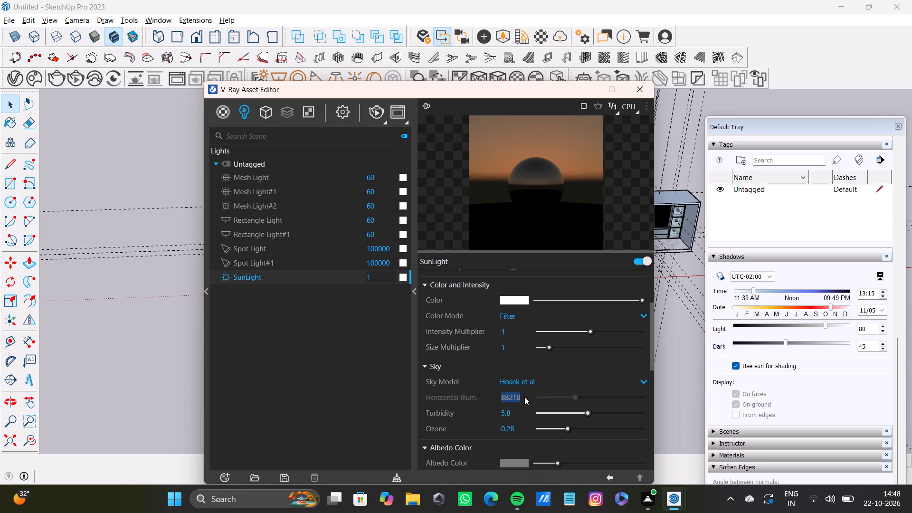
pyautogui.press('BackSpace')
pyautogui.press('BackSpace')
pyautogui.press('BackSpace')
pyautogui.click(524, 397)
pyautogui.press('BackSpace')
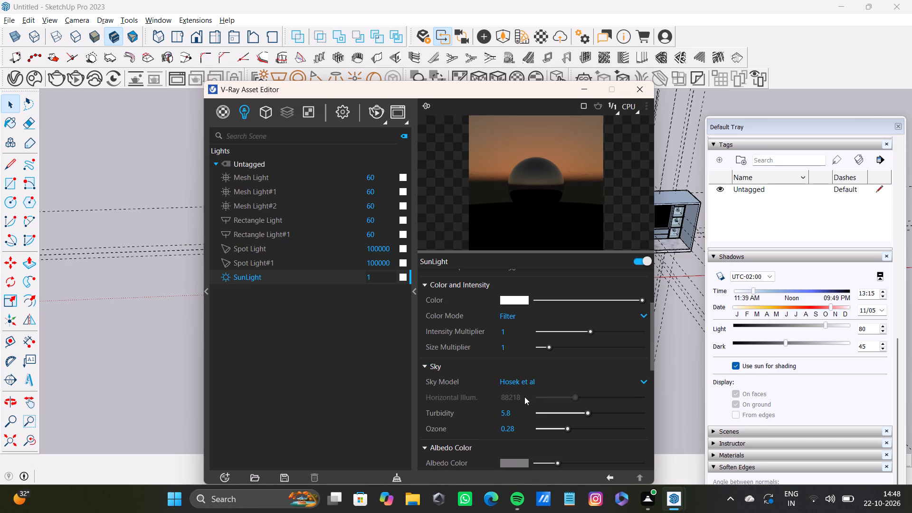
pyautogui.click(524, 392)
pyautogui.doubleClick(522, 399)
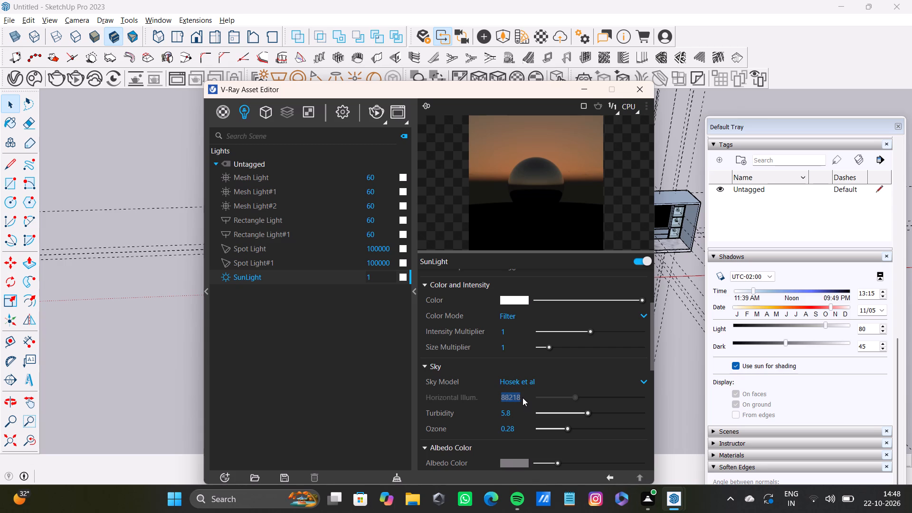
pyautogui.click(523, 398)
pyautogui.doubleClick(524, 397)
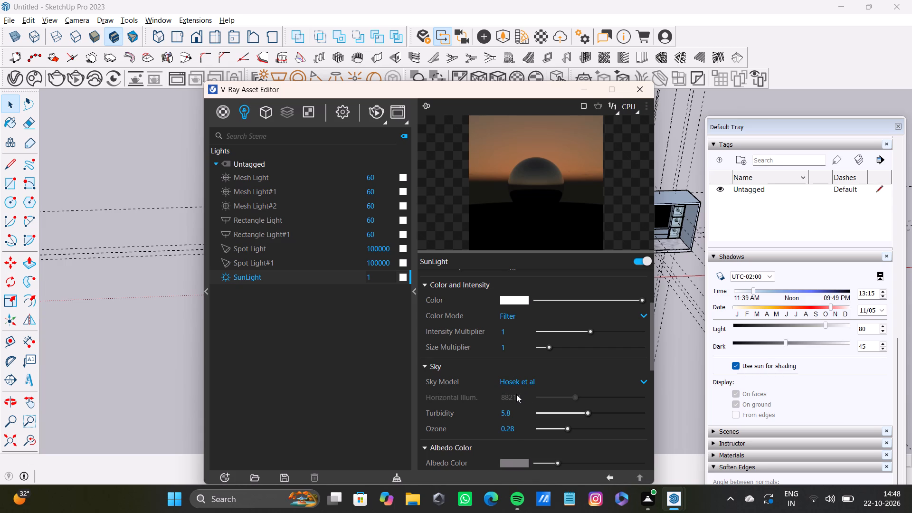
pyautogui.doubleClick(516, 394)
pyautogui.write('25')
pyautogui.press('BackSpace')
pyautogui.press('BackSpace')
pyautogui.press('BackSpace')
# Set the SunLight sky's turbidity to 2.5.
pyautogui.click(514, 415)
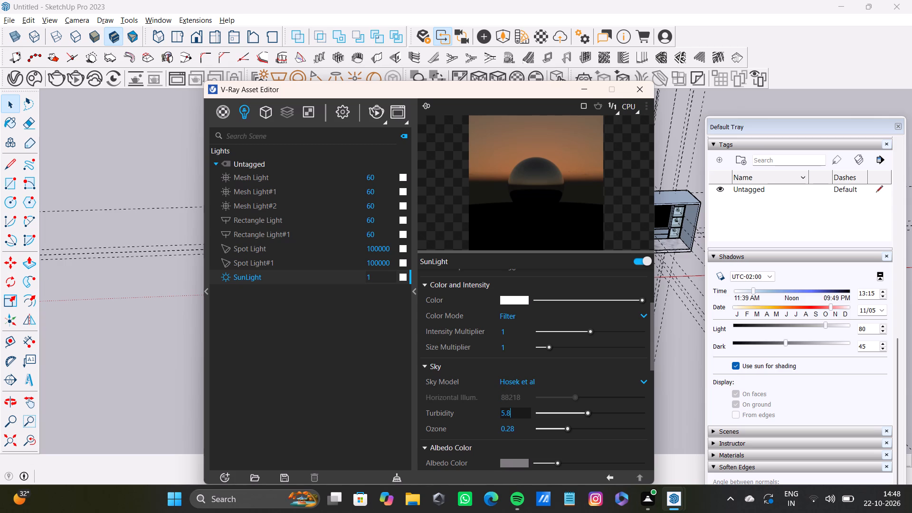
pyautogui.press('BackSpace')
pyautogui.press('BackSpace')
pyautogui.press('BackSpace')
pyautogui.press('BackSpace')
pyautogui.write('5.2')
pyautogui.press('BackSpace')
pyautogui.press('BackSpace')
pyautogui.press('BackSpace')
pyautogui.press('BackSpace')
pyautogui.write('2.5')
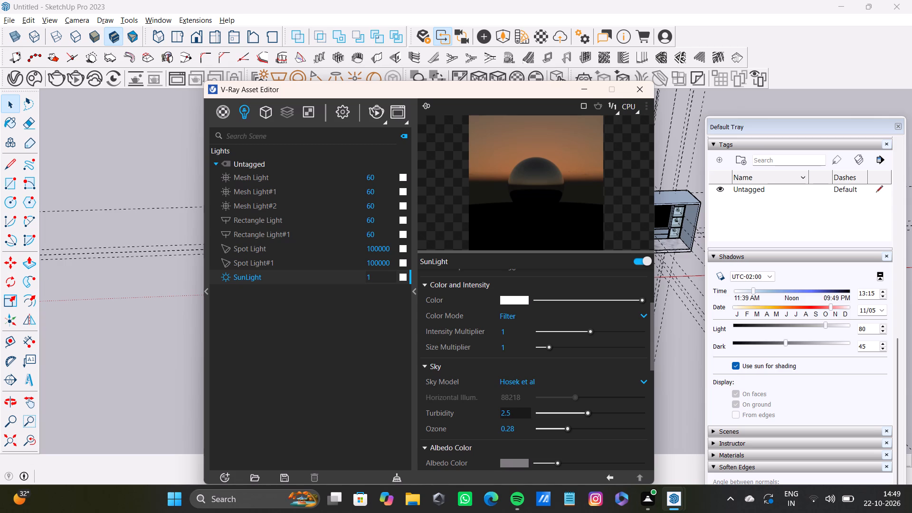
# Set the SunLight sky's ozone value to 0.35.
pyautogui.click(516, 428)
pyautogui.press('BackSpace')
pyautogui.press('BackSpace')
pyautogui.press('BackSpace')
pyautogui.press('BackSpace')
pyautogui.press('BackSpace')
pyautogui.press('BackSpace')
pyautogui.press('BackSpace')
pyautogui.press('BackSpace')
pyautogui.press('BackSpace')
pyautogui.press('BackSpace')
pyautogui.press('BackSpace')
pyautogui.press('BackSpace')
pyautogui.press('BackSpace')
pyautogui.press('BackSpace')
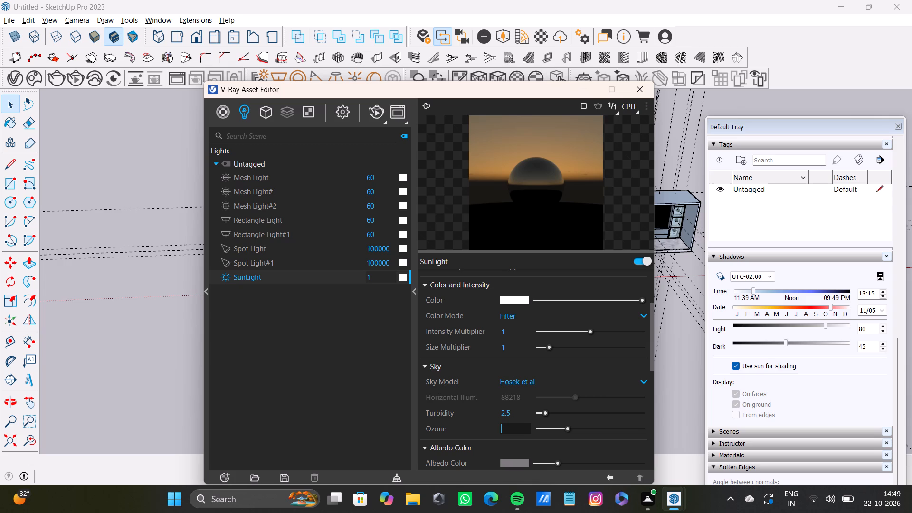
pyautogui.write('0.38')
pyautogui.press('BackSpace')
pyautogui.press('5')
pyautogui.press('Return')
# Set the blend angle in the SunLight's albedo colour settings to 5.73917.
pyautogui.scroll(-2, 506, 460)
pyautogui.scroll(1, 506, 460)
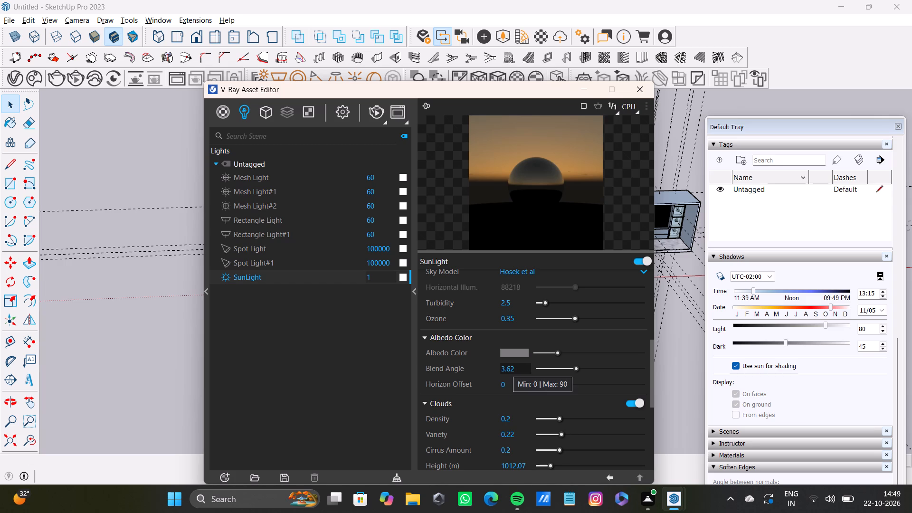
pyautogui.click(523, 370)
pyautogui.press('F12')
pyautogui.press('BackSpace')
pyautogui.press('BackSpace')
pyautogui.press('BackSpace')
pyautogui.press('BackSpace')
pyautogui.press('BackSpace')
pyautogui.press('BackSpace')
pyautogui.press('BackSpace')
pyautogui.press('BackSpace')
pyautogui.press('BackSpace')
pyautogui.press('BackSpace')
pyautogui.press('BackSpace')
pyautogui.press('BackSpace')
pyautogui.write('5.')
pyautogui.press('7')
pyautogui.press('3')
pyautogui.write('917')
pyautogui.click(516, 383)
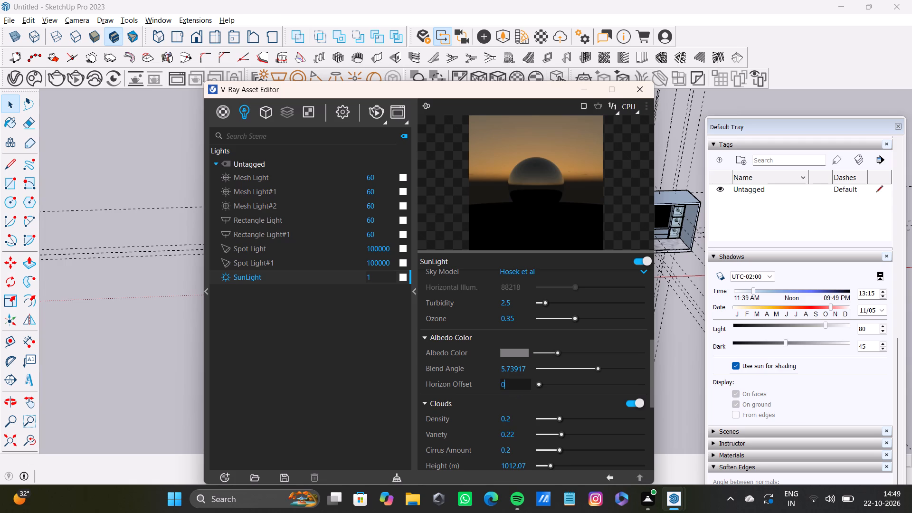
# Set the density of the SunLight's clouds to 0.5.
pyautogui.click(515, 417)
pyautogui.press('BackSpace')
pyautogui.press('BackSpace')
pyautogui.press('BackSpace')
pyautogui.press('BackSpace')
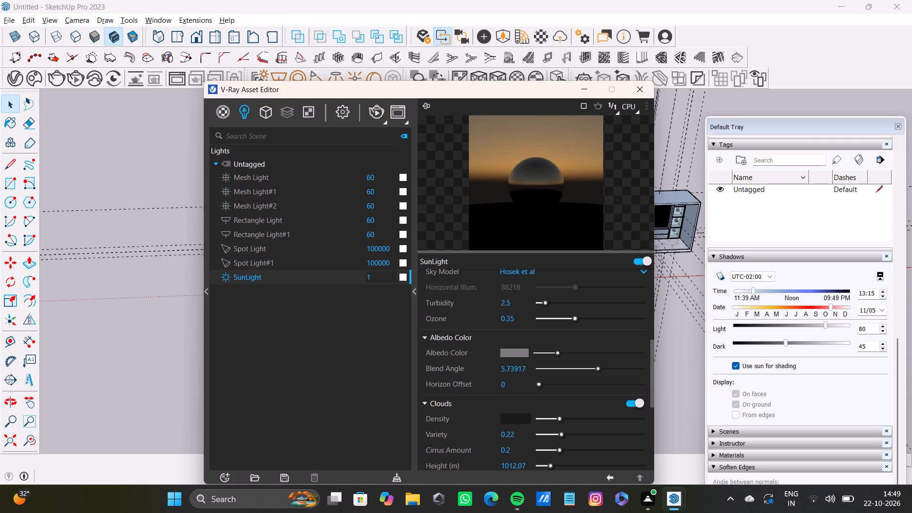
pyautogui.write('0.5')
# Set the variety of the SunLight's clouds to 0.3.
pyautogui.click(517, 433)
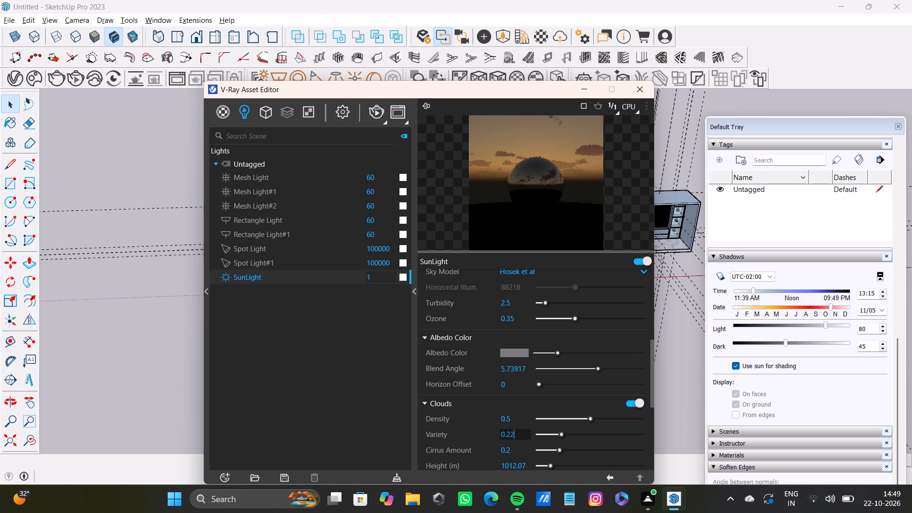
pyautogui.press('\\')
pyautogui.press('\\')
pyautogui.press('\\')
pyautogui.press('\\')
pyautogui.press('\\')
pyautogui.press('\\')
pyautogui.press('\\')
pyautogui.press('\\')
pyautogui.press('\\')
pyautogui.press('\\')
pyautogui.press('\\')
pyautogui.press('\\')
pyautogui.press('\\')
pyautogui.press('\\')
pyautogui.press('\\')
pyautogui.press('\\')
pyautogui.press('BackSpace')
pyautogui.press('BackSpace')
pyautogui.press('BackSpace')
pyautogui.press('BackSpace')
pyautogui.press('BackSpace')
pyautogui.press('BackSpace')
pyautogui.press('BackSpace')
pyautogui.press('BackSpace')
pyautogui.press('BackSpace')
pyautogui.press('BackSpace')
pyautogui.press('BackSpace')
pyautogui.press('BackSpace')
pyautogui.press('BackSpace')
pyautogui.press('BackSpace')
pyautogui.press('BackSpace')
pyautogui.press('BackSpace')
pyautogui.press('BackSpace')
pyautogui.press('BackSpace')
pyautogui.press('BackSpace')
pyautogui.press('BackSpace')
pyautogui.write('0.3')
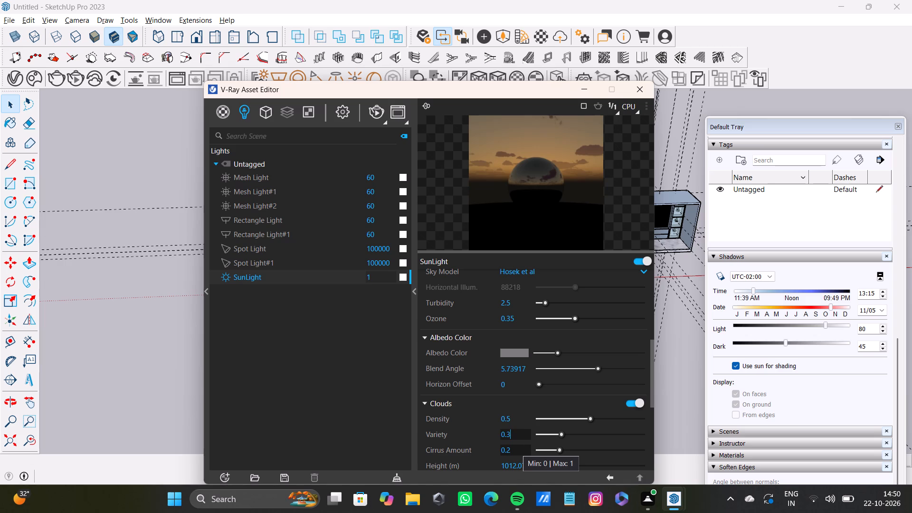
# Set the height of the SunLight's clouds to 1000 m.
pyautogui.scroll(-3, 517, 450)
pyautogui.scroll(1, 517, 450)
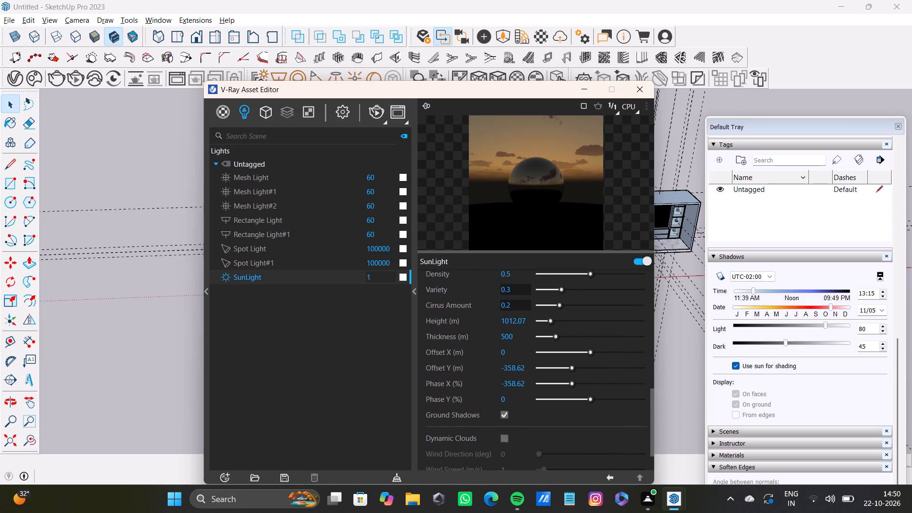
pyautogui.click(524, 322)
pyautogui.press('BackSpace')
pyautogui.press('BackSpace')
pyautogui.press('BackSpace')
pyautogui.press('BackSpace')
pyautogui.press('BackSpace')
pyautogui.press('BackSpace')
pyautogui.press('BackSpace')
pyautogui.press('BackSpace')
pyautogui.press('BackSpace')
pyautogui.press('BackSpace')
pyautogui.press('BackSpace')
pyautogui.press('BackSpace')
pyautogui.press('BackSpace')
pyautogui.press('BackSpace')
pyautogui.press('BackSpace')
pyautogui.write('1000')
# Set the Y offset of the SunLight's clouds to 0 m.
pyautogui.click(527, 369)
pyautogui.press('BackSpace')
pyautogui.press('BackSpace')
pyautogui.press('BackSpace')
pyautogui.press('BackSpace')
pyautogui.press('BackSpace')
pyautogui.press('BackSpace')
pyautogui.press('BackSpace')
pyautogui.press('BackSpace')
pyautogui.press('BackSpace')
pyautogui.press('BackSpace')
pyautogui.press('BackSpace')
pyautogui.press('BackSpace')
pyautogui.press('BackSpace')
pyautogui.press('BackSpace')
pyautogui.press('BackSpace')
pyautogui.press('BackSpace')
pyautogui.press('BackSpace')
pyautogui.press('0')
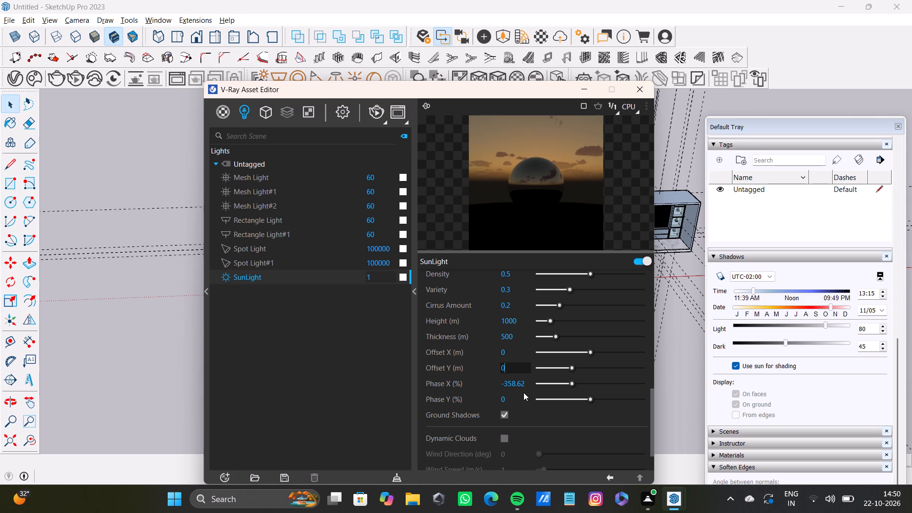
# Set the X phase of the SunLight's clouds to 0%.
pyautogui.click(528, 384)
pyautogui.press('\\')
pyautogui.press('\\')
pyautogui.press('\\')
pyautogui.press('\\')
pyautogui.press('\\')
pyautogui.press('\\')
pyautogui.press('\\')
pyautogui.press('\\')
pyautogui.press('\\')
pyautogui.press('\\')
pyautogui.press('\\')
pyautogui.press('\\')
pyautogui.press('\\')
pyautogui.press('\\')
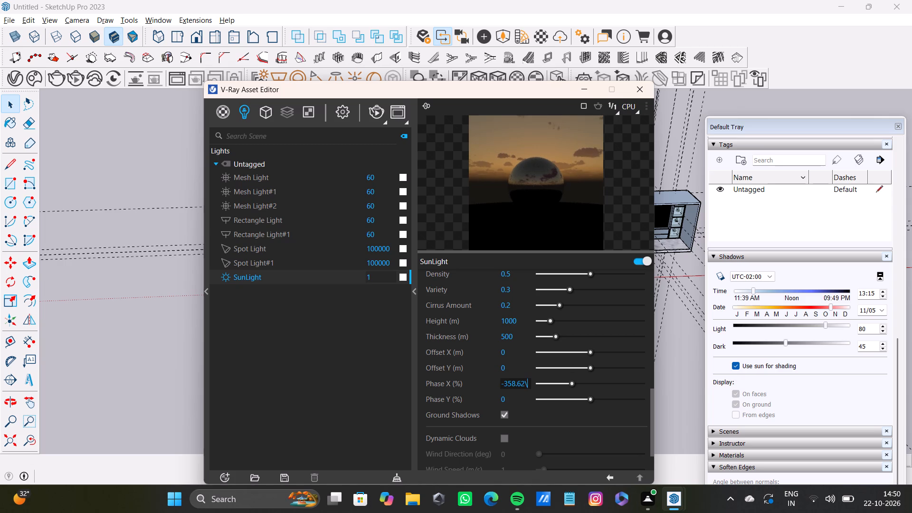
pyautogui.press('BackSpace')
pyautogui.press('BackSpace')
pyautogui.press('BackSpace')
pyautogui.press('BackSpace')
pyautogui.press('BackSpace')
pyautogui.press('BackSpace')
pyautogui.press('BackSpace')
pyautogui.press('BackSpace')
pyautogui.press('BackSpace')
pyautogui.press('BackSpace')
pyautogui.press('BackSpace')
pyautogui.press('BackSpace')
pyautogui.press('BackSpace')
pyautogui.press('BackSpace')
pyautogui.press('BackSpace')
pyautogui.press('BackSpace')
pyautogui.press('BackSpace')
pyautogui.press('BackSpace')
pyautogui.press('BackSpace')
pyautogui.press('BackSpace')
pyautogui.press('0')
pyautogui.press('Return')
# Disable ground shadows for the SunLight's clouds.
pyautogui.click(504, 411)
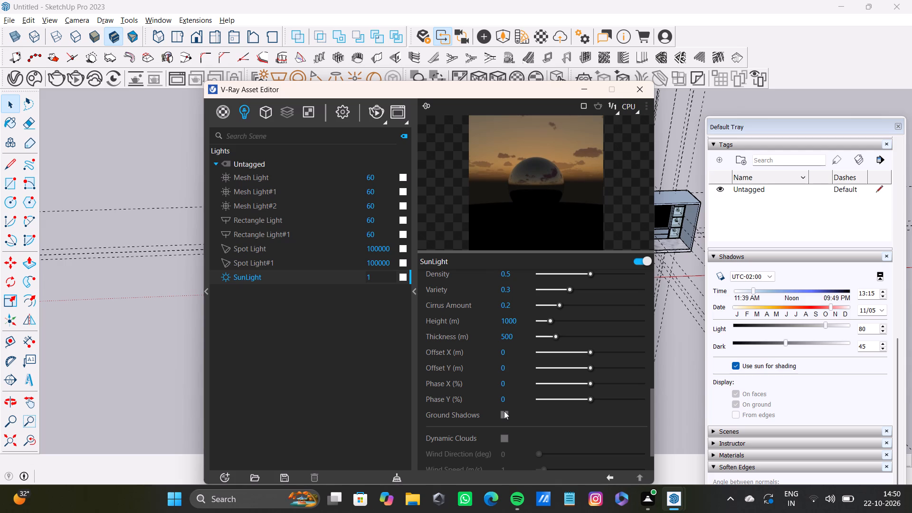
# Switch off the SunLight and expand its Options section to review the shadow and caustic photon settings.
pyautogui.click(636, 264)
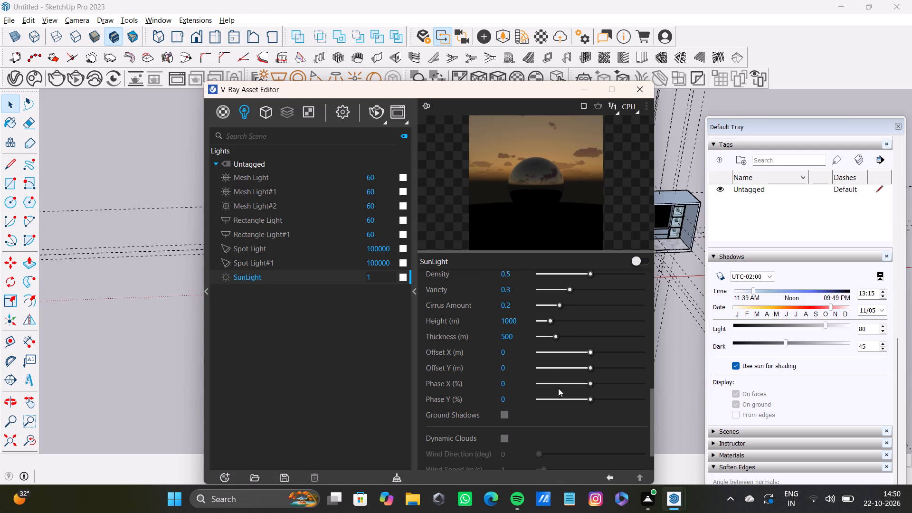
pyautogui.scroll(-4, 555, 408)
pyautogui.scroll(1, 555, 408)
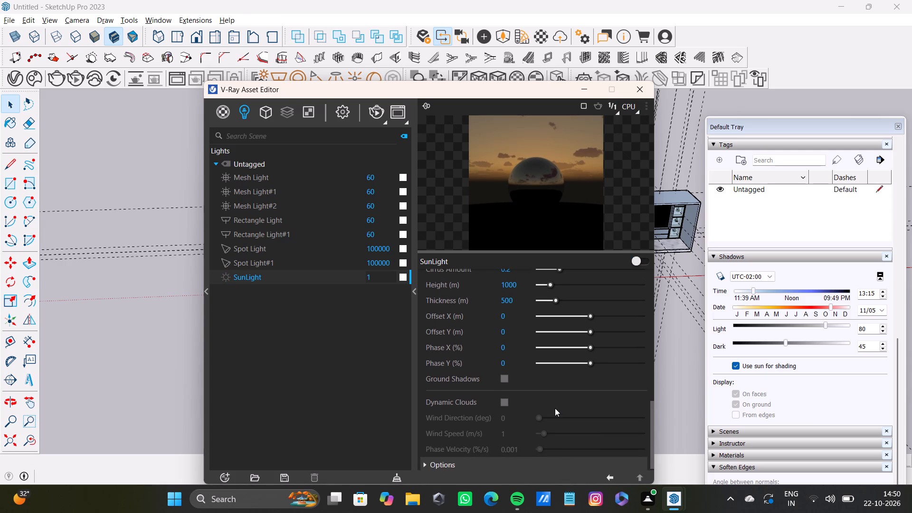
pyautogui.scroll(-5, 555, 408)
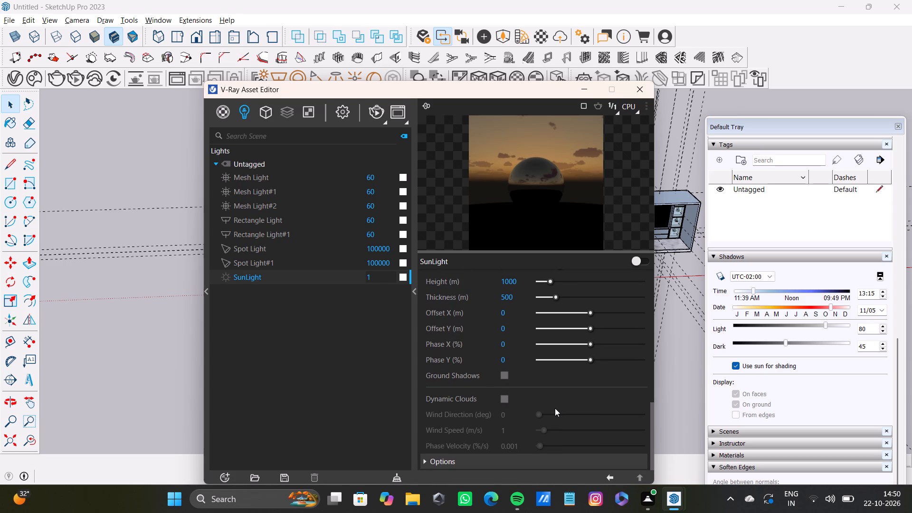
pyautogui.click(549, 458)
pyautogui.scroll(-5, 549, 458)
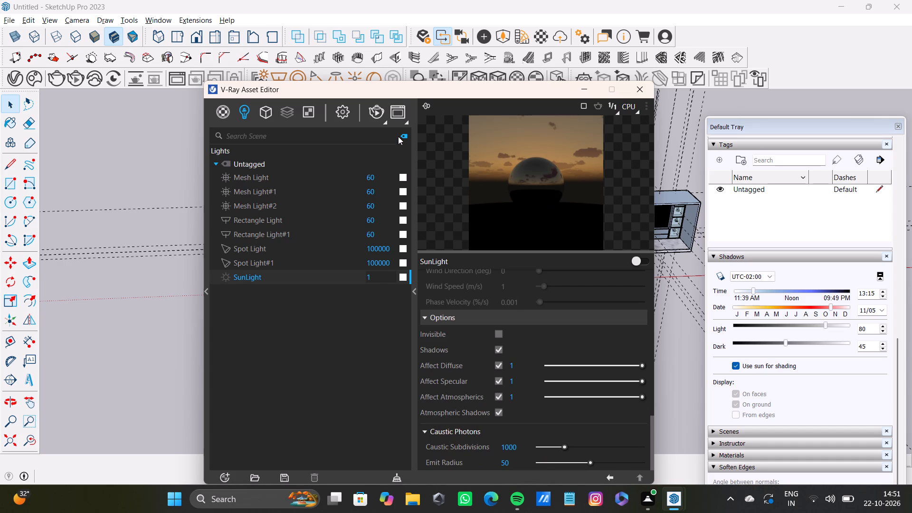
# Run an interactive test render with the SunLight off, stop it and close the frame buffer.
pyautogui.click(375, 112)
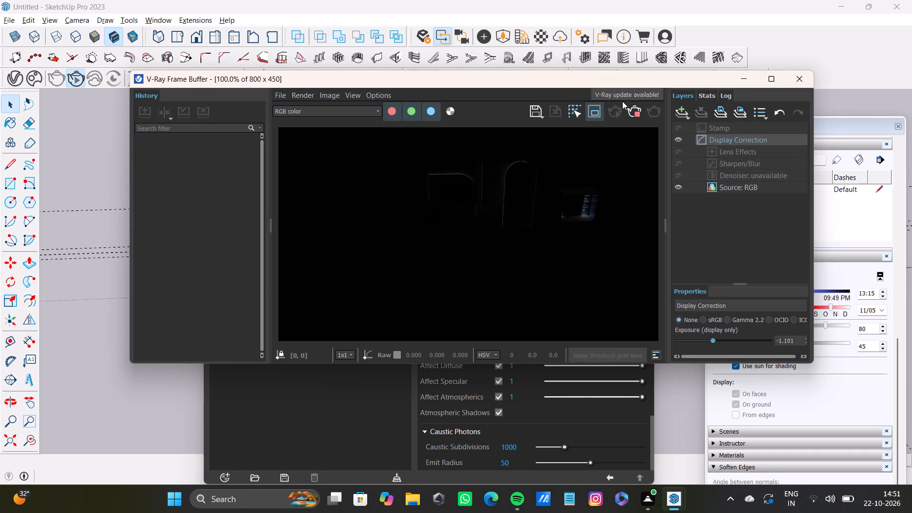
pyautogui.click(633, 109)
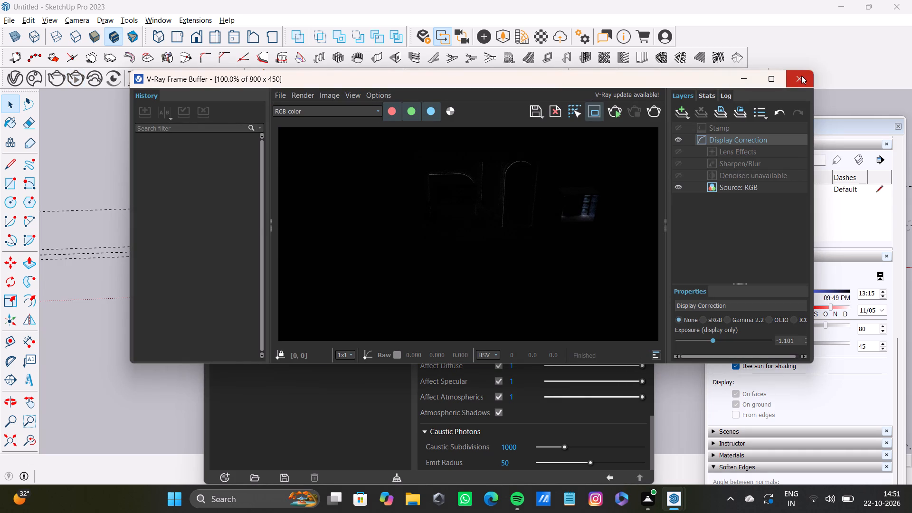
pyautogui.click(801, 76)
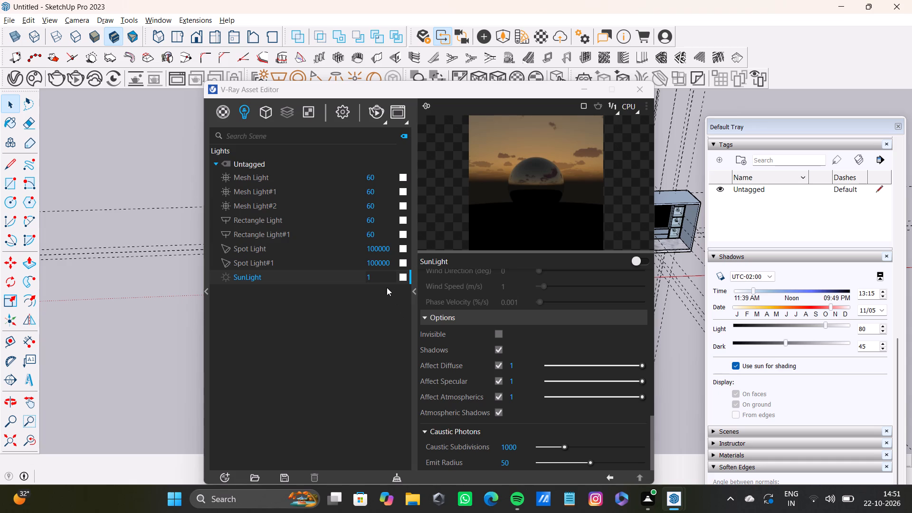
# Set the SunLight's intensity to 5.
pyautogui.click(385, 273)
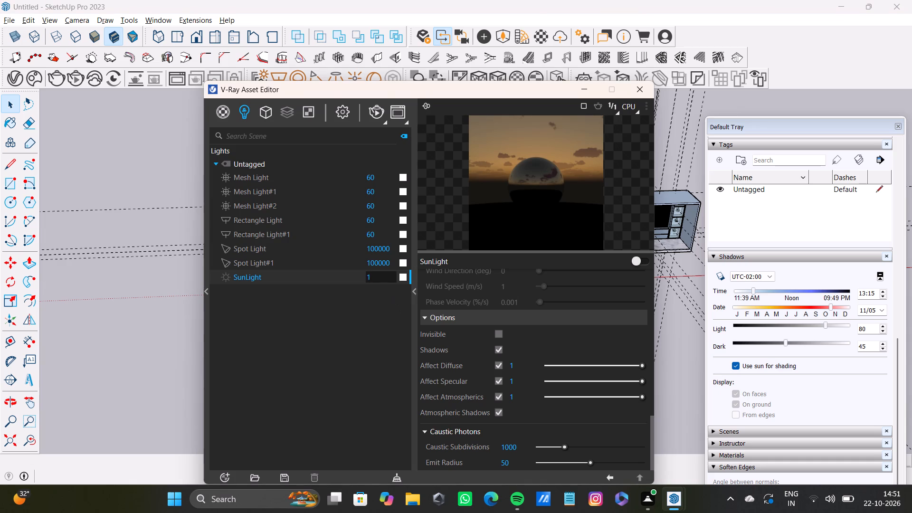
pyautogui.press('BackSpace')
pyautogui.press('5')
pyautogui.press('Return')
# Run an interactive test render with the new SunLight intensity, stop it and close the frame buffer.
pyautogui.click(377, 112)
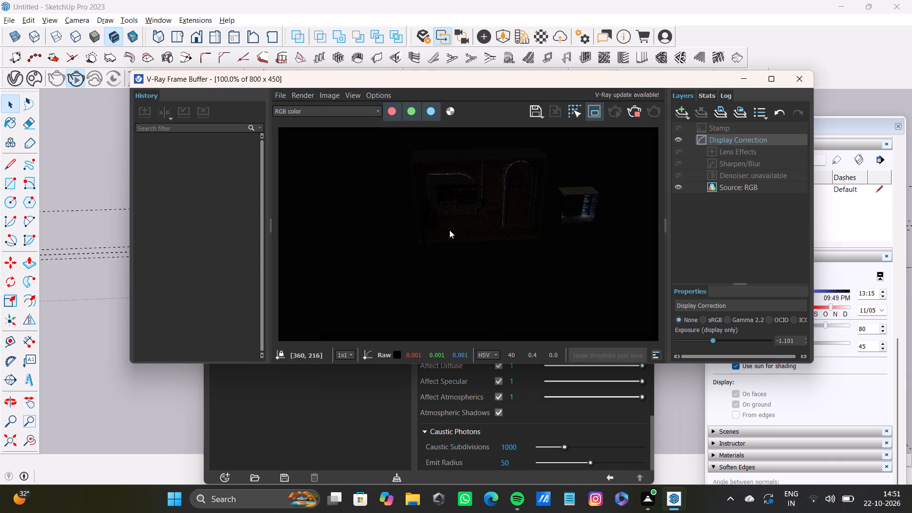
pyautogui.keyDown('ctrl'); pyautogui.scroll(-2, 449, 230); pyautogui.keyUp('ctrl')
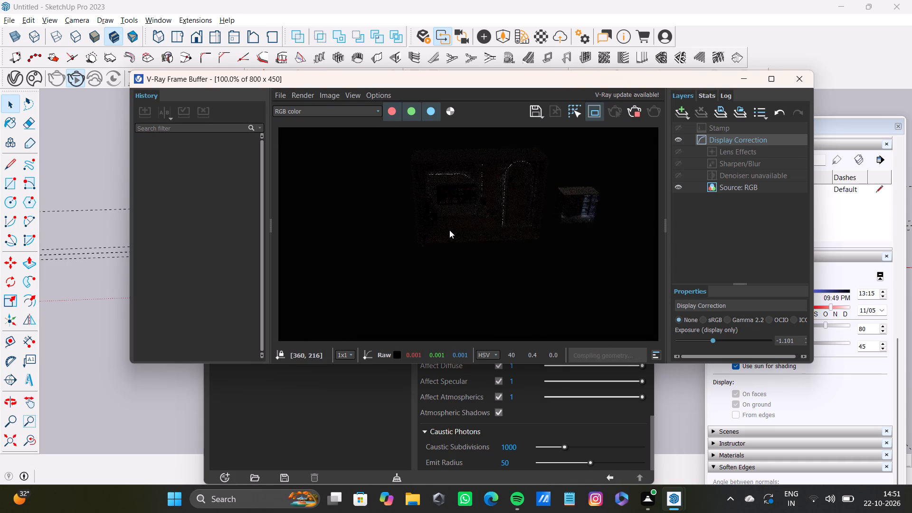
pyautogui.click(629, 113)
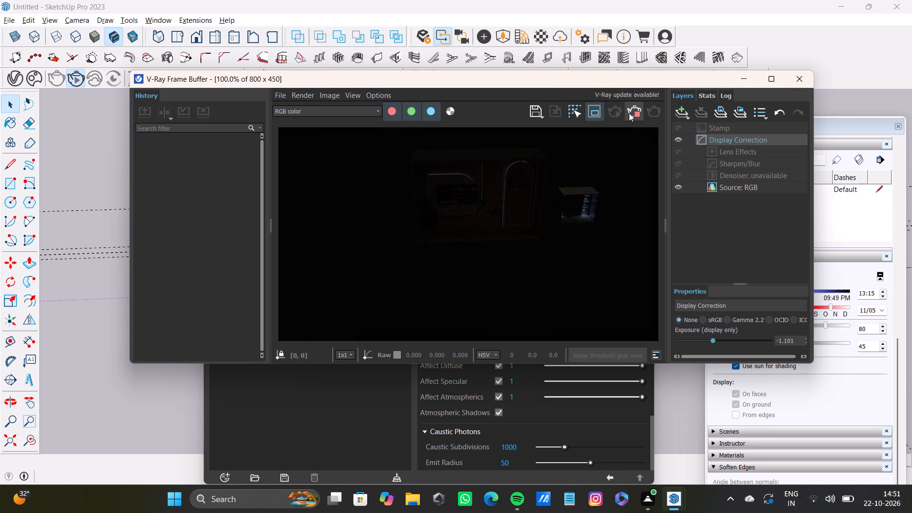
pyautogui.click(800, 77)
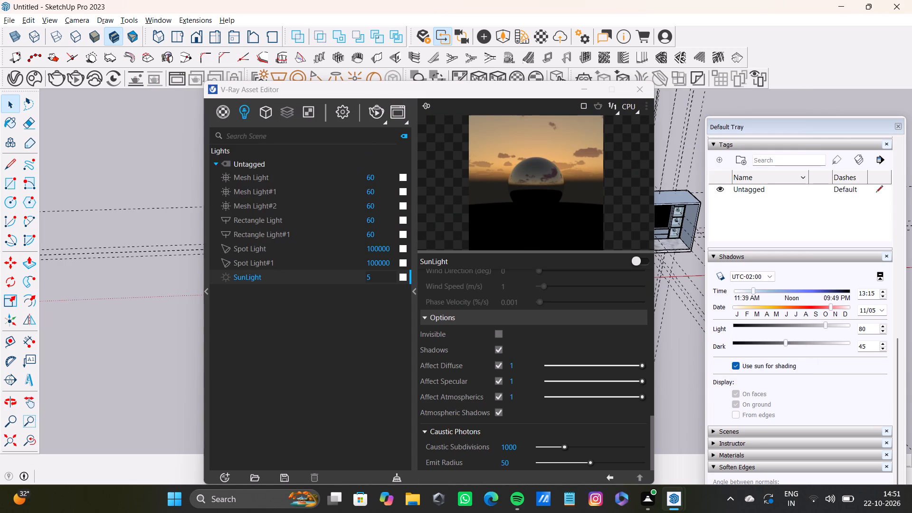
# Repeat the interactive test render with the same settings, stop it and close the frame buffer.
pyautogui.click(374, 108)
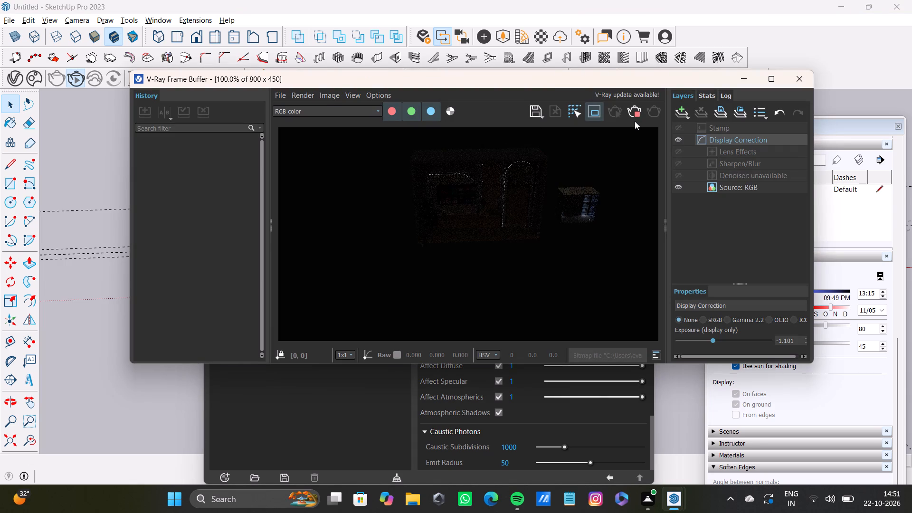
pyautogui.click(635, 121)
pyautogui.click(635, 113)
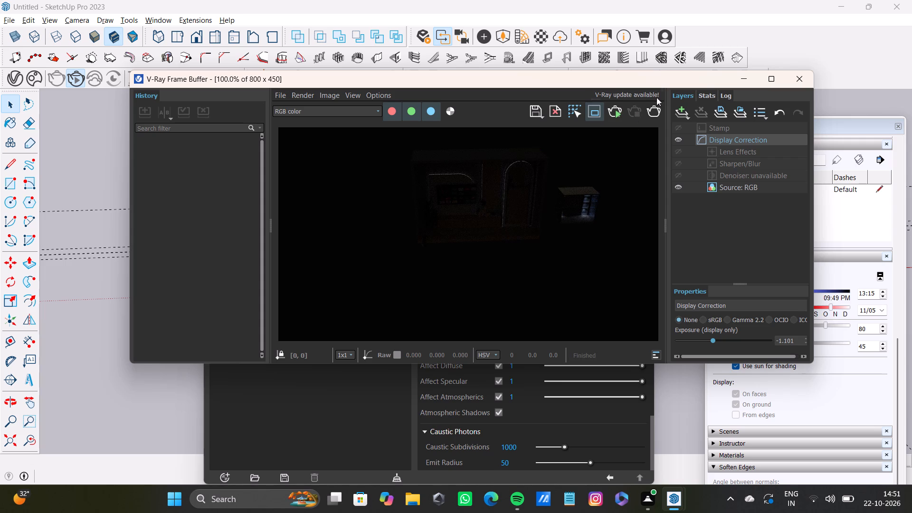
pyautogui.click(793, 80)
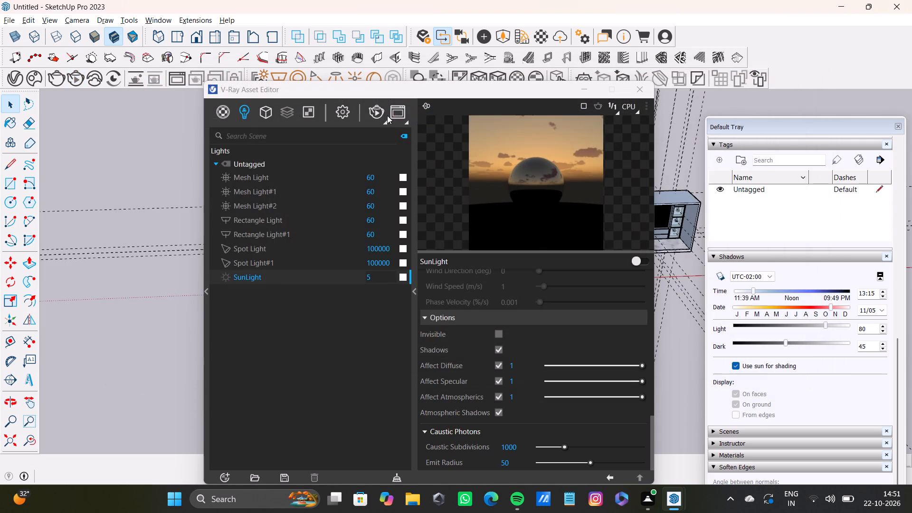
# Enable the V-Ray denoiser in the render settings.
pyautogui.click(345, 109)
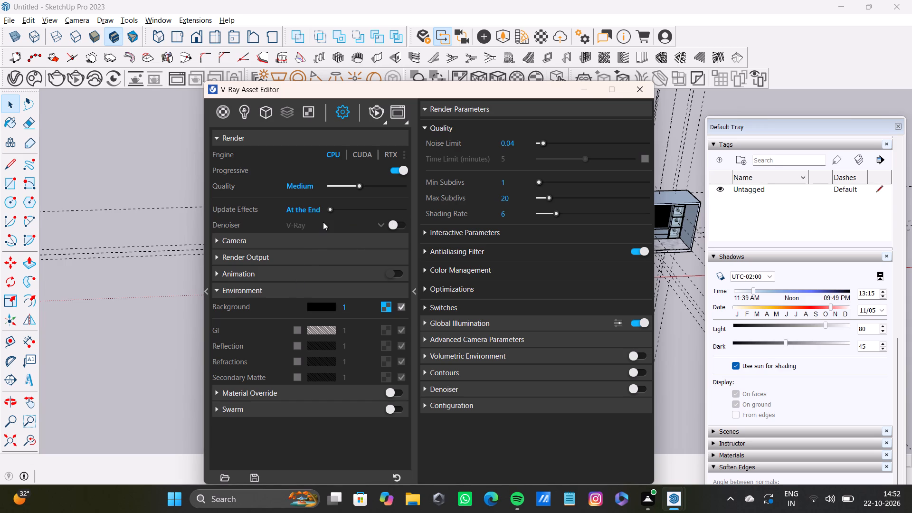
pyautogui.click(405, 224)
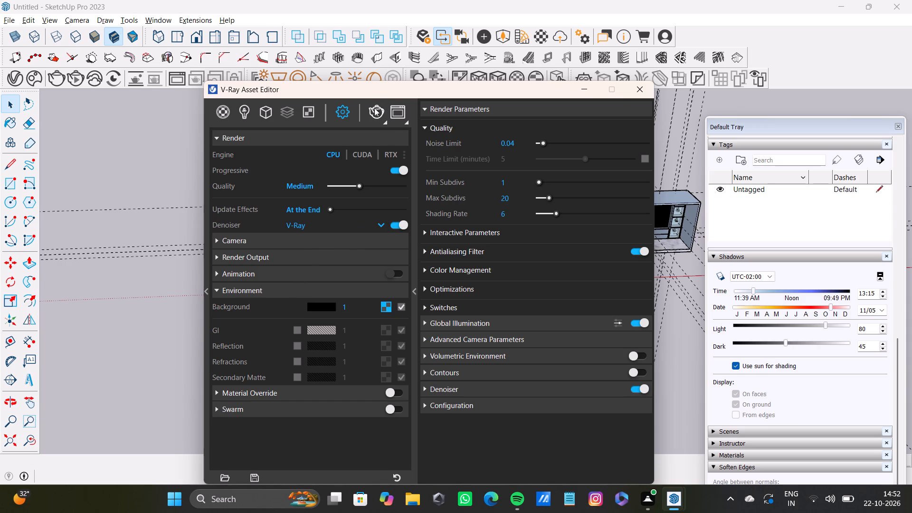
# Run an interactive test render with the denoiser enabled, stop it and close the frame buffer.
pyautogui.click(369, 120)
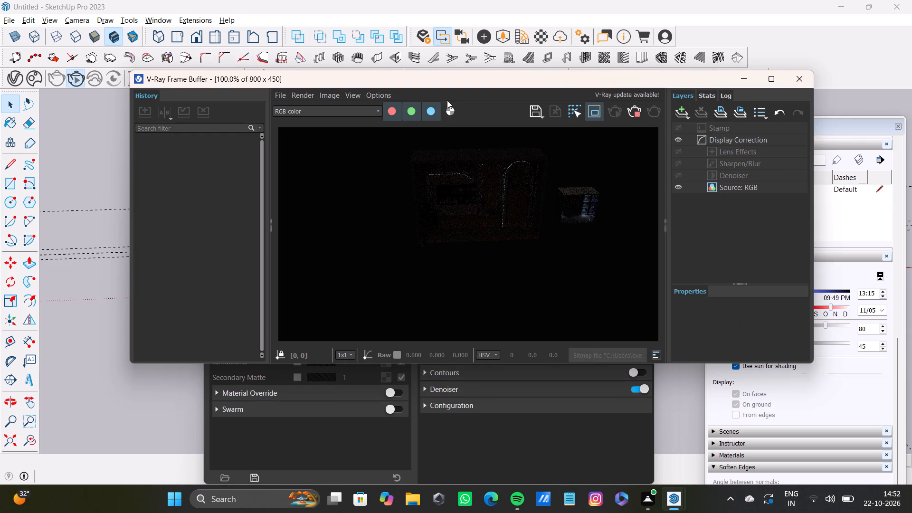
pyautogui.click(633, 110)
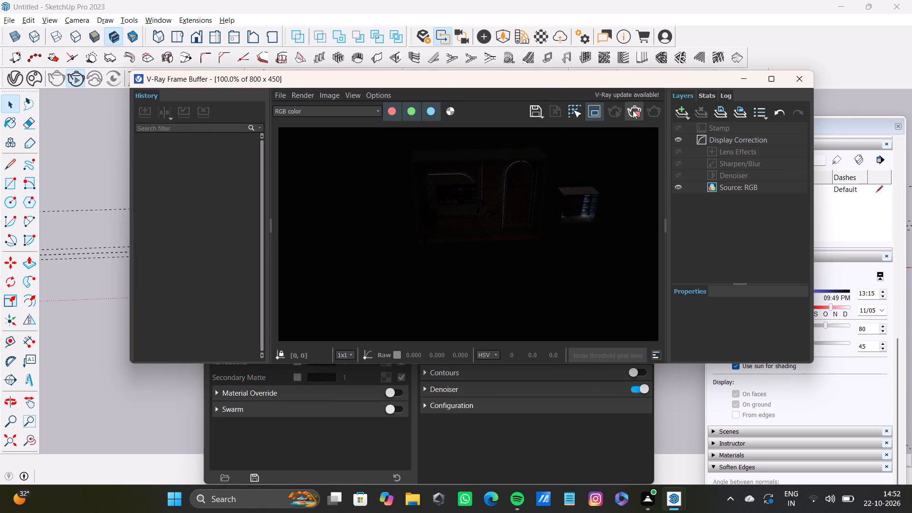
pyautogui.click(803, 78)
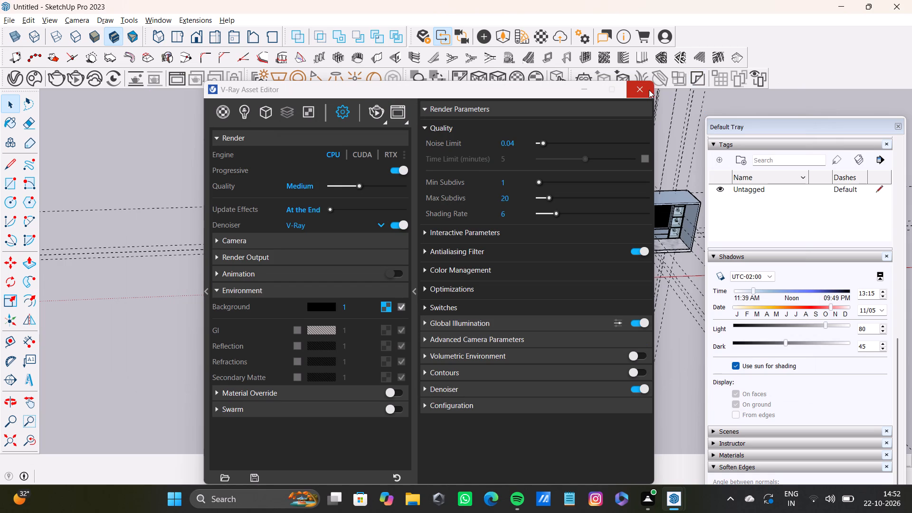
# Close the V-Ray settings and start a new model, saving the current one as Untitled in Documents, replacing the existing file.
pyautogui.click(649, 90)
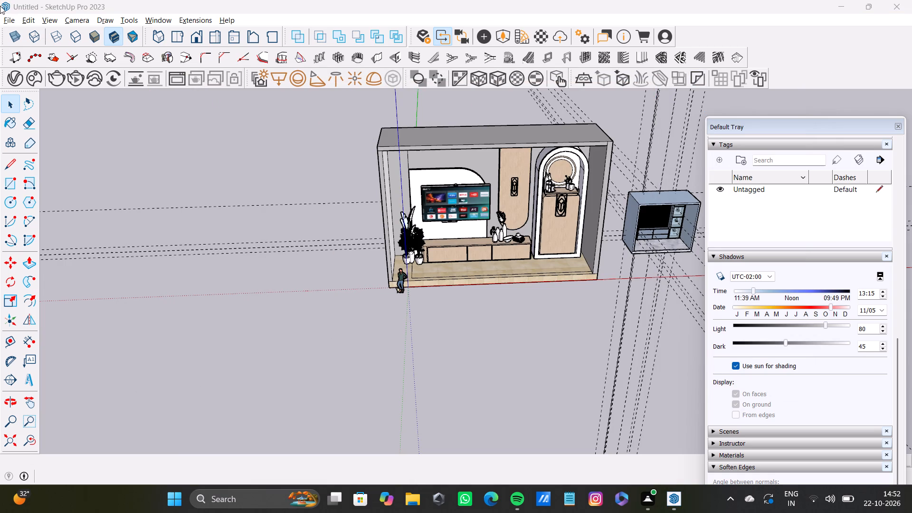
pyautogui.click(8, 15)
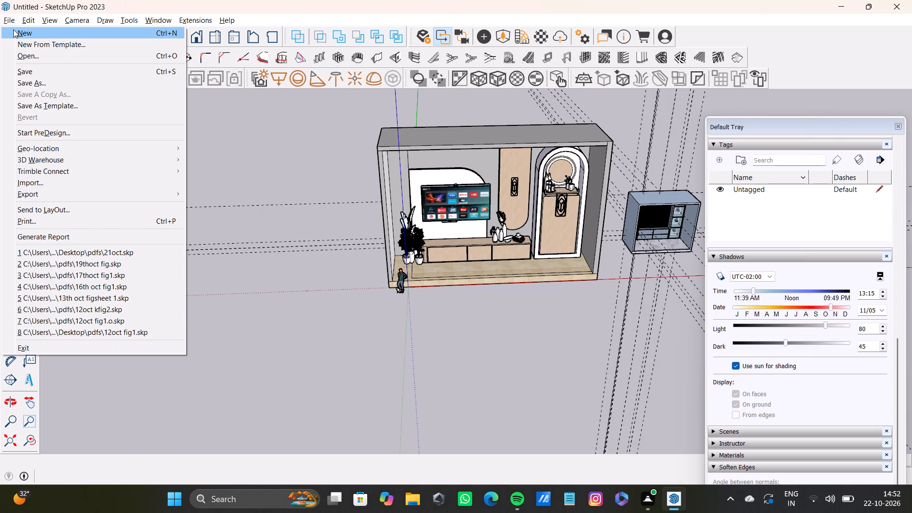
pyautogui.click(16, 35)
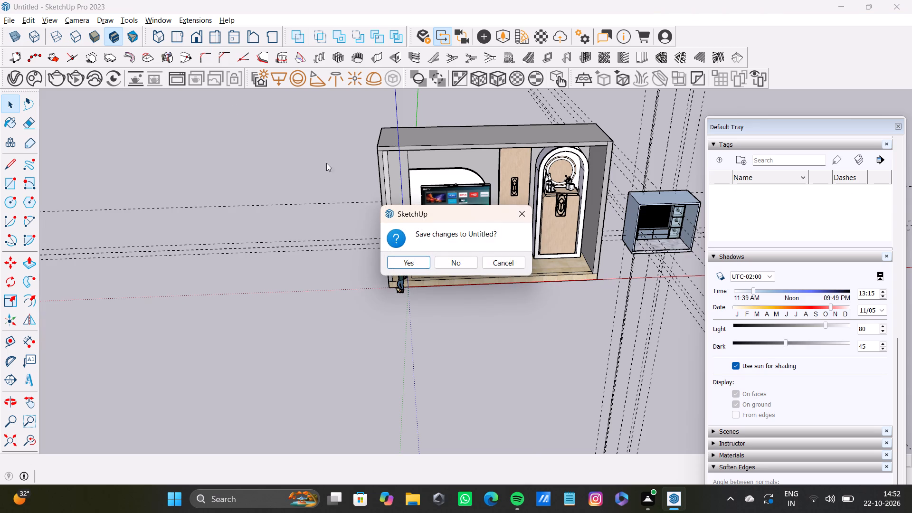
pyautogui.click(417, 259)
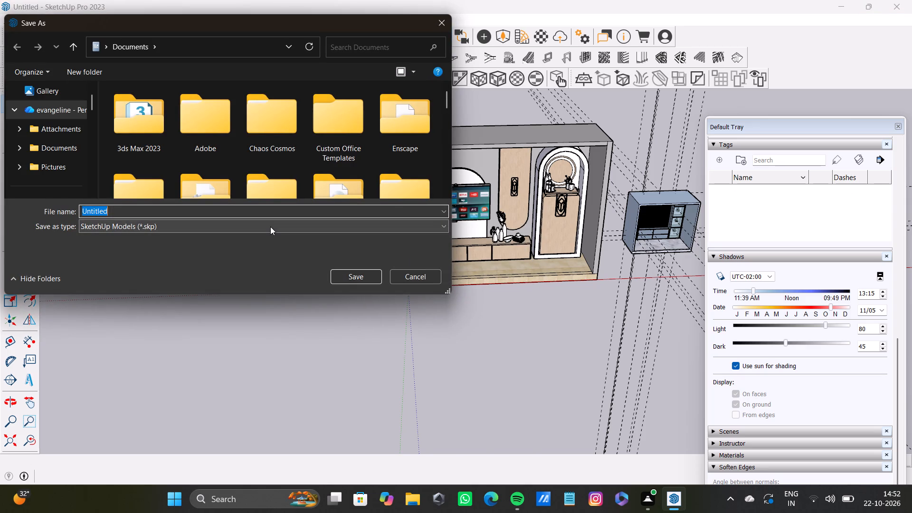
pyautogui.click(352, 276)
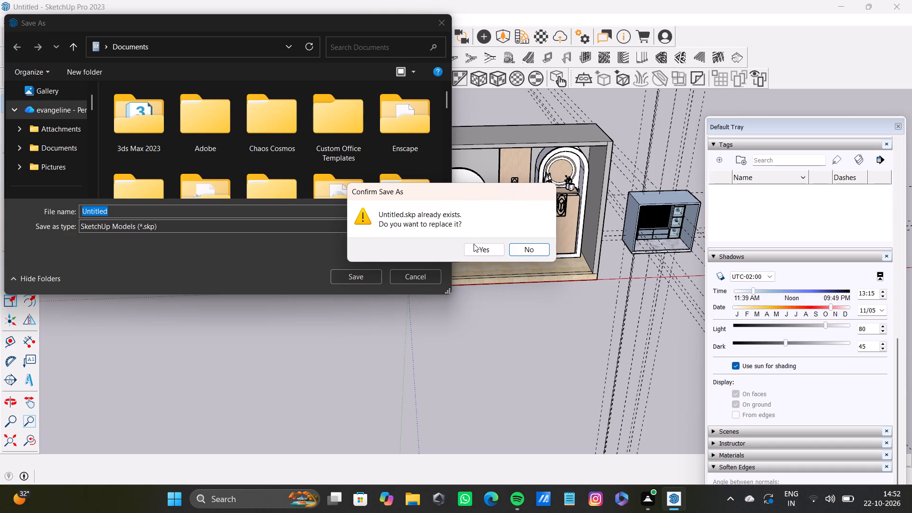
pyautogui.click(476, 246)
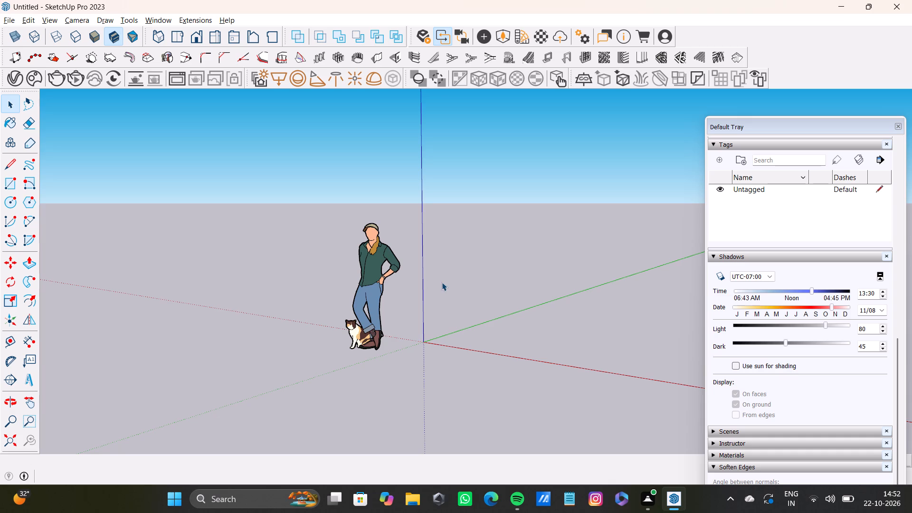
# Draw a long, narrow rectangle on the ground beside the scale figure, running along the red axis.
pyautogui.moveTo(442, 282); pyautogui.dragTo(522, 352, button='middle')
pyautogui.moveTo(451, 332); pyautogui.dragTo(472, 335, button='middle')
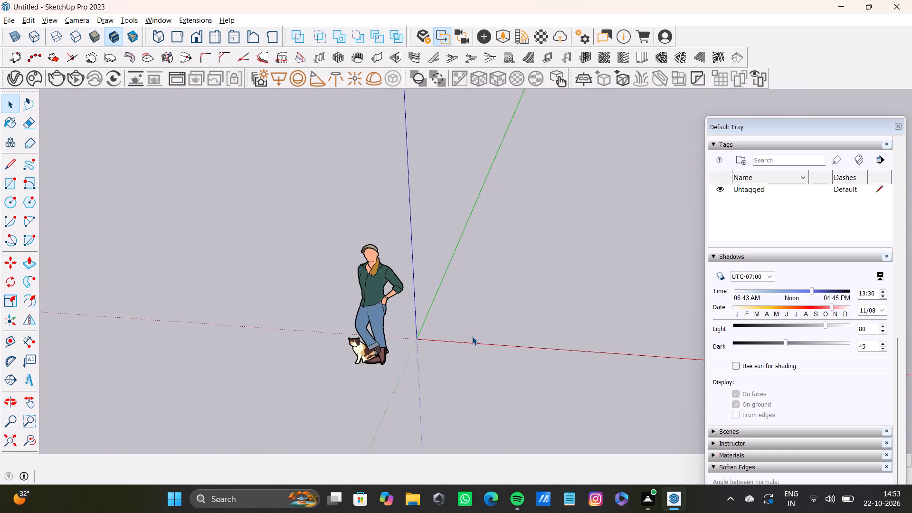
pyautogui.press('t')
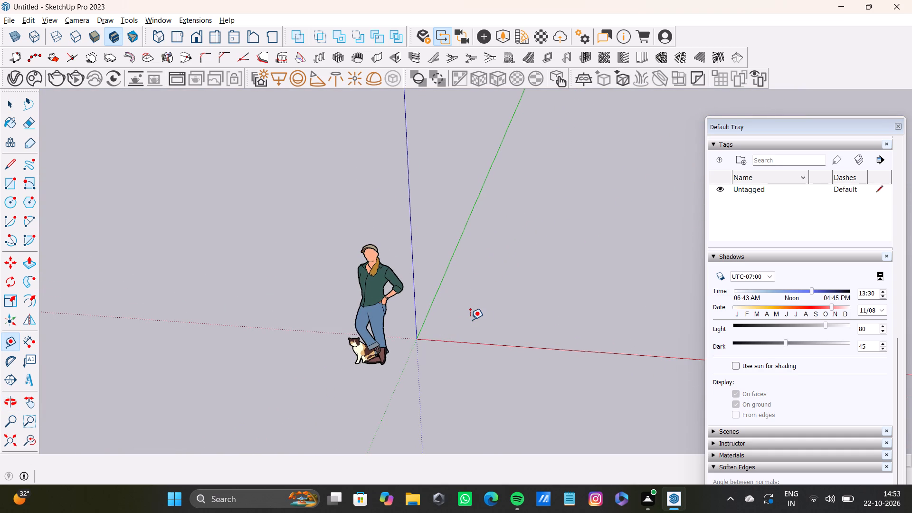
pyautogui.press('r')
pyautogui.moveTo(470, 319); pyautogui.dragTo(475, 321)
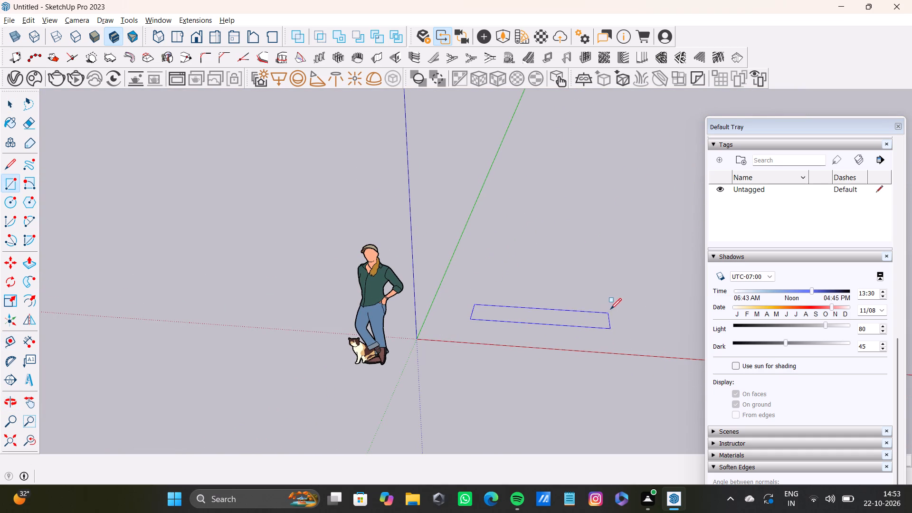
pyautogui.click(627, 315)
# Push/Pull the long, narrow rectangle upward into an upright wall-like box roughly as tall as the scale figure.
pyautogui.press('p')
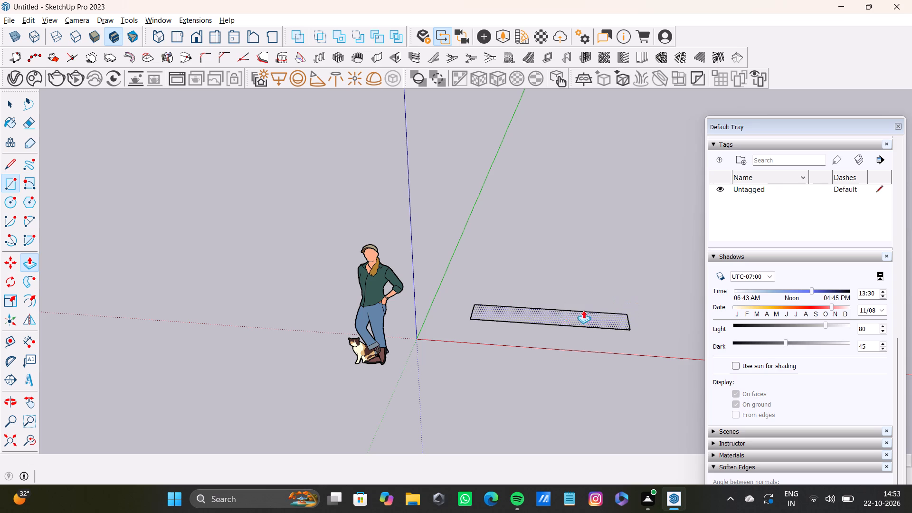
pyautogui.click(559, 314)
pyautogui.click(579, 206)
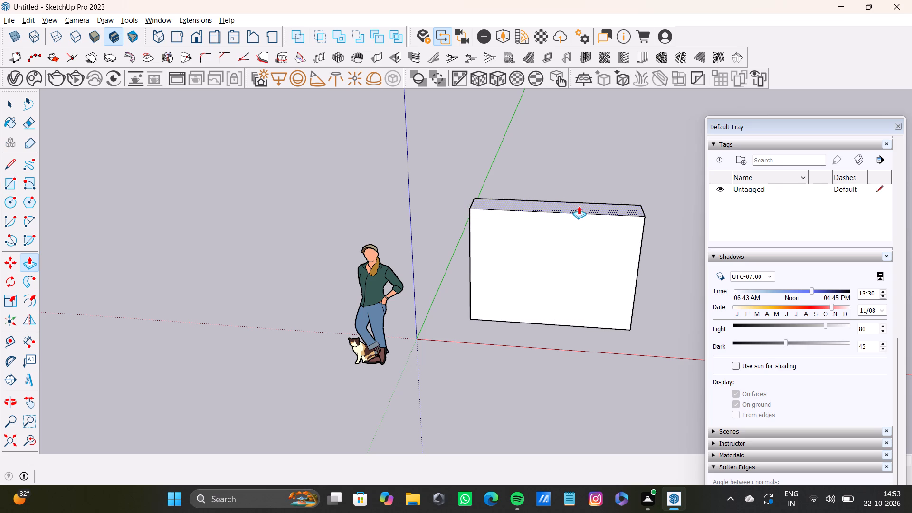
pyautogui.press('space')
# Set the shadow Light level to 89, with the box viewed from its corner.
pyautogui.scroll(-4, 566, 285)
pyautogui.moveTo(627, 305); pyautogui.dragTo(552, 303, button='middle')
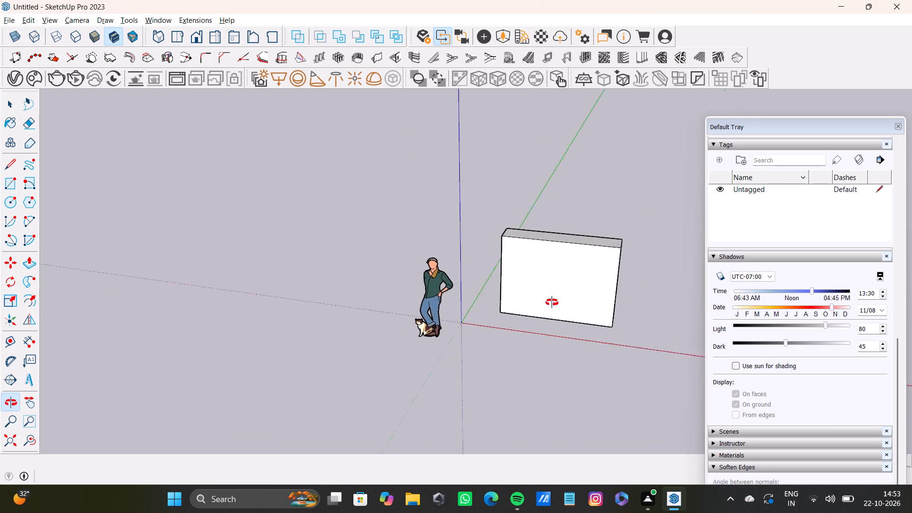
pyautogui.moveTo(552, 303); pyautogui.dragTo(471, 284, button='middle')
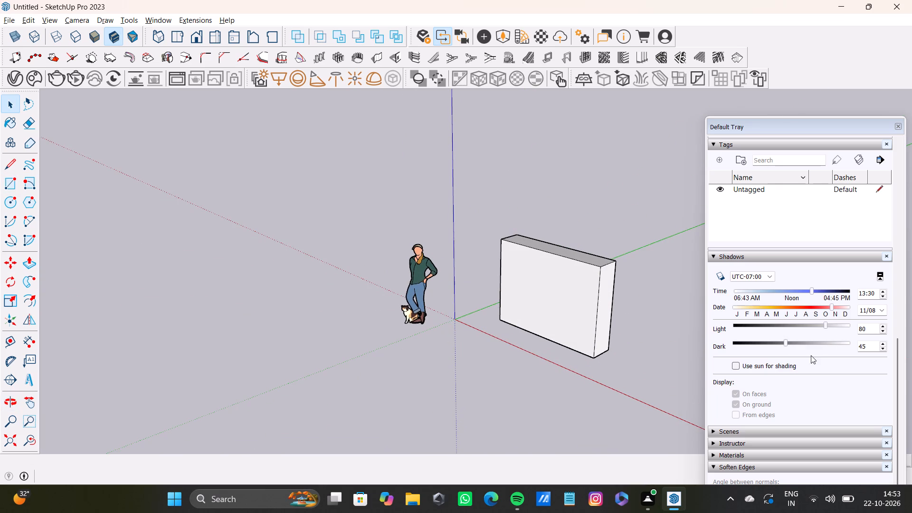
pyautogui.scroll(4, 805, 355)
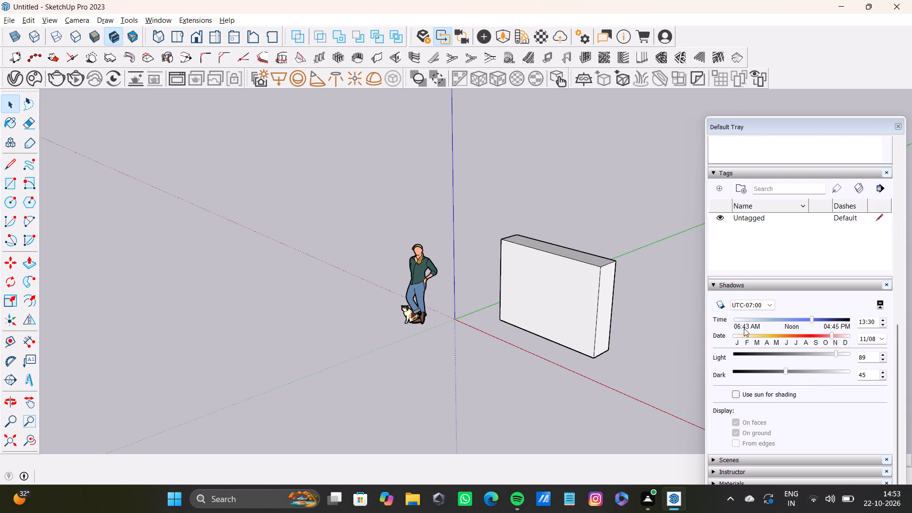
# Run an interactive V-Ray test render of the box and figure, stop it and close the frame buffer.
pyautogui.click(73, 74)
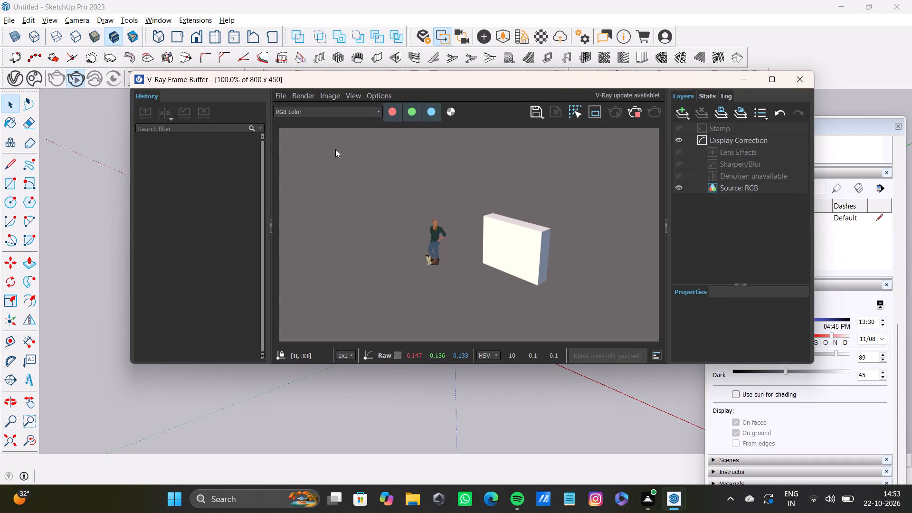
pyautogui.click(637, 109)
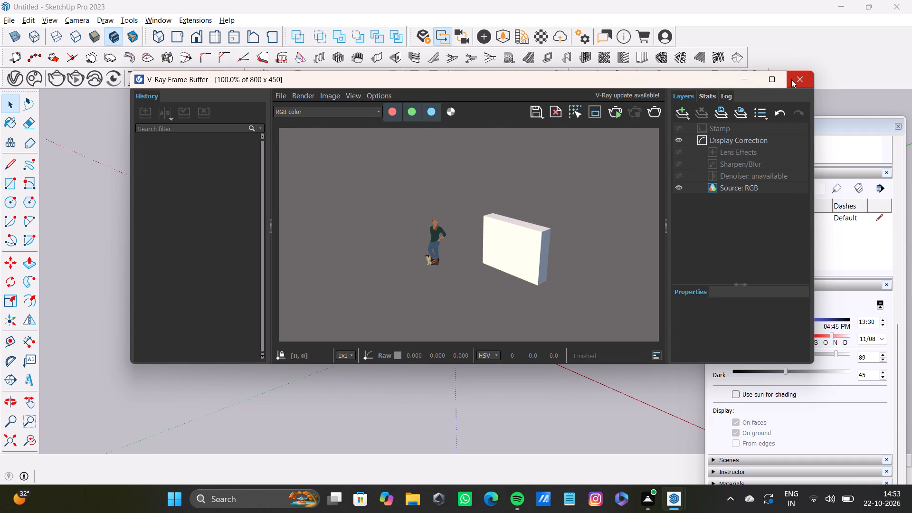
pyautogui.click(791, 79)
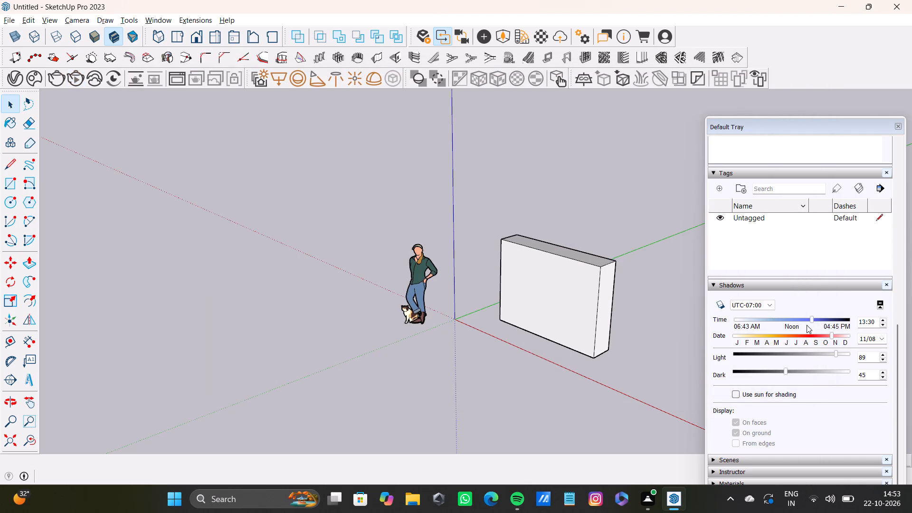
# Collapse the detailed shadow settings and set the shadow time of day to 09:10.
pyautogui.click(880, 307)
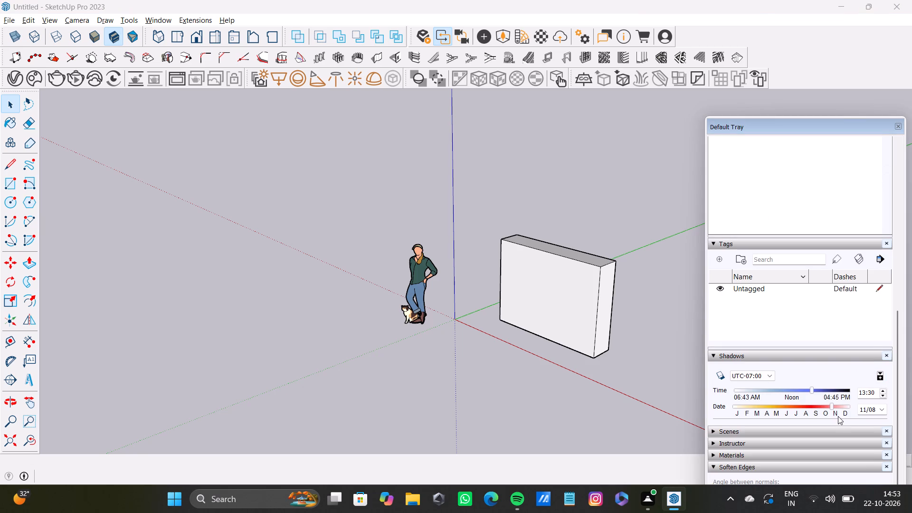
pyautogui.scroll(-2, 814, 384)
pyautogui.click(874, 411)
pyautogui.click(763, 392)
# Run an interactive test render with the morning sun, stop it and close the frame buffer.
pyautogui.click(73, 75)
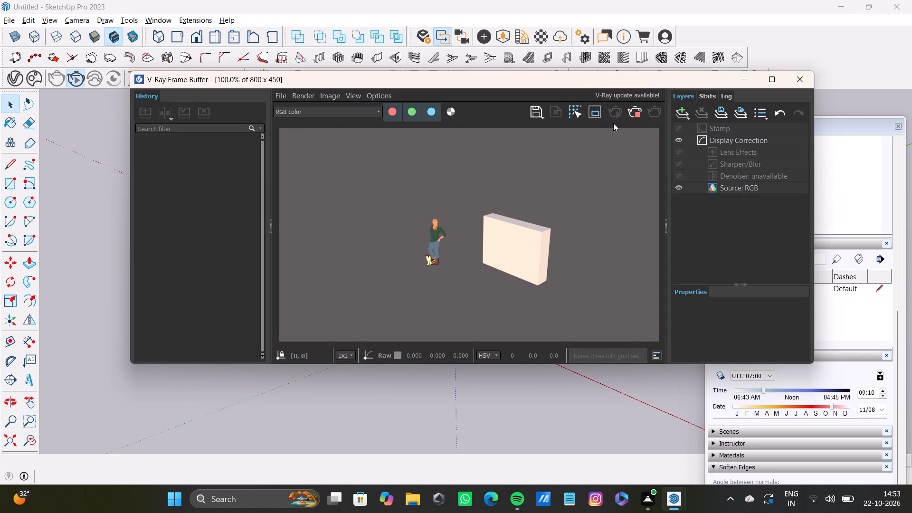
pyautogui.click(635, 118)
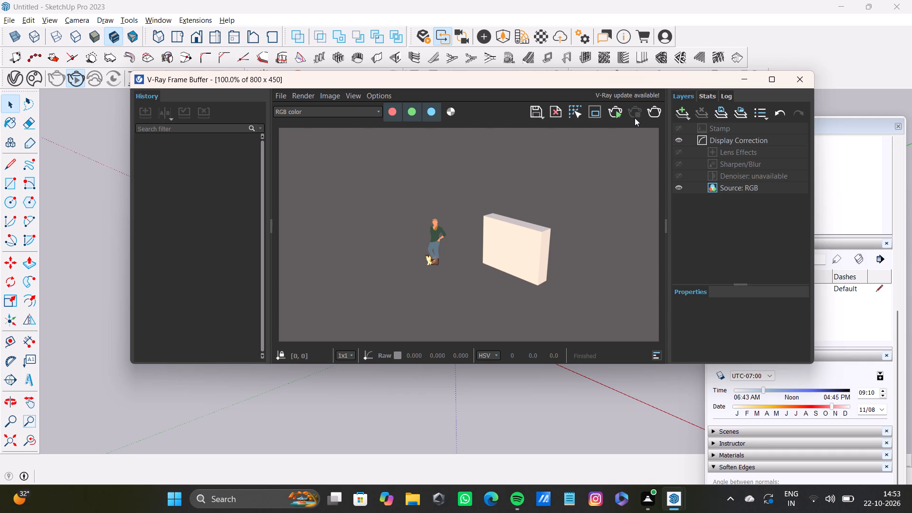
pyautogui.click(803, 77)
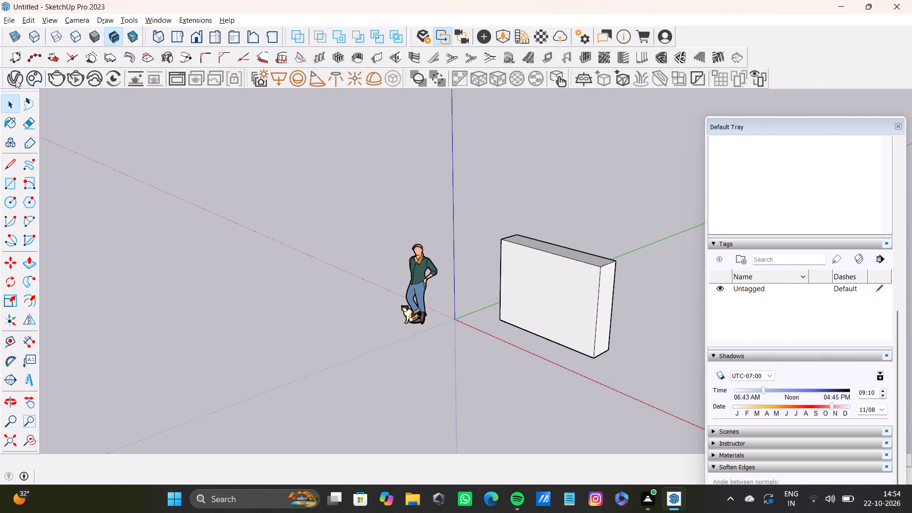
# Open the render settings in the V-Ray Asset Editor.
pyautogui.click(16, 80)
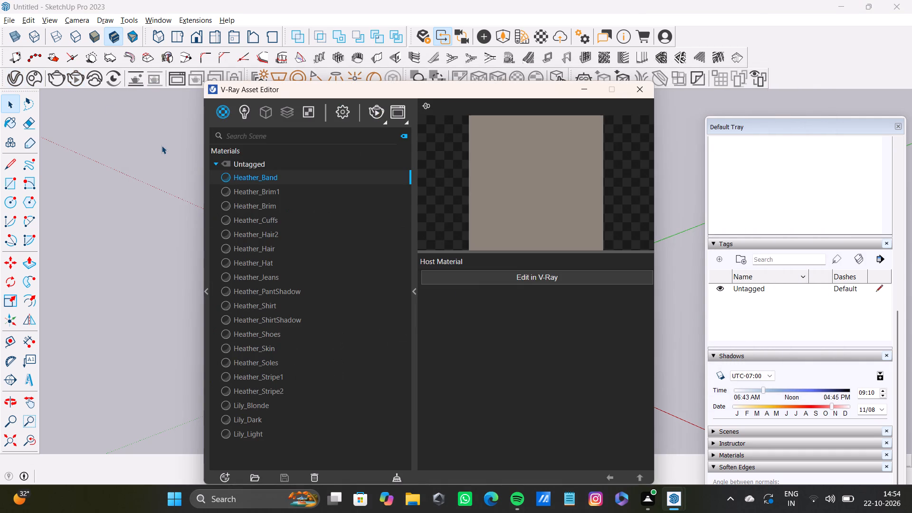
pyautogui.click(341, 109)
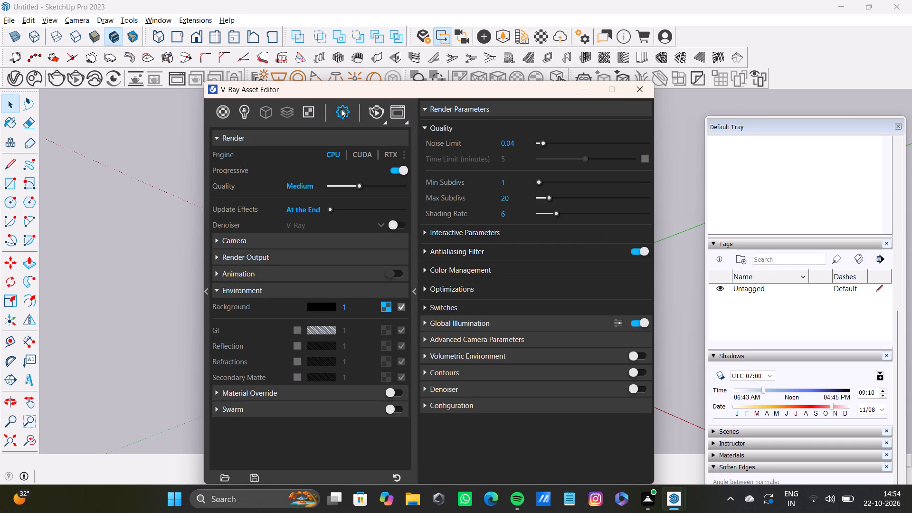
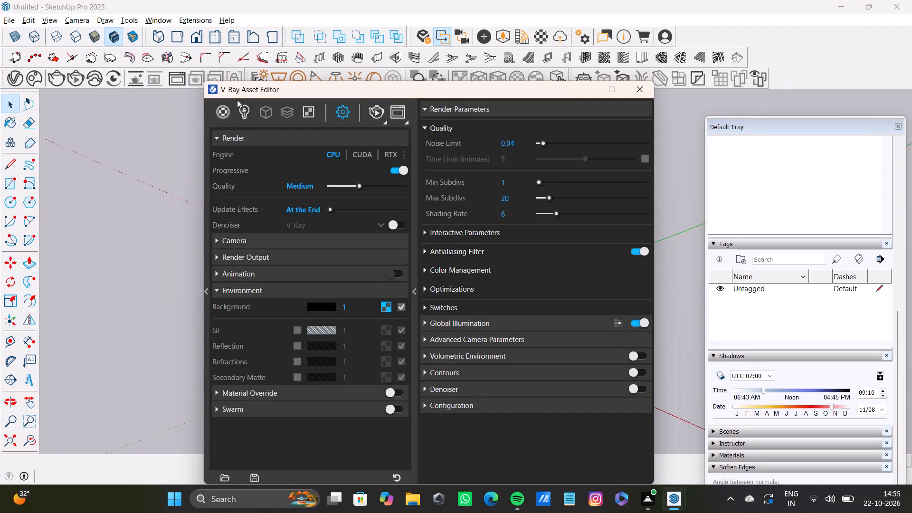
# Show the SunLight parameters in the V-Ray Asset Editor's list of lights.
pyautogui.click(241, 114)
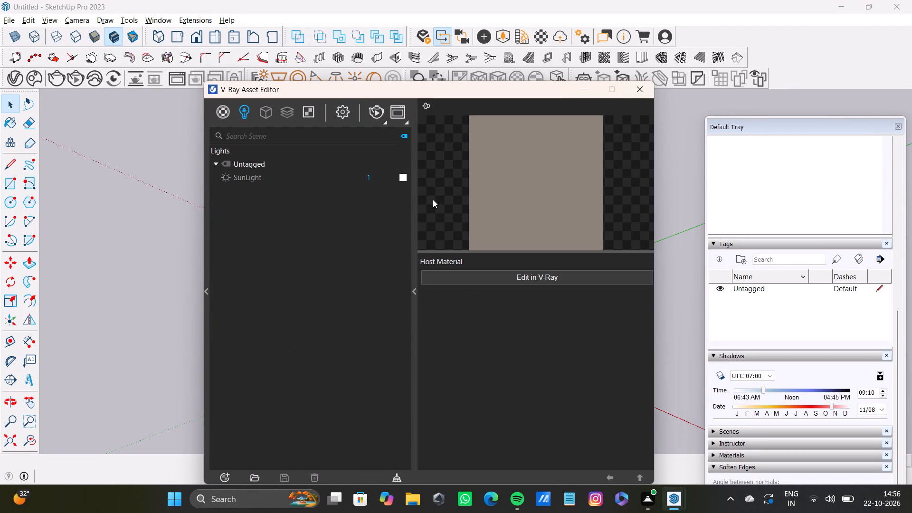
pyautogui.click(328, 180)
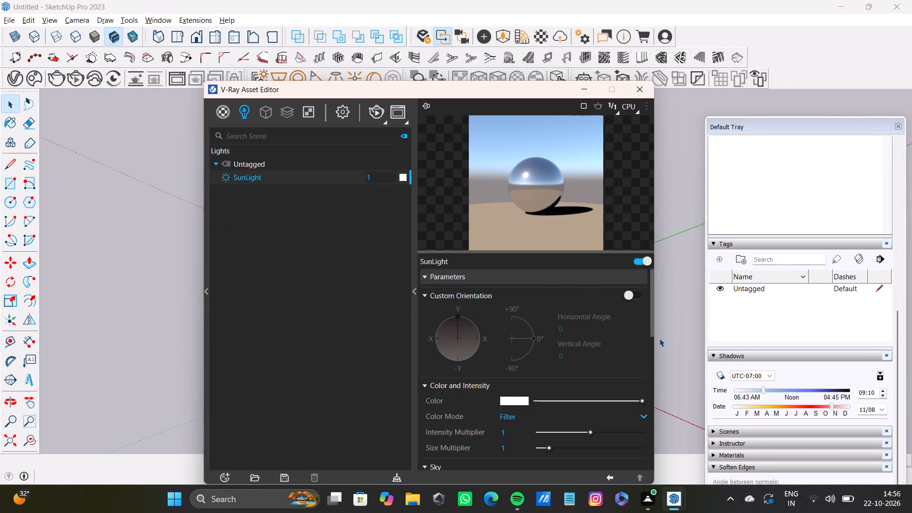
# Start opening an existing SketchUp model and browse to the pdfs folder on the desktop.
pyautogui.click(10, 18)
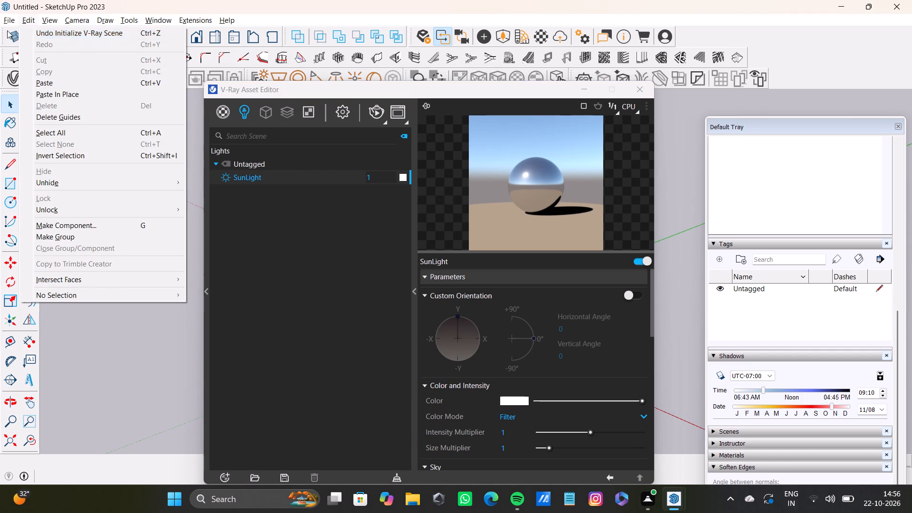
pyautogui.click(17, 60)
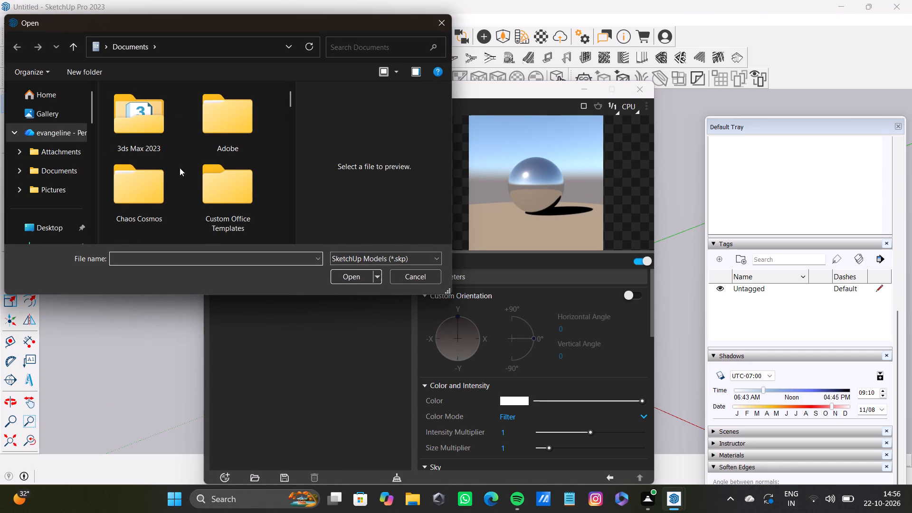
pyautogui.click(184, 262)
pyautogui.write('UT')
pyautogui.press('i')
pyautogui.press('l')
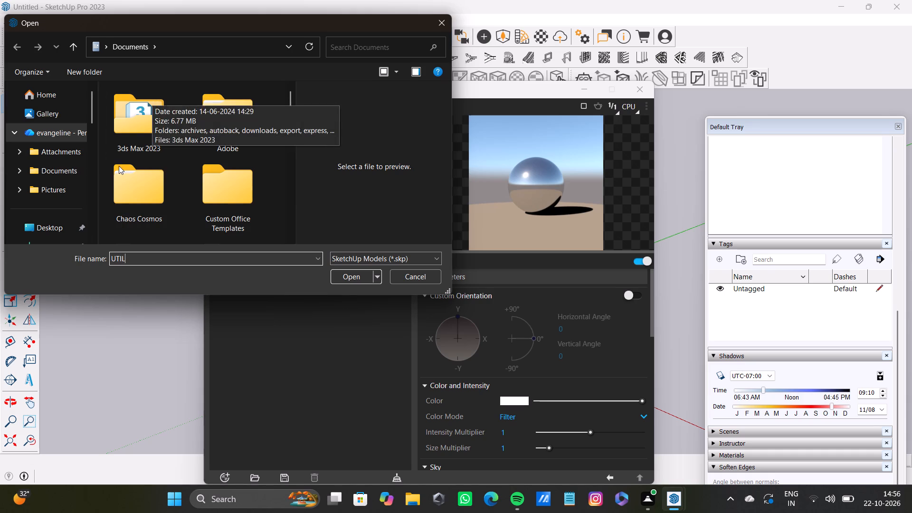
pyautogui.click(59, 171)
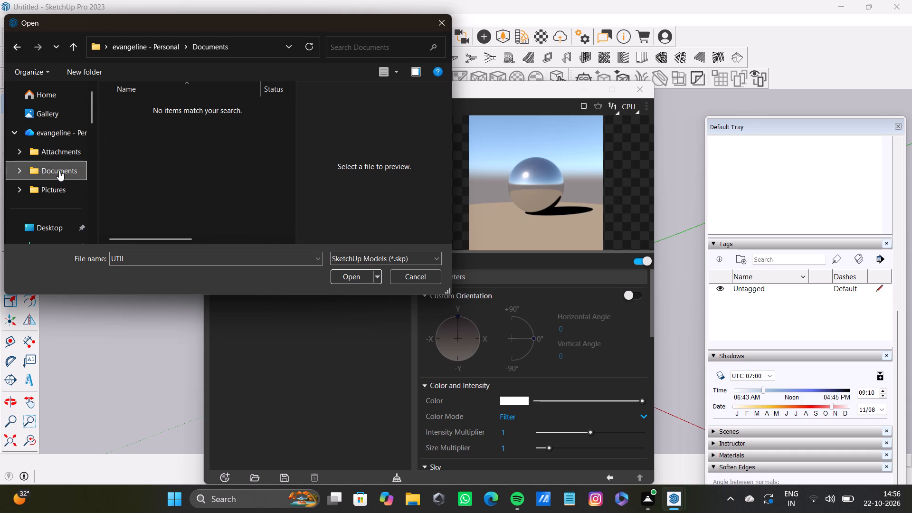
pyautogui.click(46, 134)
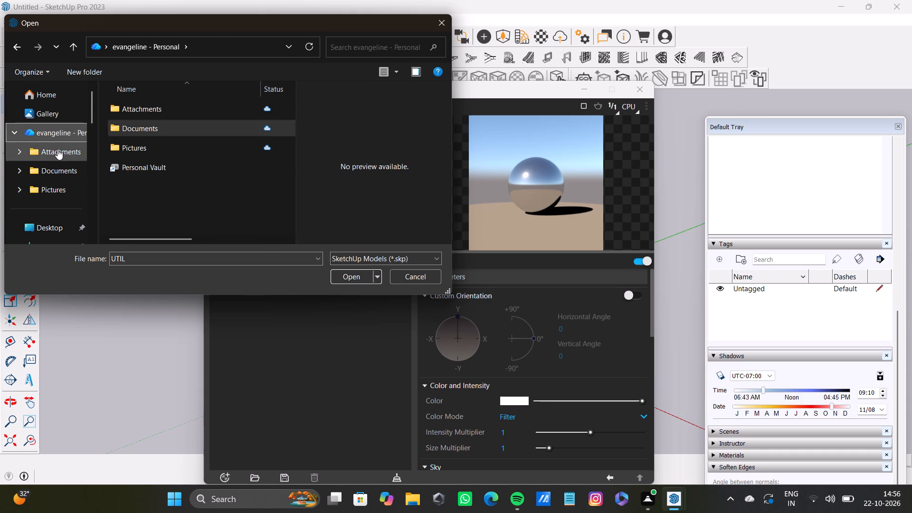
pyautogui.click(57, 149)
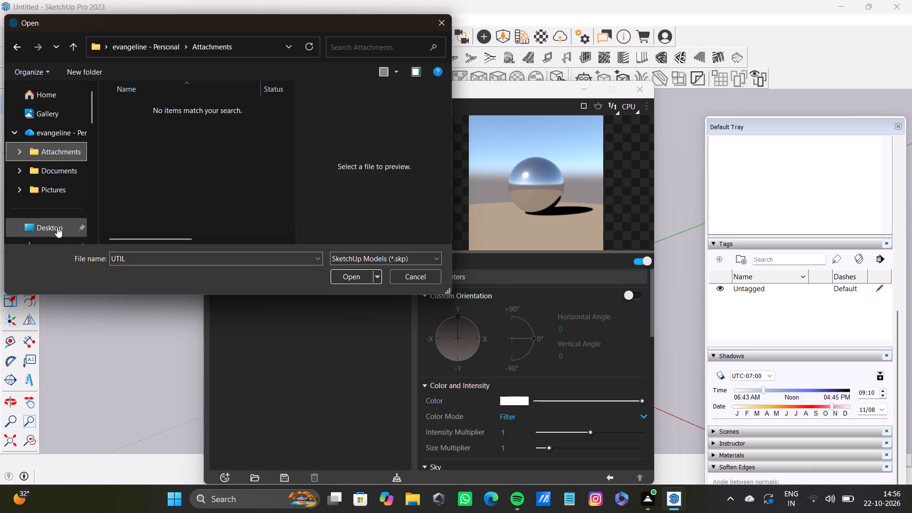
pyautogui.scroll(-2, 51, 130)
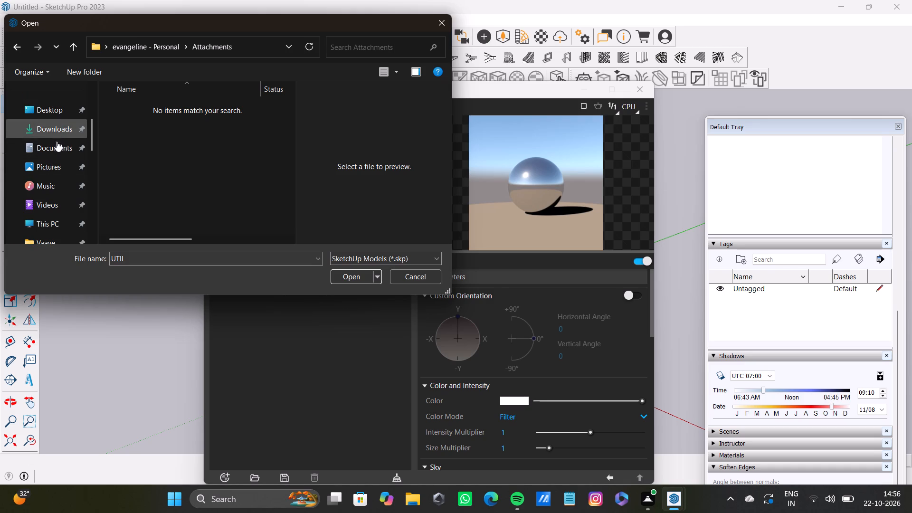
pyautogui.scroll(-2, 55, 165)
pyautogui.scroll(1, 55, 165)
pyautogui.scroll(-1, 55, 165)
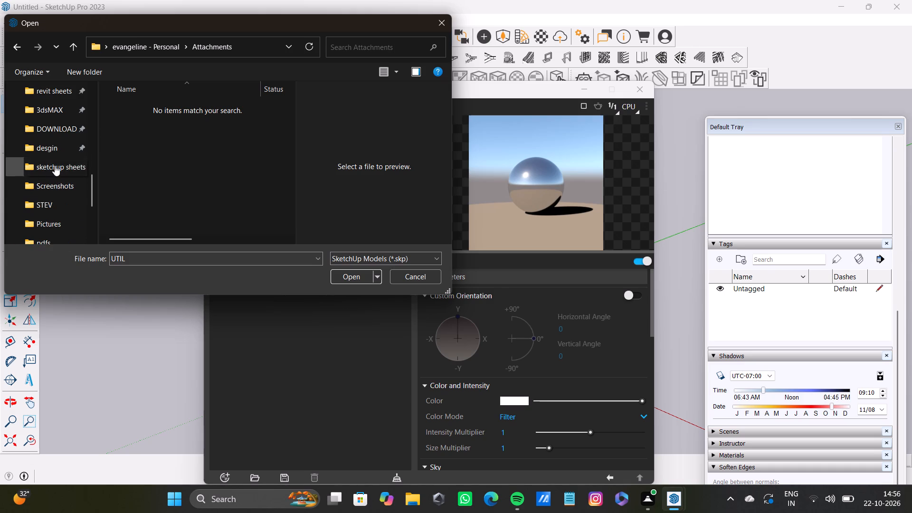
pyautogui.scroll(-1, 55, 165)
pyautogui.scroll(1, 55, 165)
pyautogui.scroll(-2, 55, 165)
pyautogui.scroll(1, 55, 165)
pyautogui.scroll(-1, 55, 165)
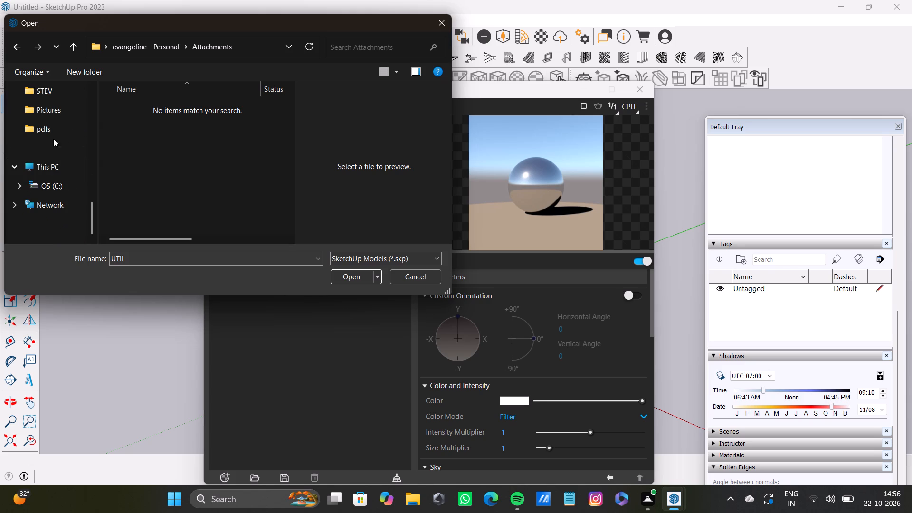
pyautogui.doubleClick(50, 127)
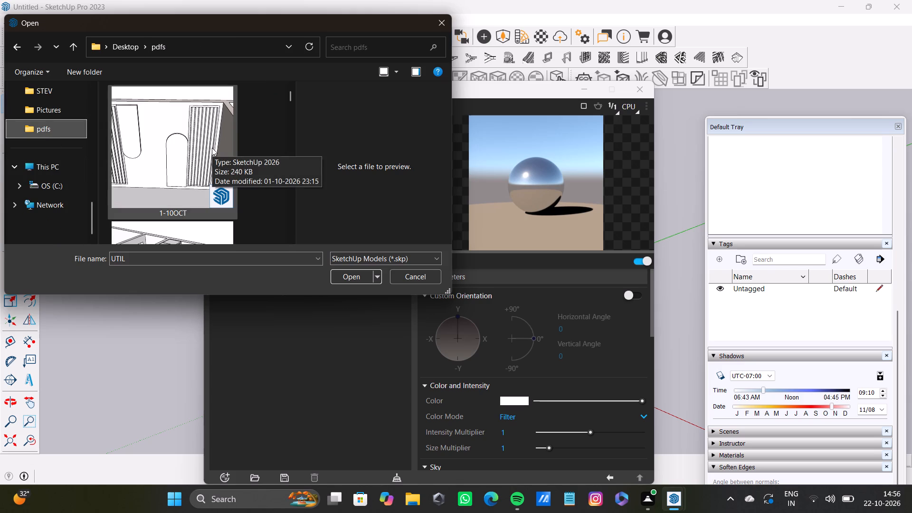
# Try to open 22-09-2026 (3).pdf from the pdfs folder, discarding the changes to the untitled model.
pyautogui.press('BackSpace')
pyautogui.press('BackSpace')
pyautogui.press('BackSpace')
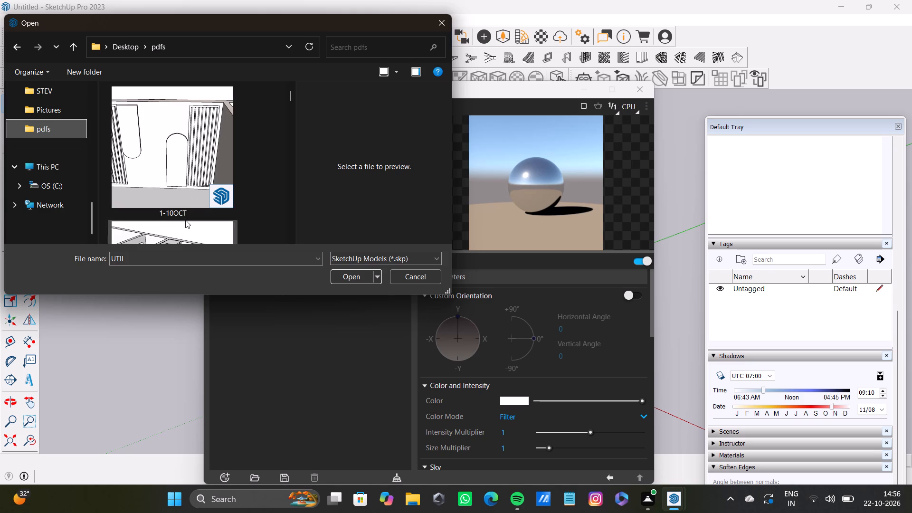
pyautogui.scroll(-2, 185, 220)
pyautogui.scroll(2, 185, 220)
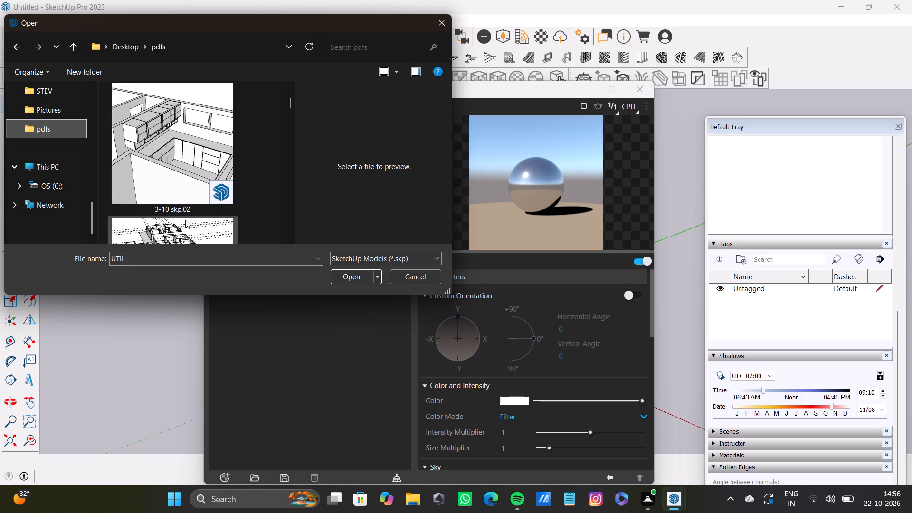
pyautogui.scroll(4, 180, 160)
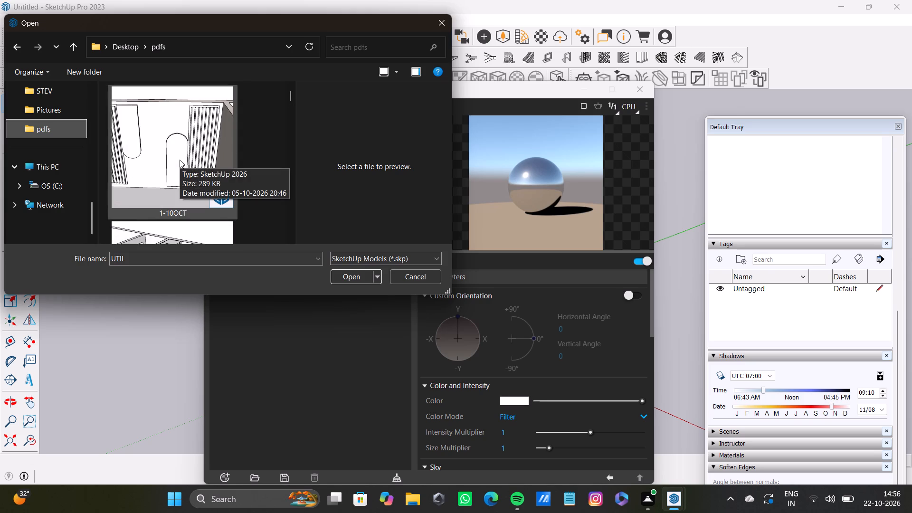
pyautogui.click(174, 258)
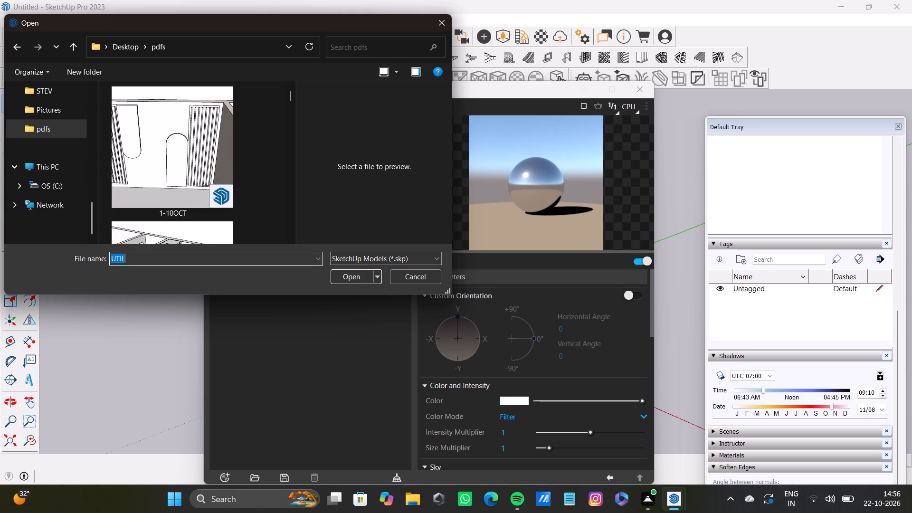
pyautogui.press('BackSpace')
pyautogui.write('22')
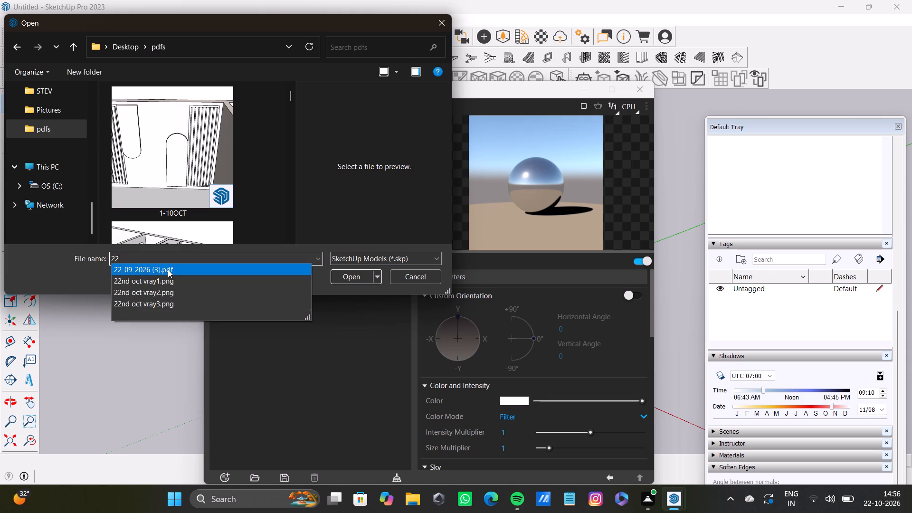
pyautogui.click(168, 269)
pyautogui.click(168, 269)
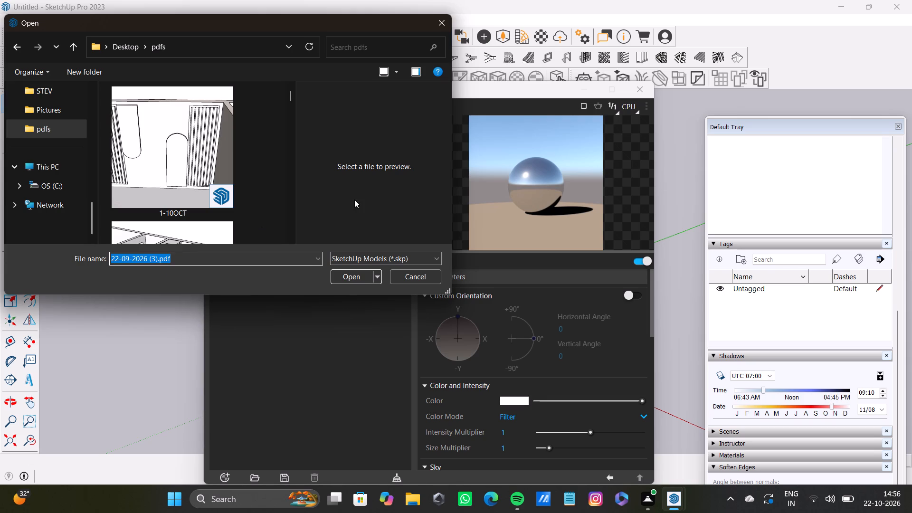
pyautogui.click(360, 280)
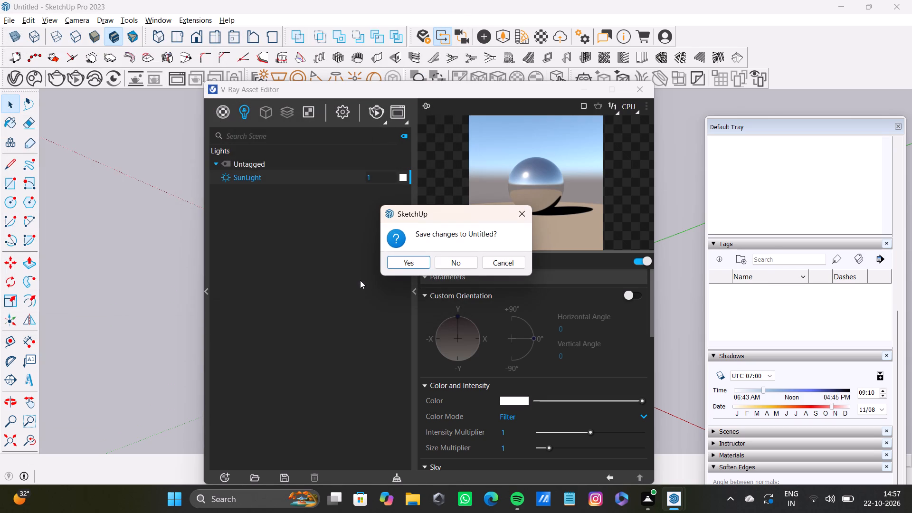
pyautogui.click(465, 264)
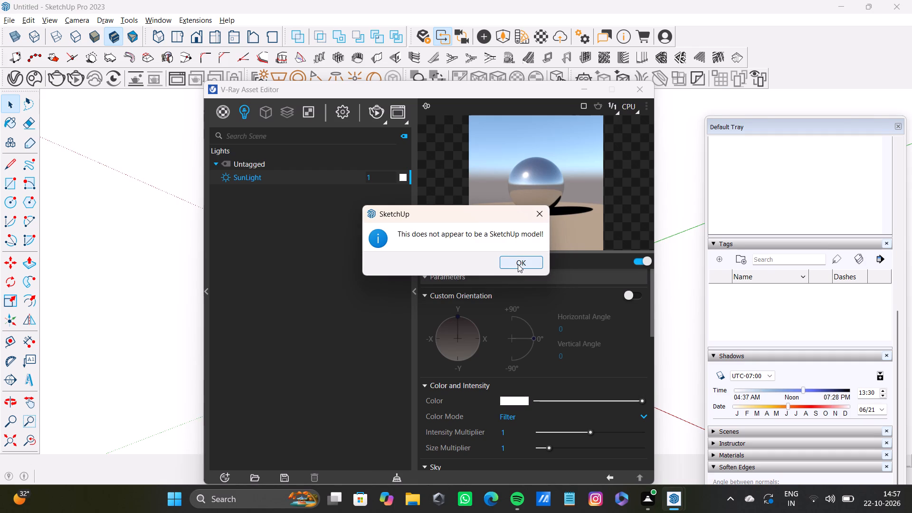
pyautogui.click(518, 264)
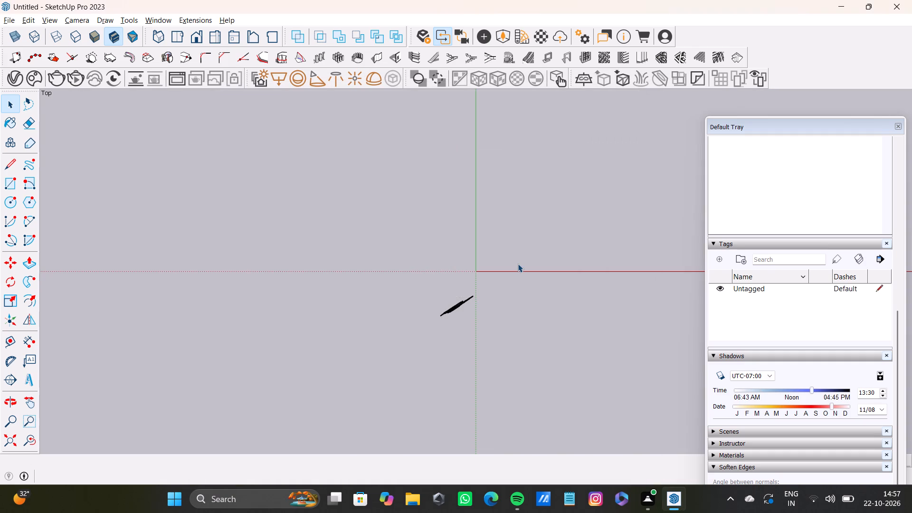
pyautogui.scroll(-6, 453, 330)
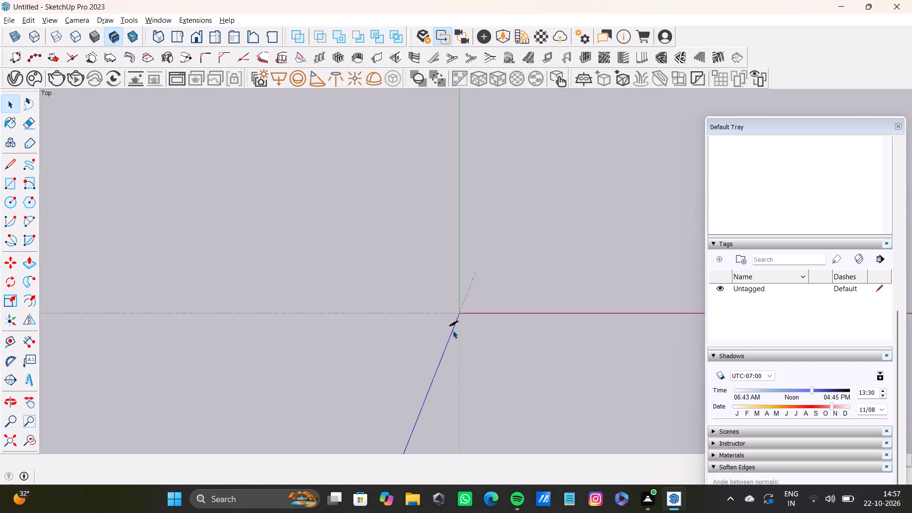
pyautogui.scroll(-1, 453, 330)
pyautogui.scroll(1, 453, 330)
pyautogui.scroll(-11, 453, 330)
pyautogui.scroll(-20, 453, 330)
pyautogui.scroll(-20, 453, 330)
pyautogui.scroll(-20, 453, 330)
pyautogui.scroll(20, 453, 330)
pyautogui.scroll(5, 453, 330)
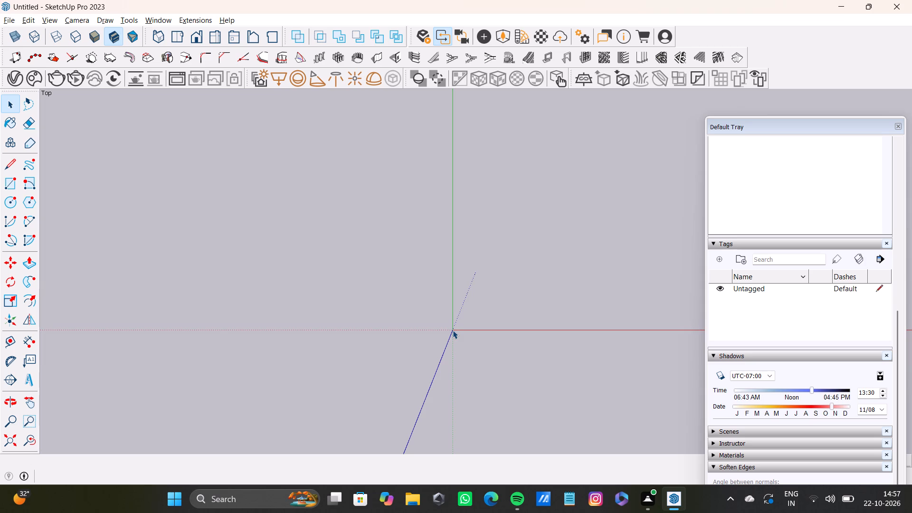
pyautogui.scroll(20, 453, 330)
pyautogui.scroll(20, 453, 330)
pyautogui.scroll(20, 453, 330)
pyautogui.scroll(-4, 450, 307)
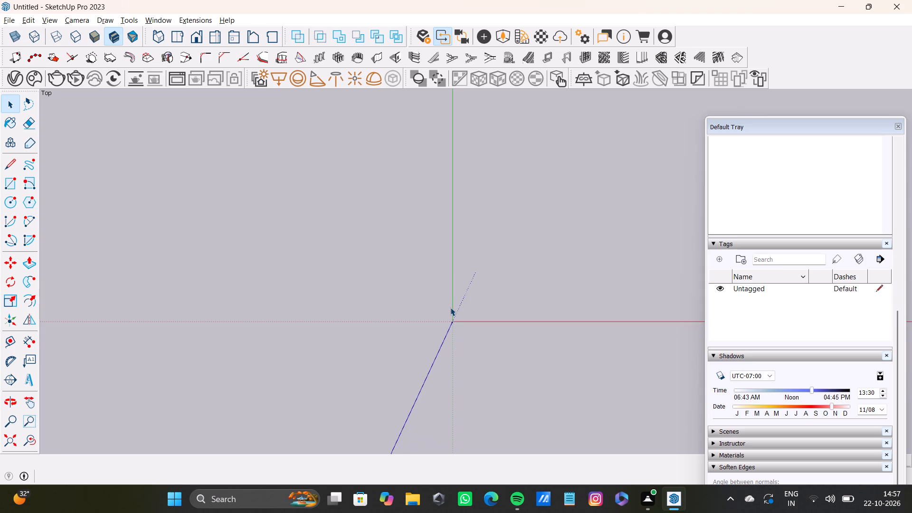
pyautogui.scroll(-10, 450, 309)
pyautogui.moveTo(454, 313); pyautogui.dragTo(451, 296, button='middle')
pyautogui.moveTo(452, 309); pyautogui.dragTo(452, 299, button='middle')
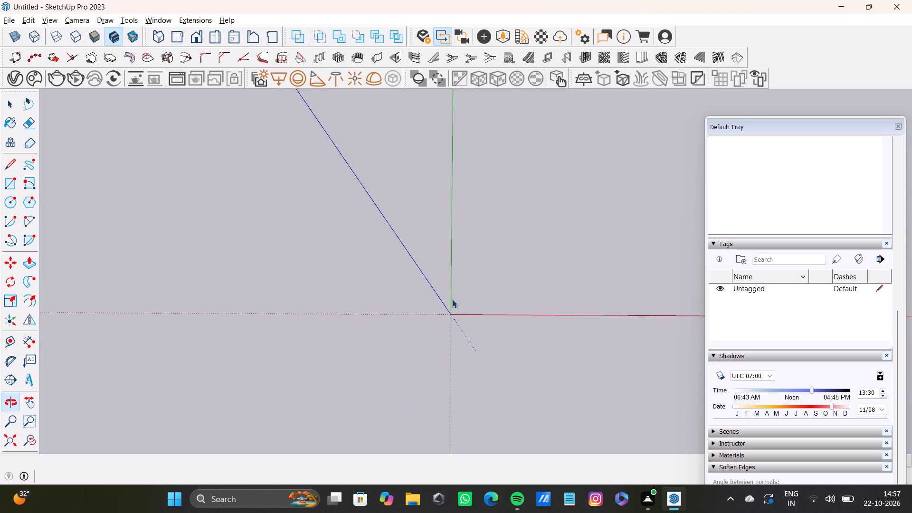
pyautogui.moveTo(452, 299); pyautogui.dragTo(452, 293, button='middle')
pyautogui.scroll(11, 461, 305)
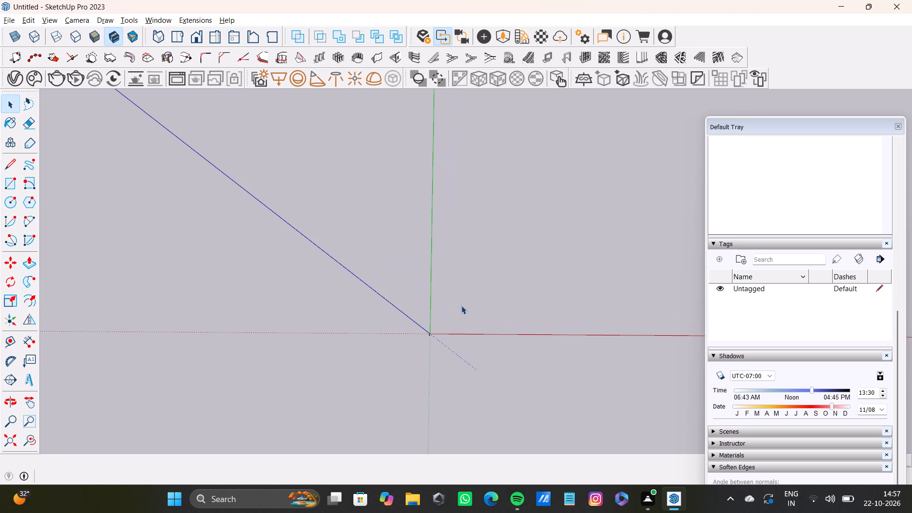
# Open the SketchUp model 1-10OCT from the pdfs folder and bring the whole house into view.
pyautogui.click(3, 19)
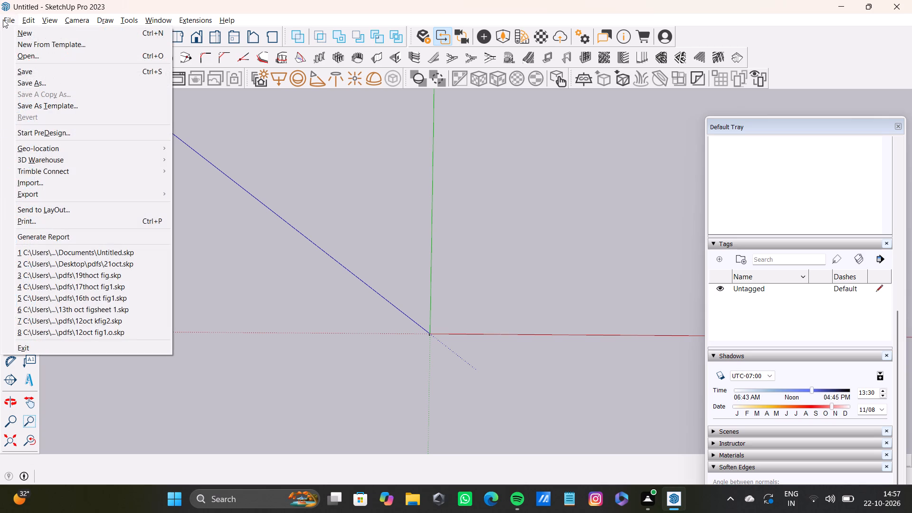
pyautogui.click(47, 55)
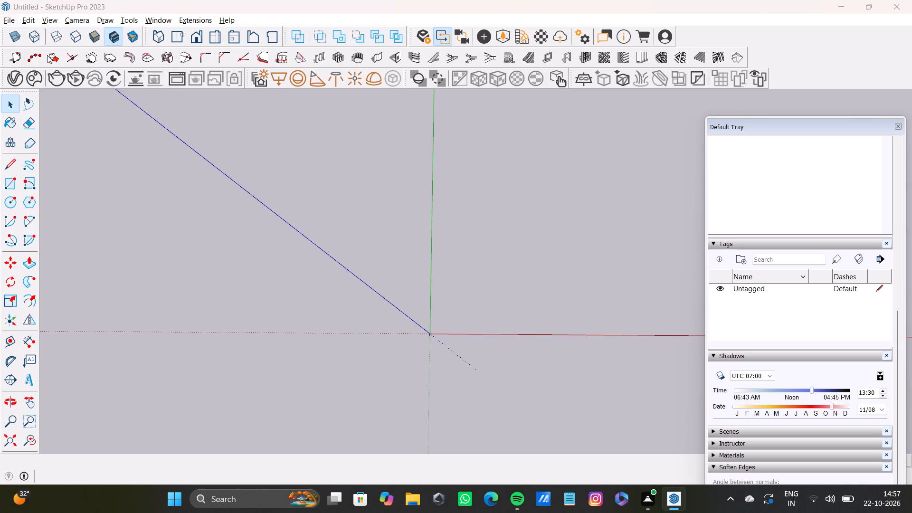
pyautogui.click(163, 152)
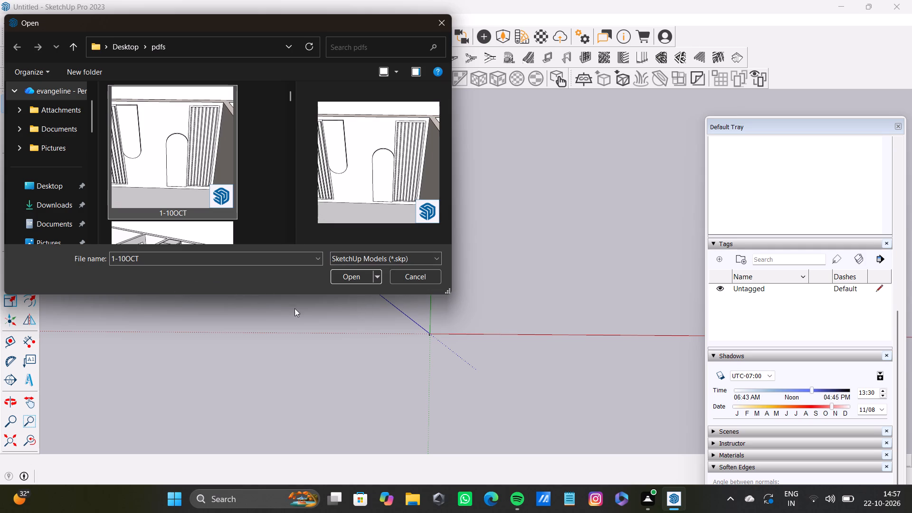
pyautogui.click(353, 275)
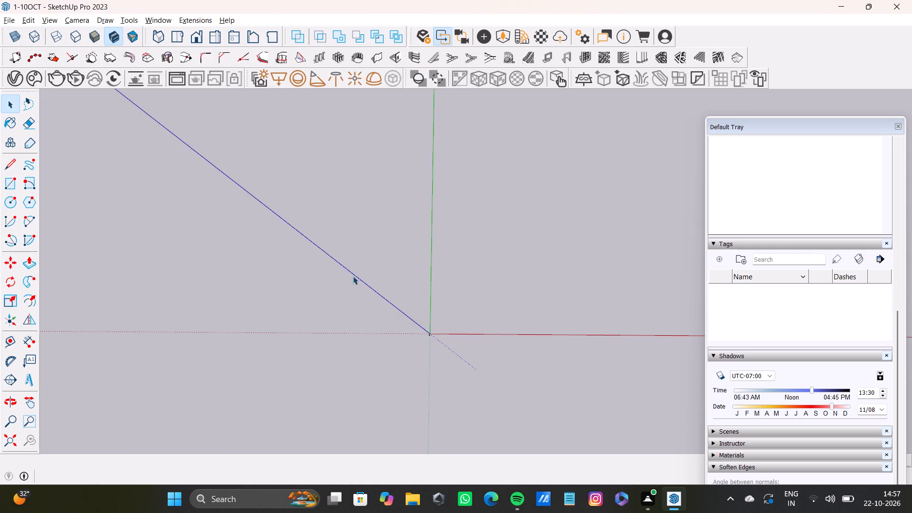
pyautogui.scroll(-19, 484, 349)
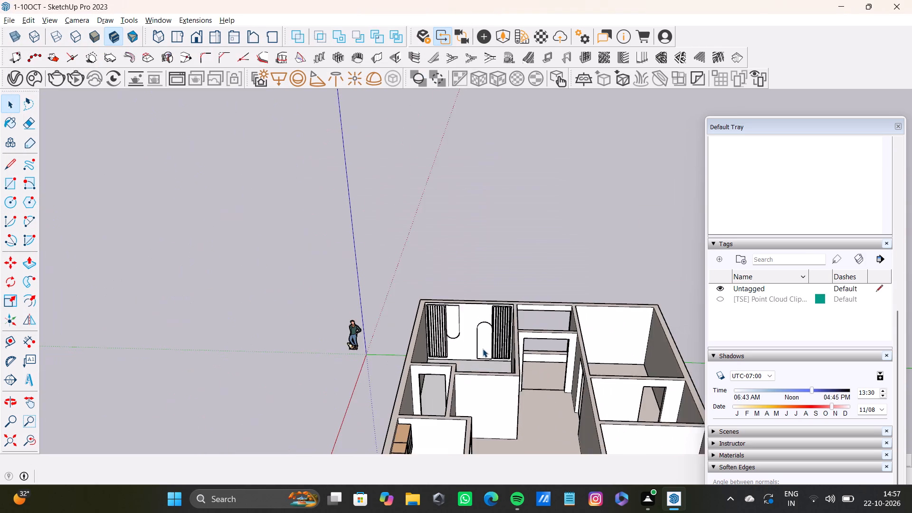
pyautogui.scroll(-15, 483, 349)
pyautogui.moveTo(519, 386); pyautogui.dragTo(396, 372, button='middle')
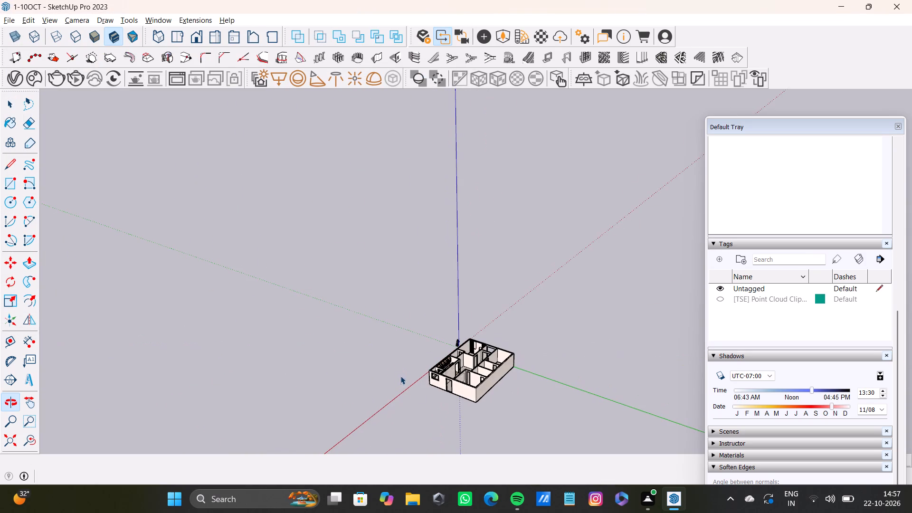
pyautogui.scroll(10, 443, 405)
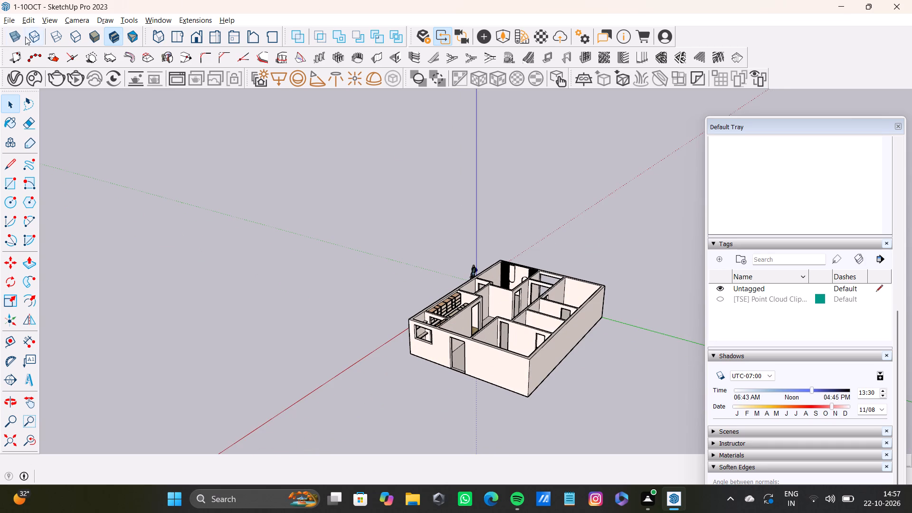
# Run a V-Ray interactive render of the house, inspect the rooms up close, and stop and close the render.
pyautogui.click(75, 79)
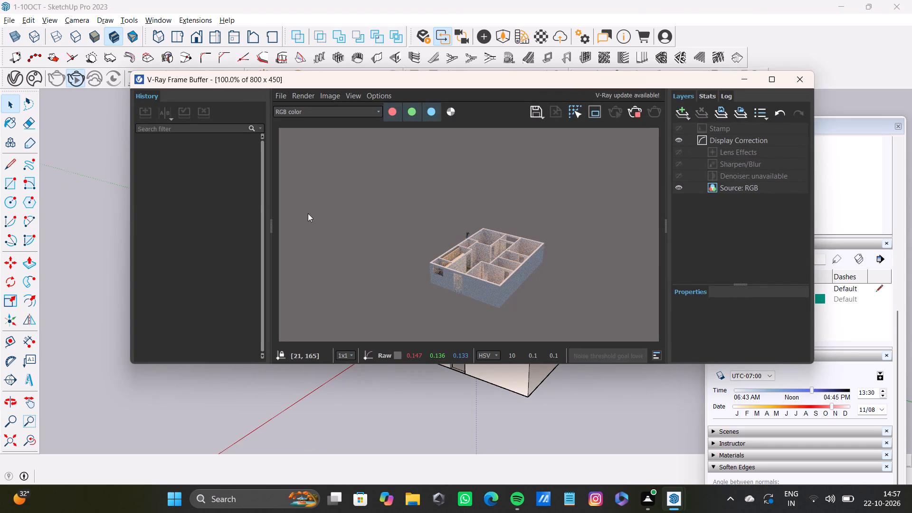
pyautogui.scroll(2, 512, 278)
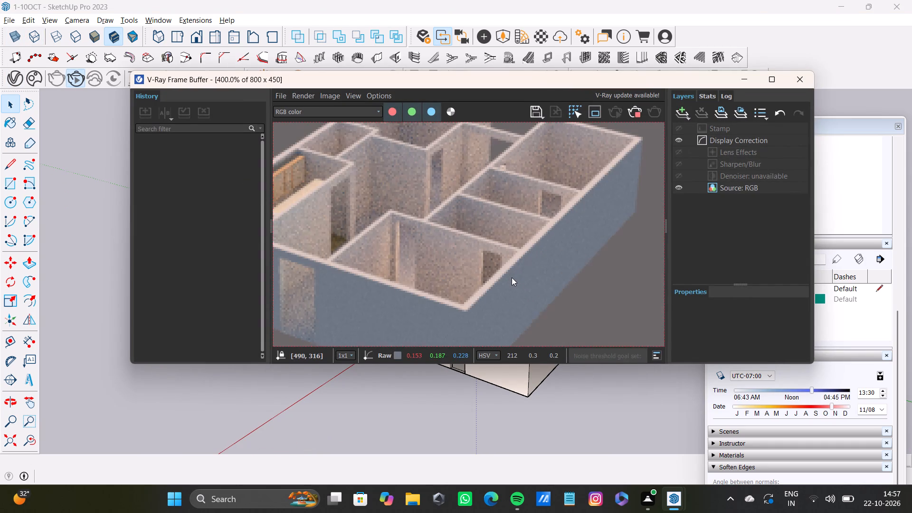
pyautogui.scroll(-2, 512, 277)
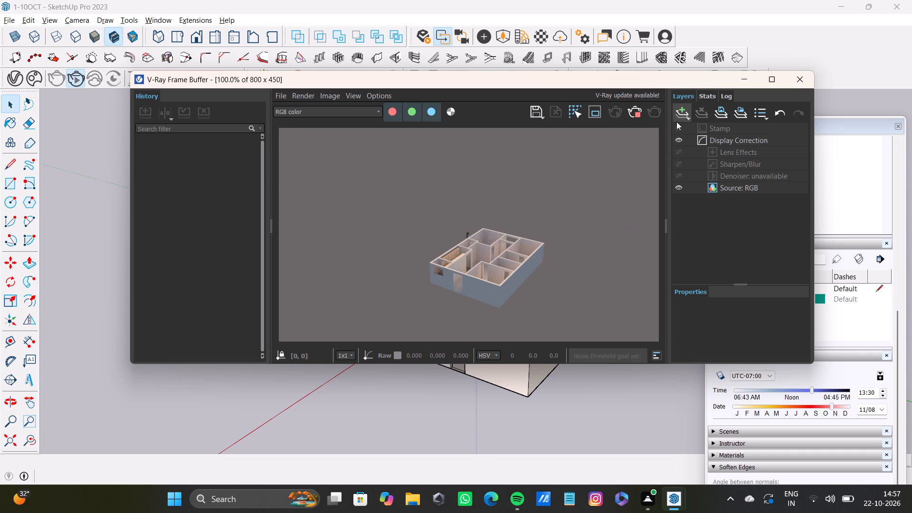
pyautogui.moveTo(676, 122); pyautogui.dragTo(635, 111)
pyautogui.click(635, 111)
pyautogui.click(801, 72)
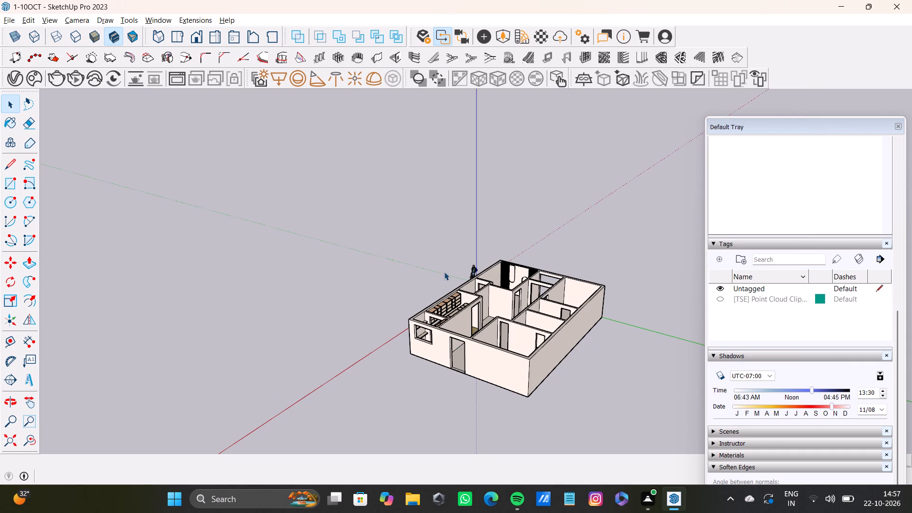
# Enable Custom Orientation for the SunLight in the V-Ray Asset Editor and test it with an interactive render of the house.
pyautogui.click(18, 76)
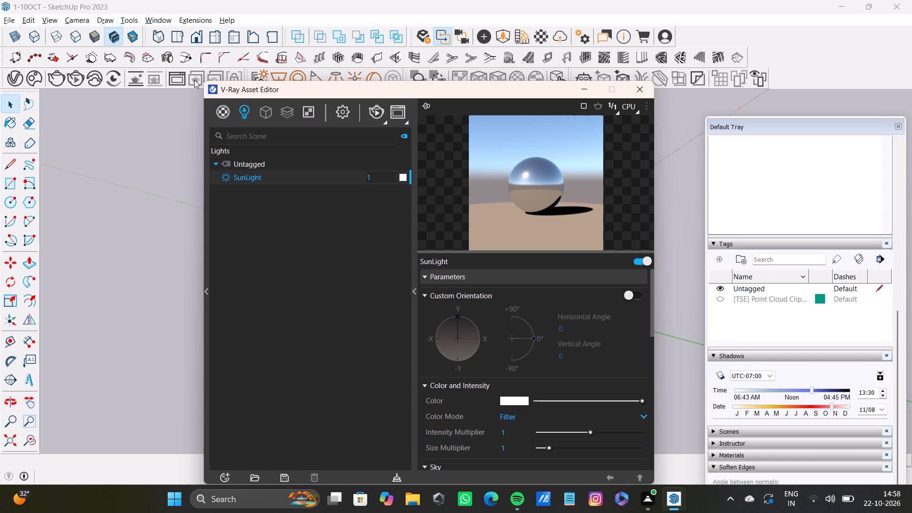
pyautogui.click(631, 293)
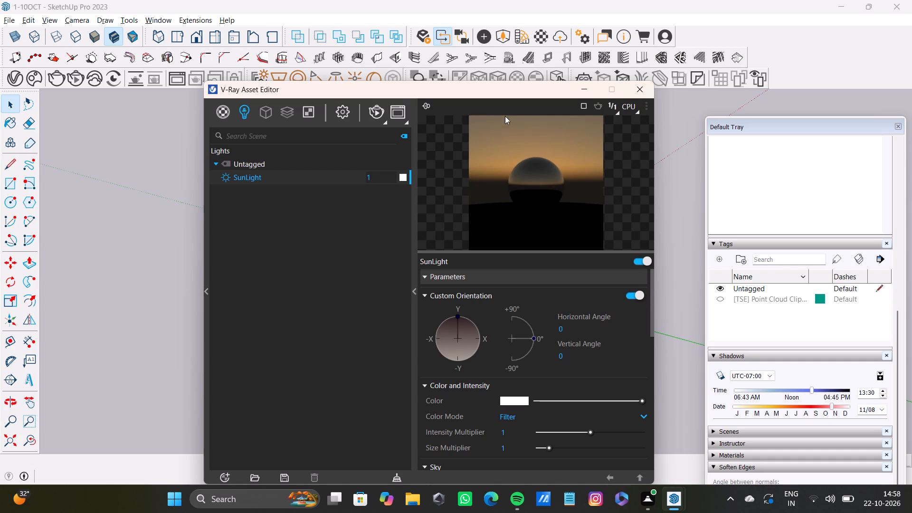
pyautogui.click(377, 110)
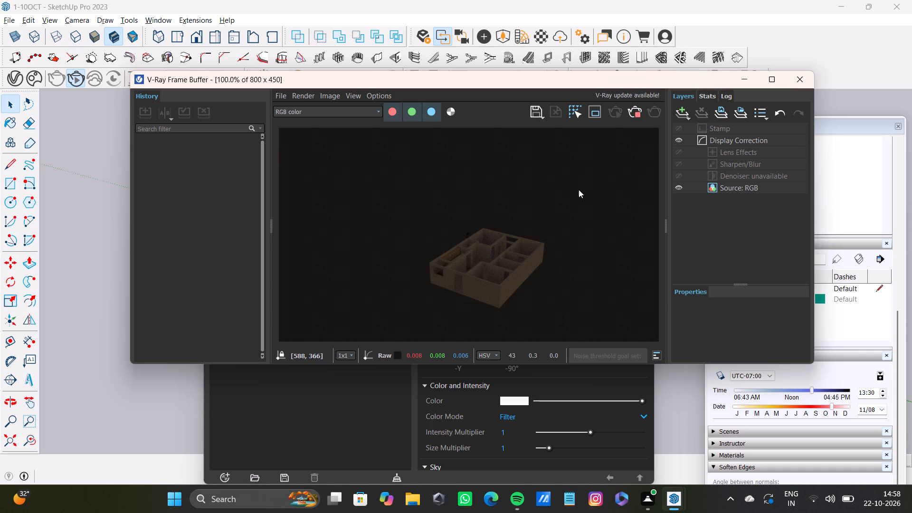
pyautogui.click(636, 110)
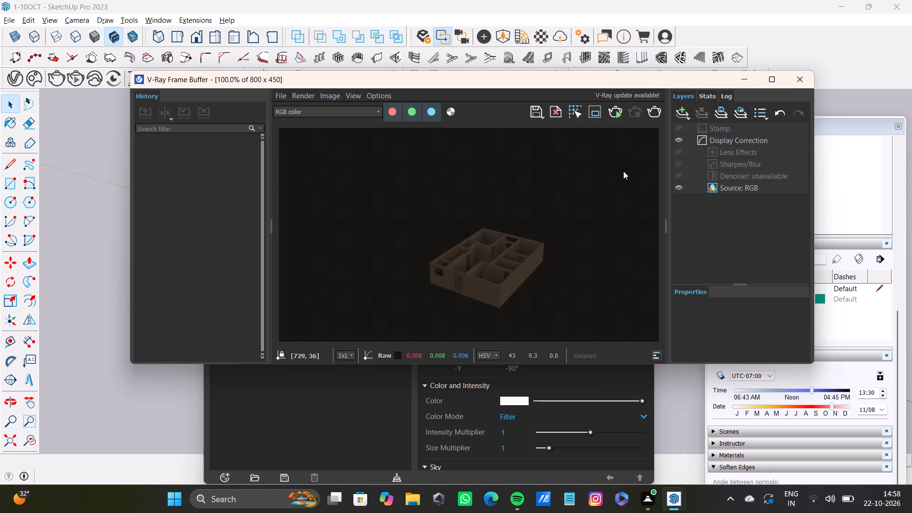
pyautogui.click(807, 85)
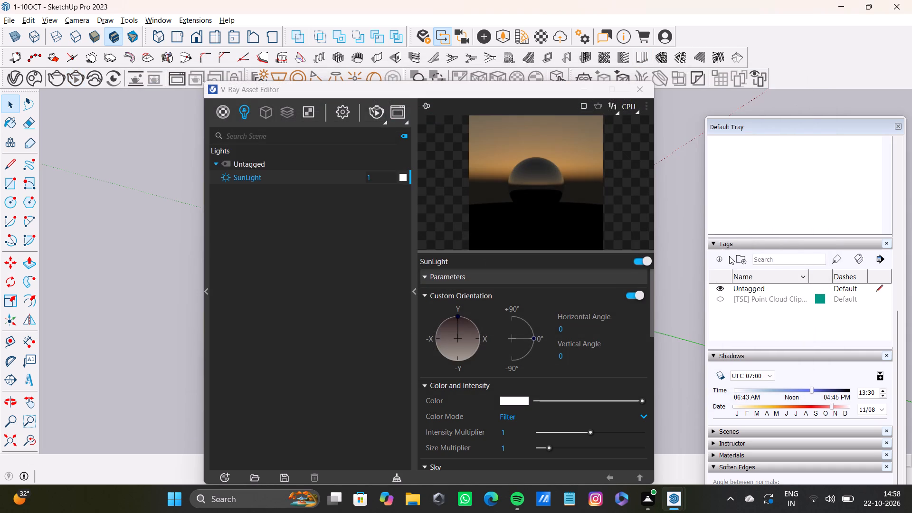
# Turn off the SunLight's Custom Orientation and run the interactive render of the house again, closing the frame buffer when done.
pyautogui.click(634, 297)
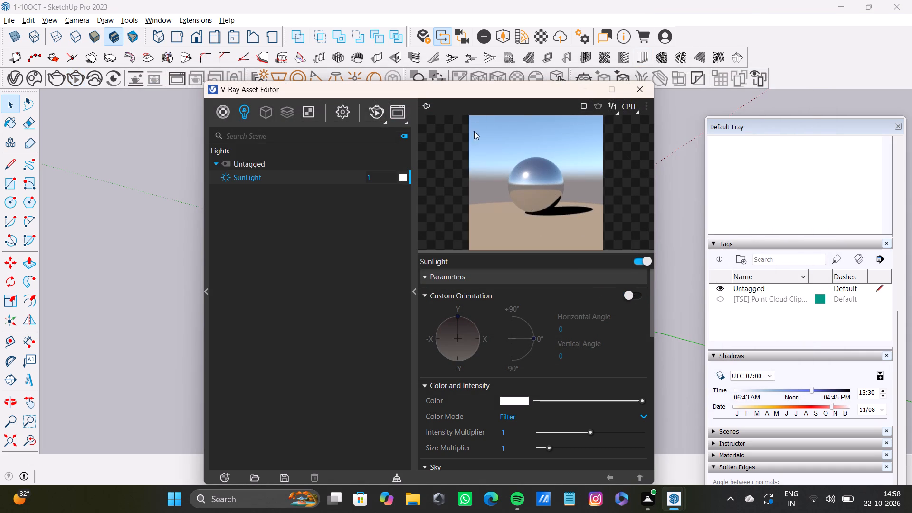
pyautogui.click(373, 116)
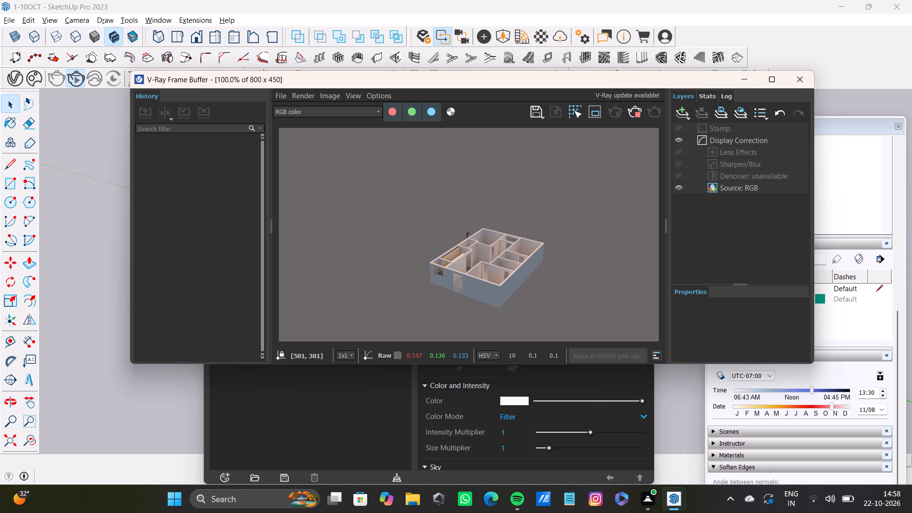
pyautogui.press('Return')
pyautogui.press('Return')
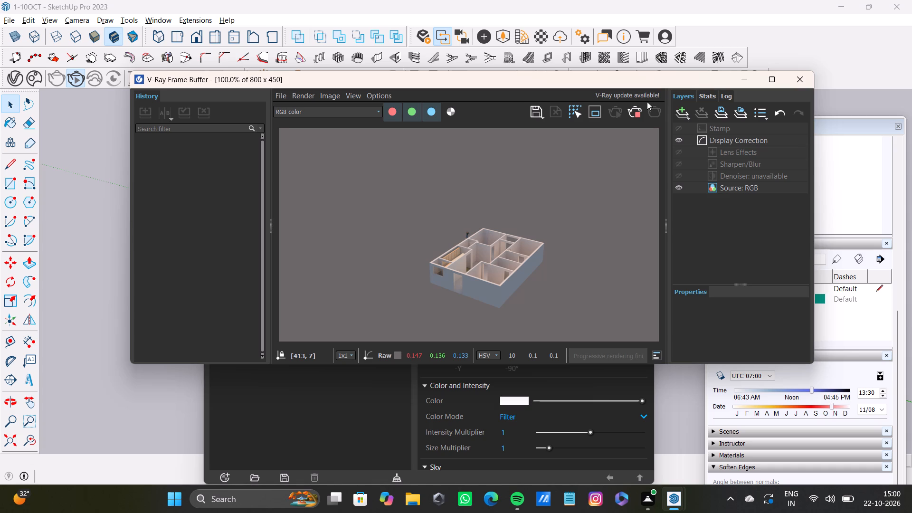
pyautogui.click(801, 77)
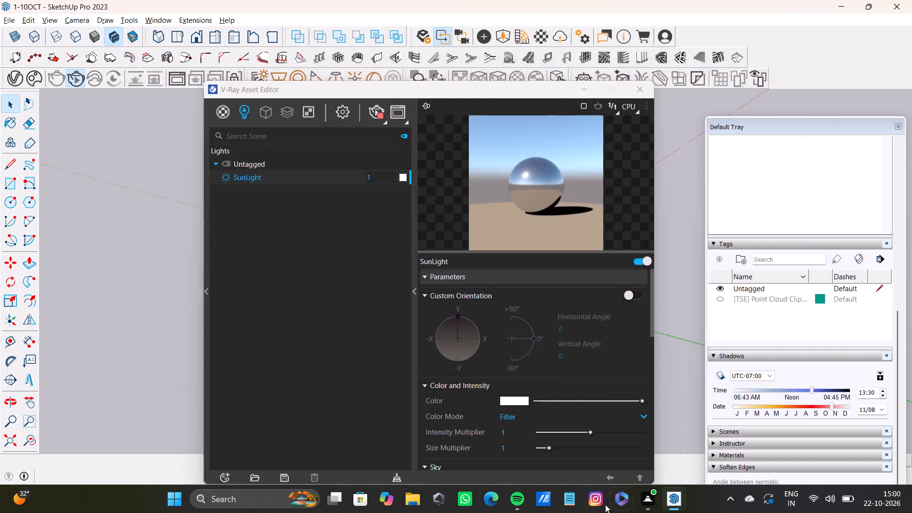
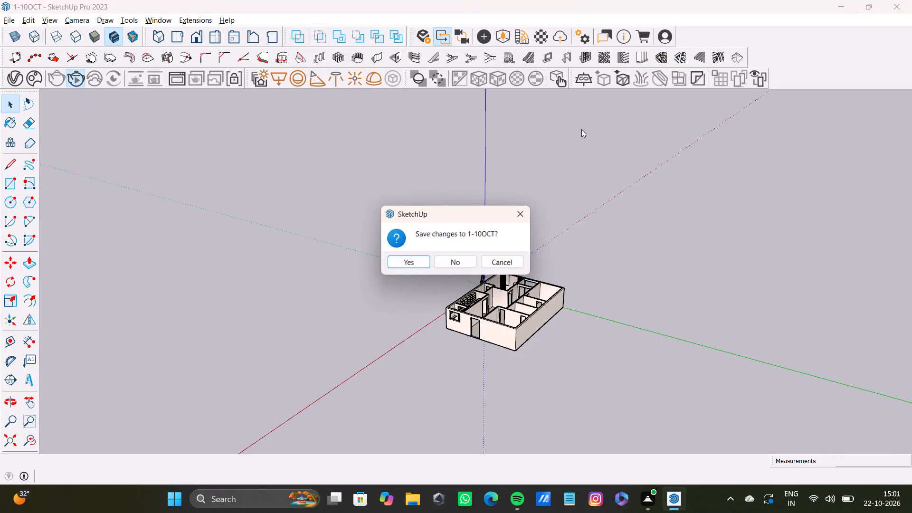
# Discard the changes to the 1-10OCT model and close SketchUp.
pyautogui.click(459, 259)
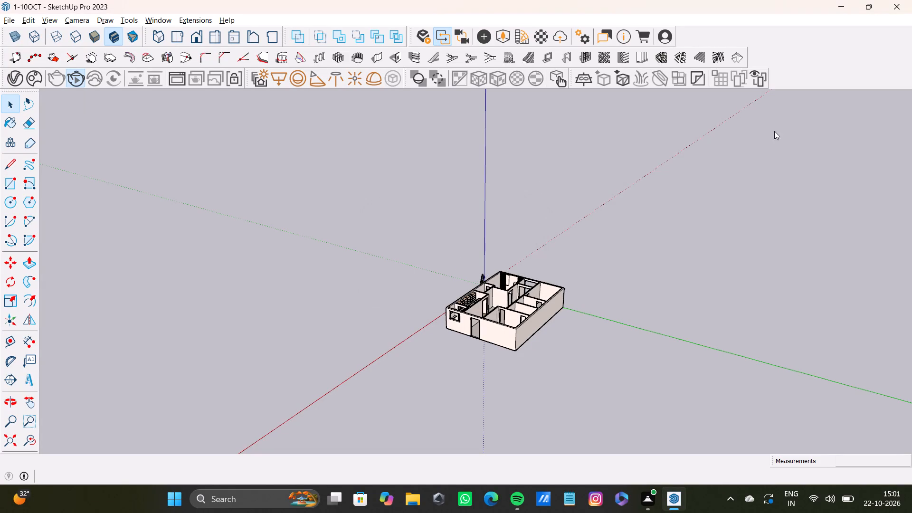
pyautogui.click(893, 4)
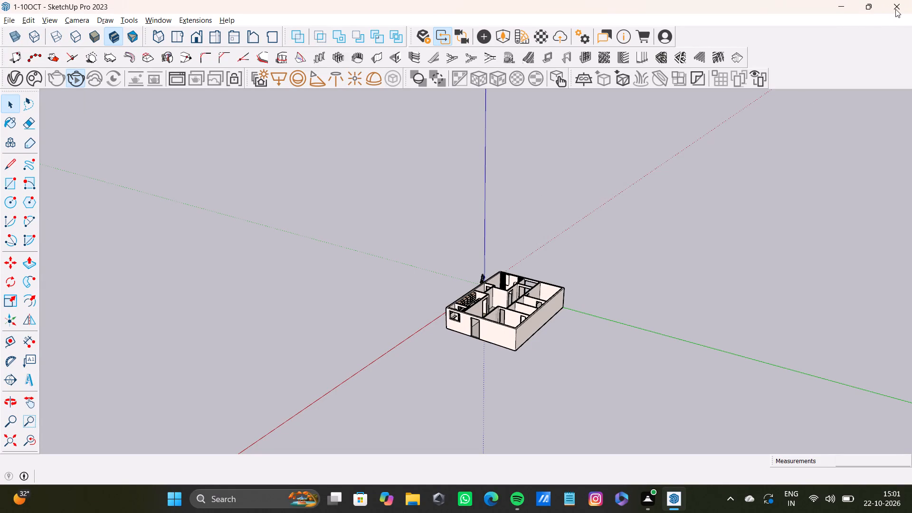
pyautogui.doubleClick(895, 9)
pyautogui.click(896, 9)
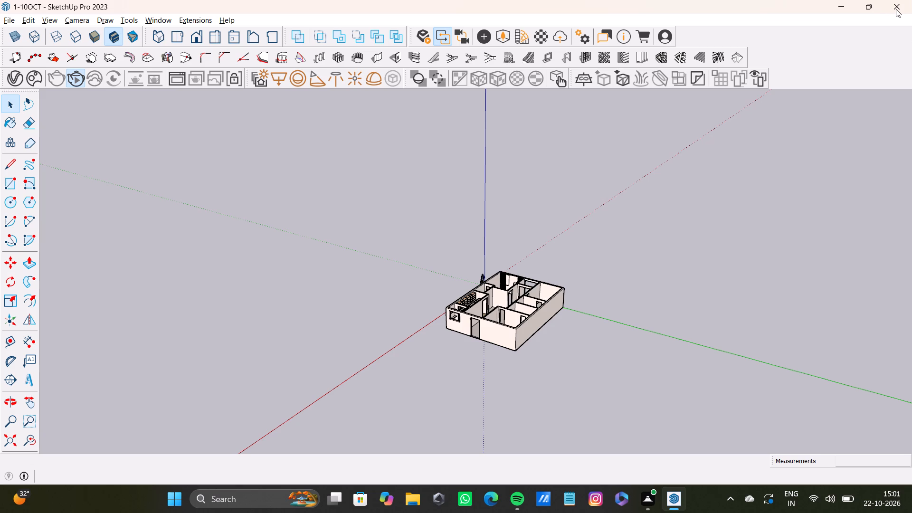
pyautogui.click(903, 0)
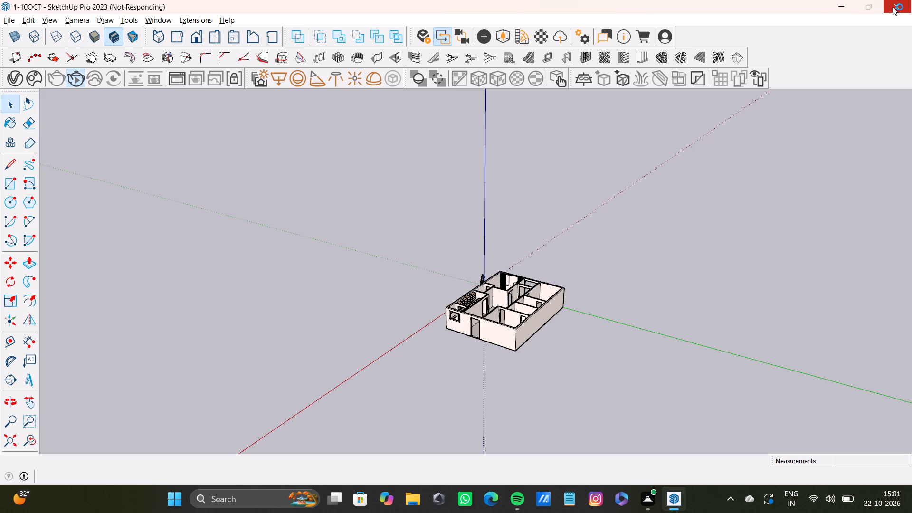
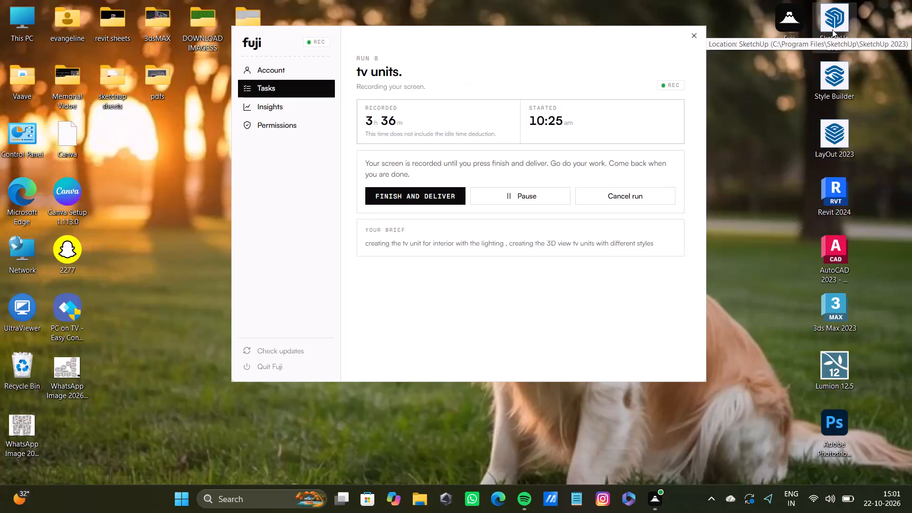
# Launch SketchUp 2023 from the desktop.
pyautogui.click(832, 29)
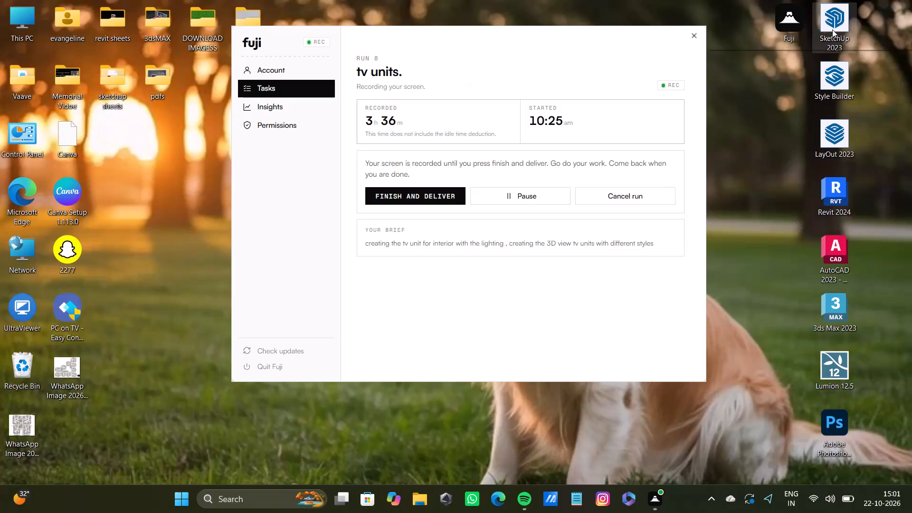
pyautogui.click(832, 29)
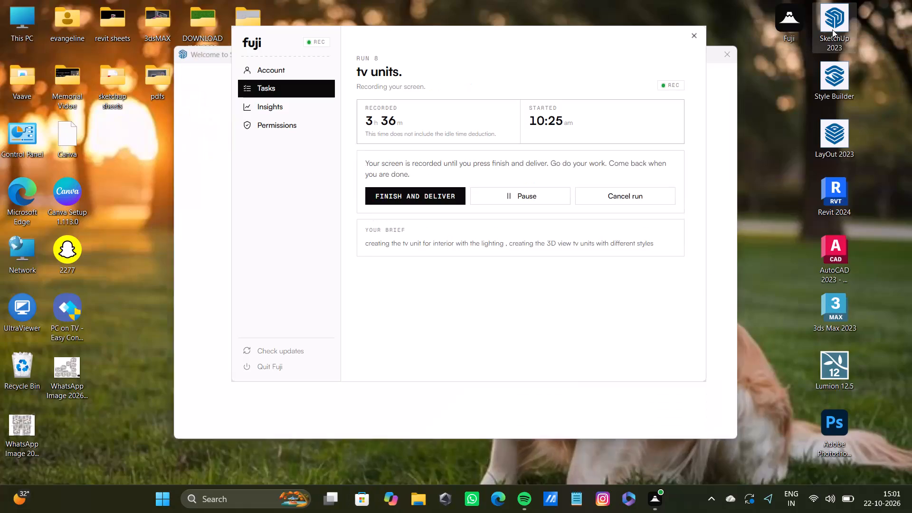
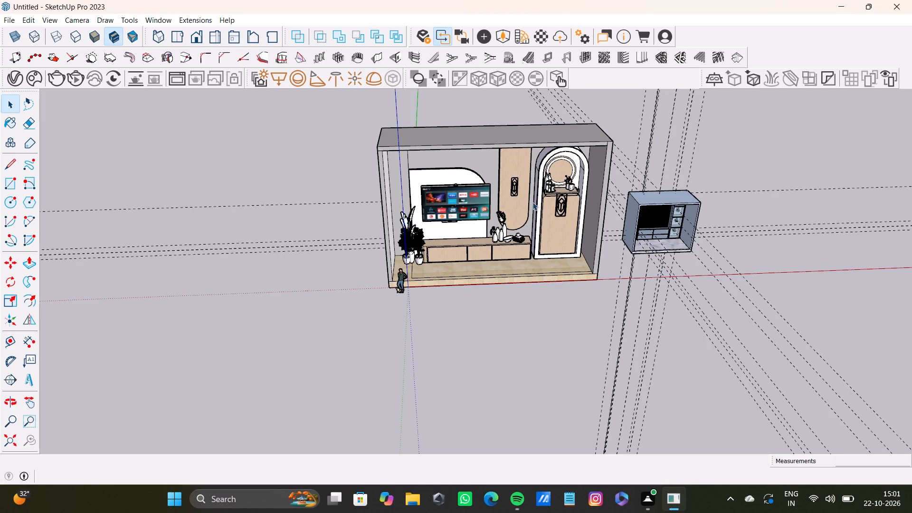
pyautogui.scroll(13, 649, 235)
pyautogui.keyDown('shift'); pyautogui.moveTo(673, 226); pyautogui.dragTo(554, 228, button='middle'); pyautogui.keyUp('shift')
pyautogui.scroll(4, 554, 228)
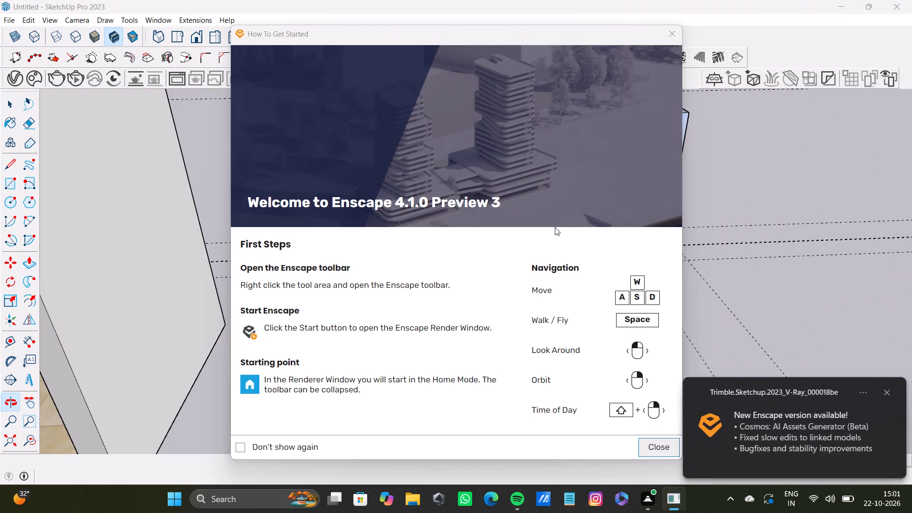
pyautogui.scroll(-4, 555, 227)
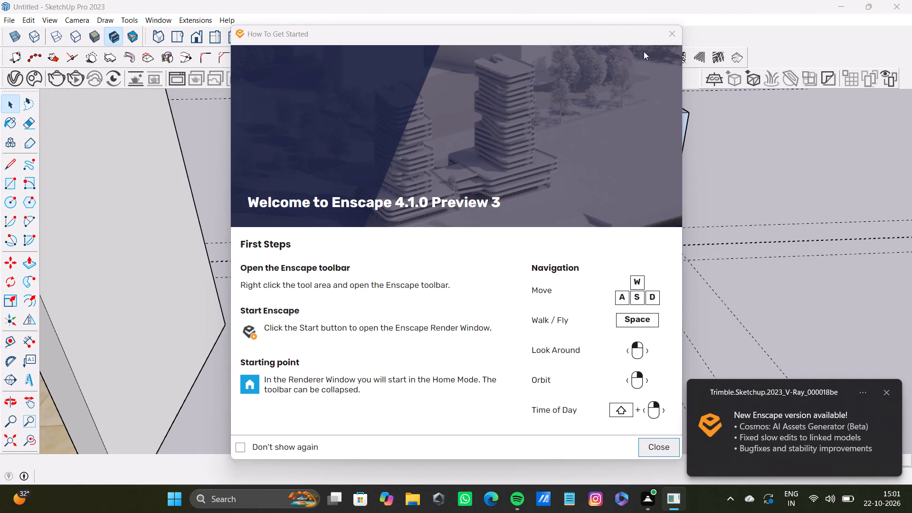
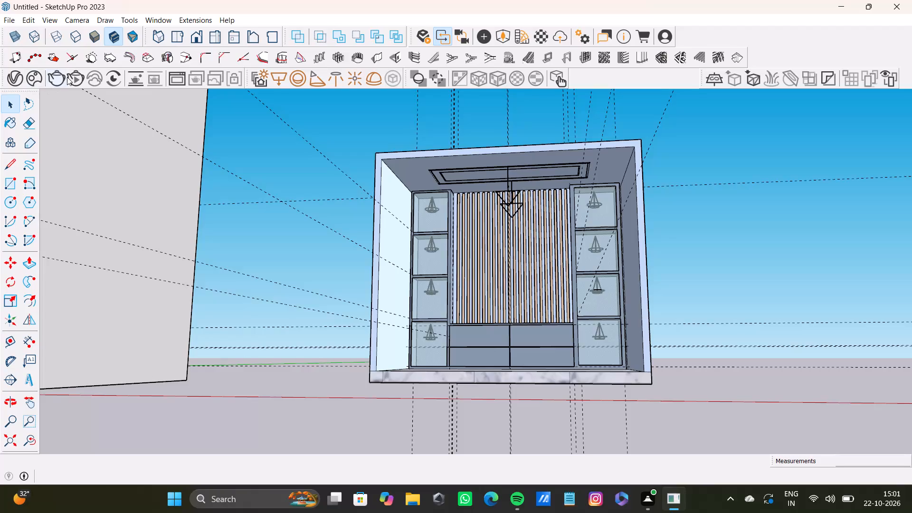
# Start an interactive V-Ray render of the TV unit, dismiss the update notification and move the render window clear of the toolbars.
pyautogui.moveTo(86, 70); pyautogui.dragTo(81, 76)
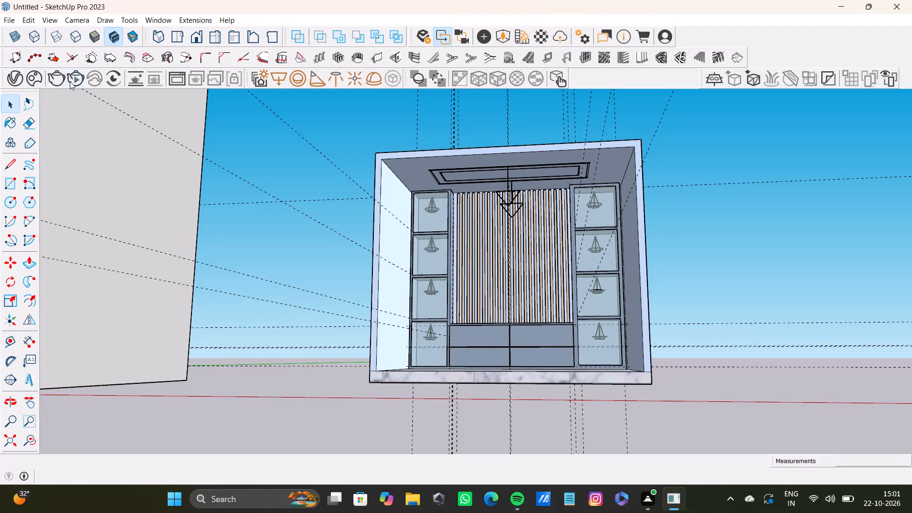
pyautogui.click(70, 81)
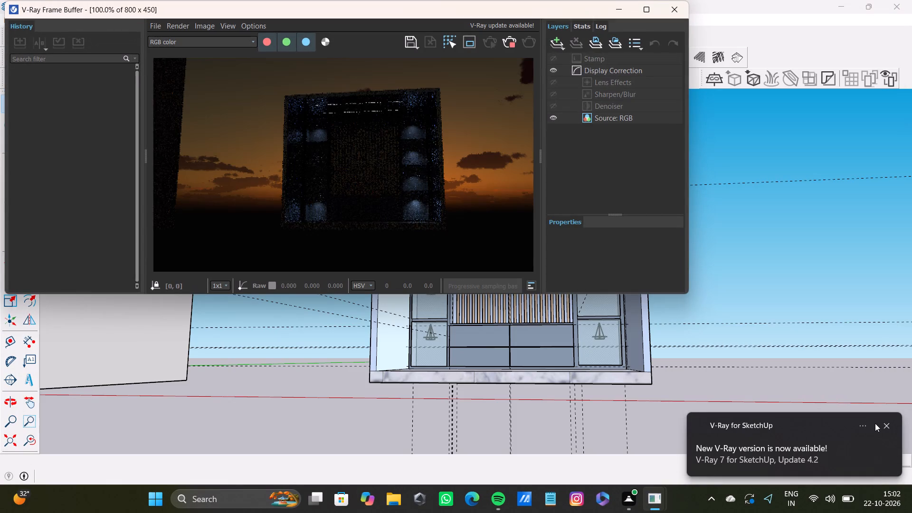
pyautogui.click(890, 429)
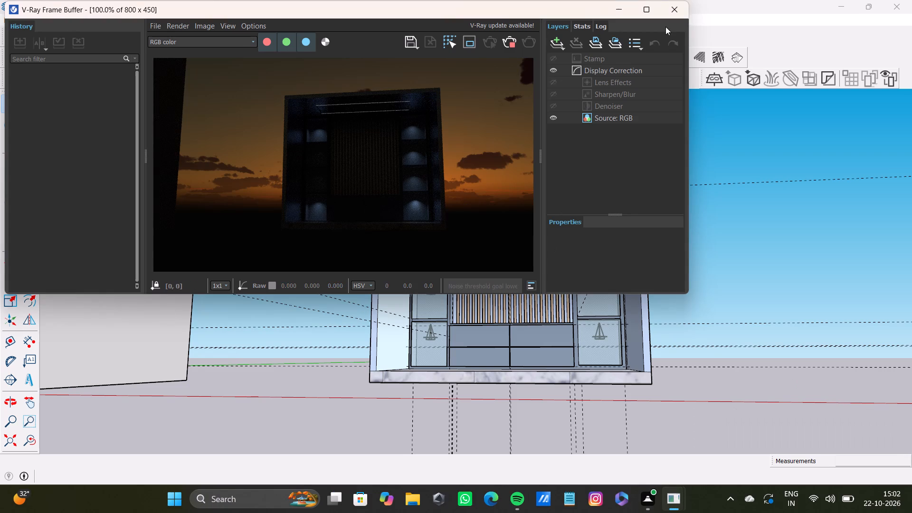
pyautogui.moveTo(554, 9); pyautogui.dragTo(677, 110)
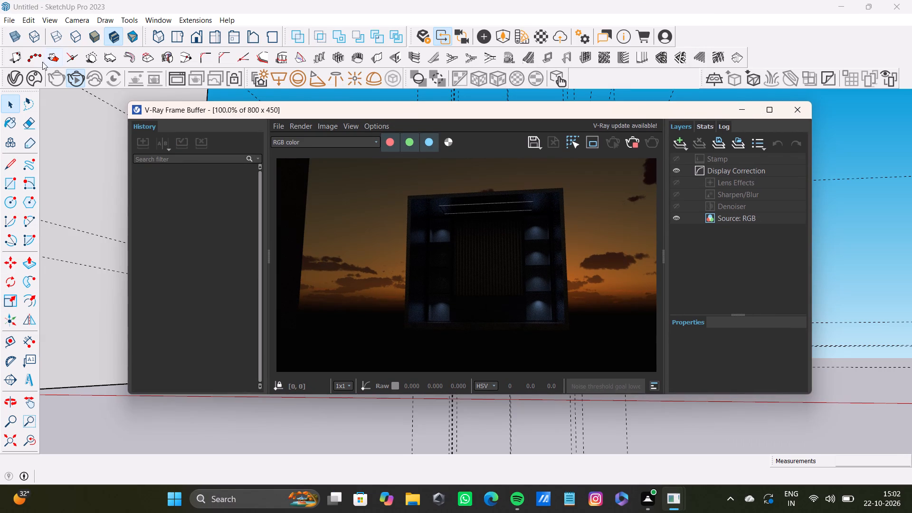
# Turn off custom orientation for the SunLight in the V-Ray Asset Editor's light settings.
pyautogui.click(16, 80)
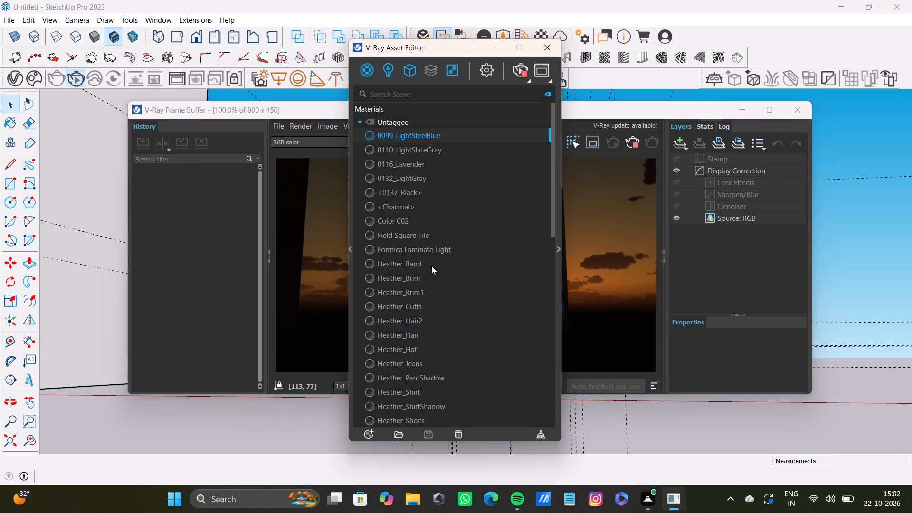
pyautogui.click(390, 70)
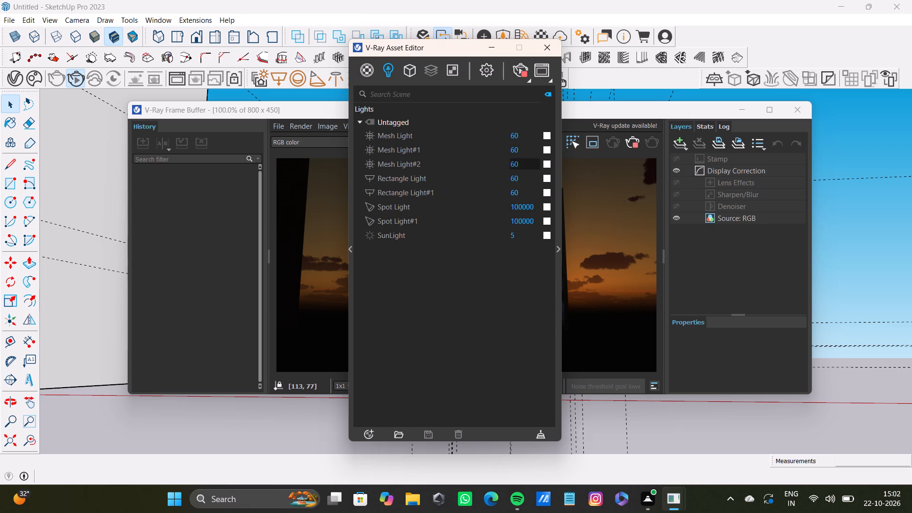
pyautogui.click(557, 250)
pyautogui.click(655, 234)
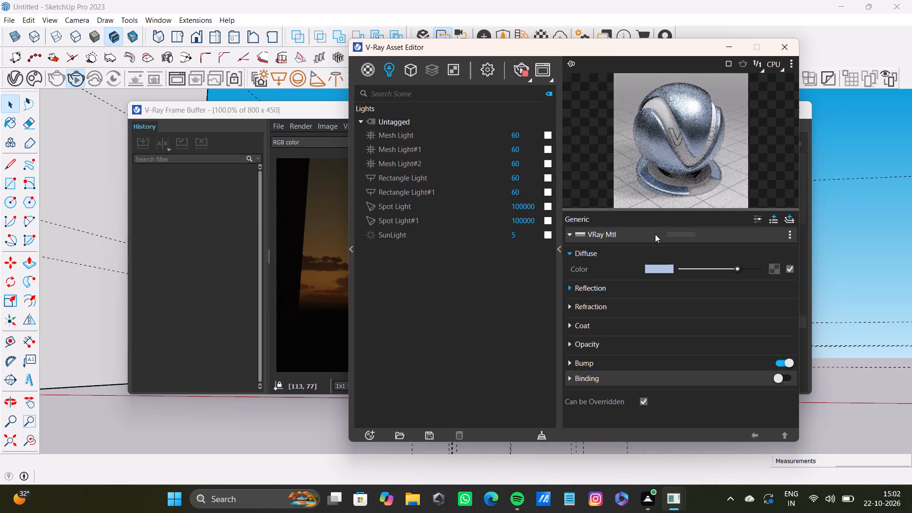
pyautogui.click(366, 68)
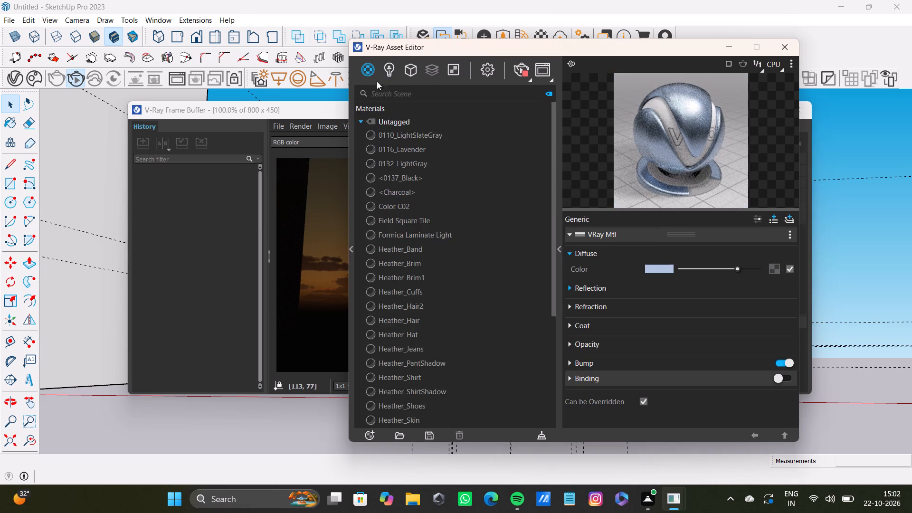
pyautogui.click(494, 70)
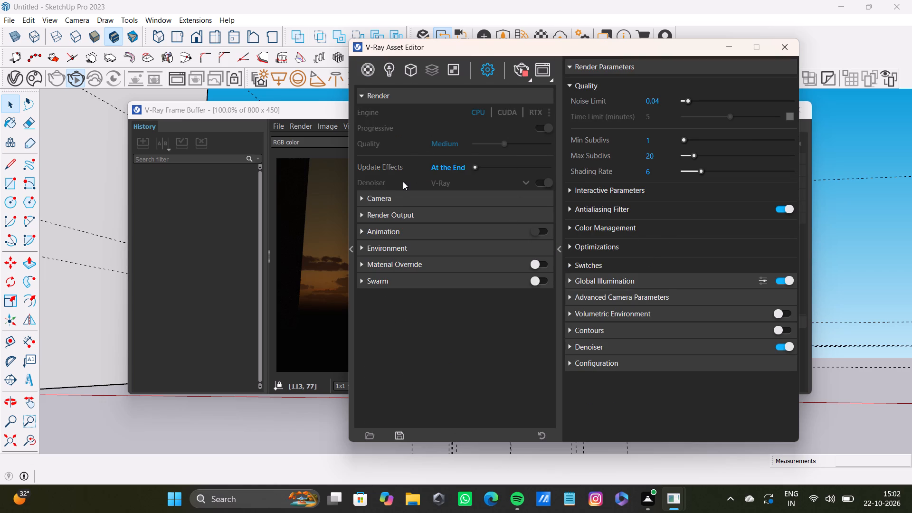
pyautogui.scroll(-3, 566, 281)
pyautogui.click(405, 67)
pyautogui.click(399, 71)
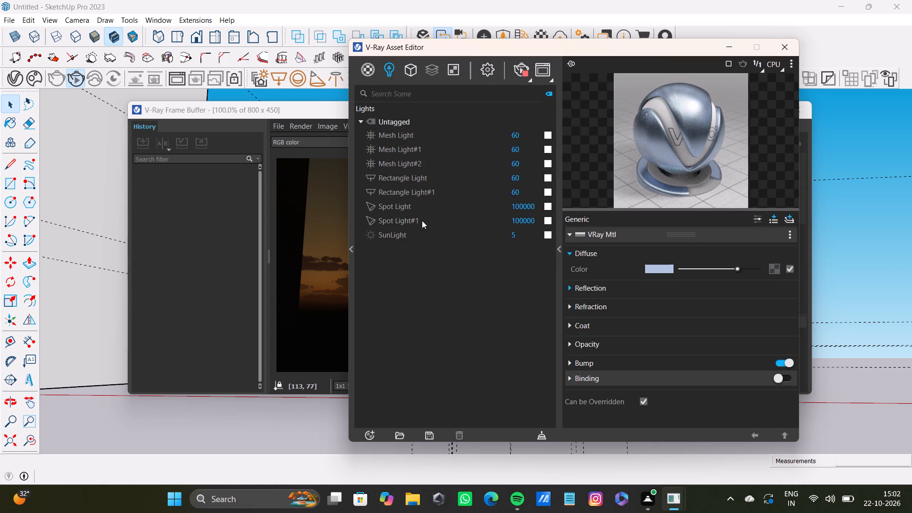
pyautogui.click(420, 234)
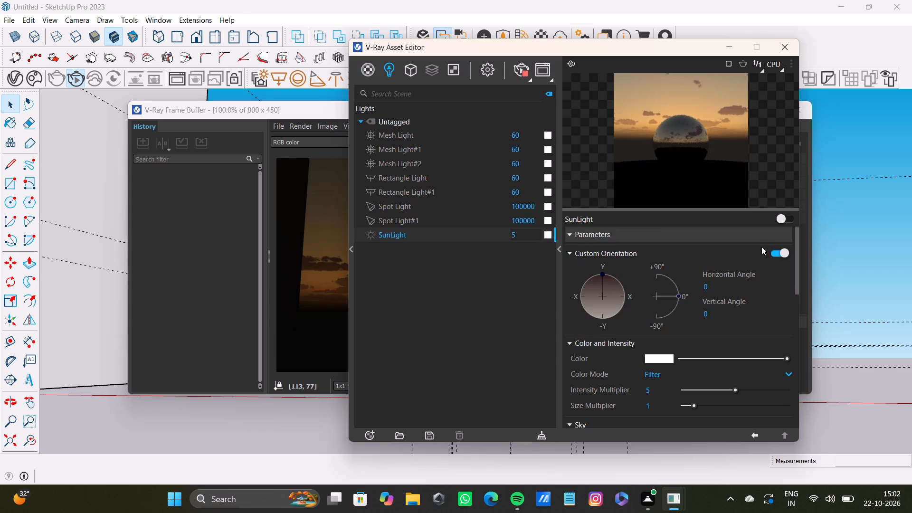
pyautogui.click(777, 253)
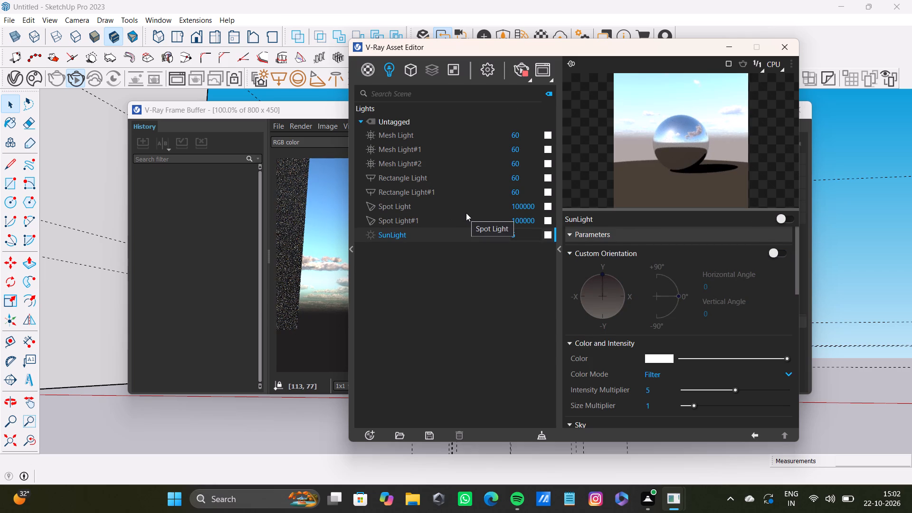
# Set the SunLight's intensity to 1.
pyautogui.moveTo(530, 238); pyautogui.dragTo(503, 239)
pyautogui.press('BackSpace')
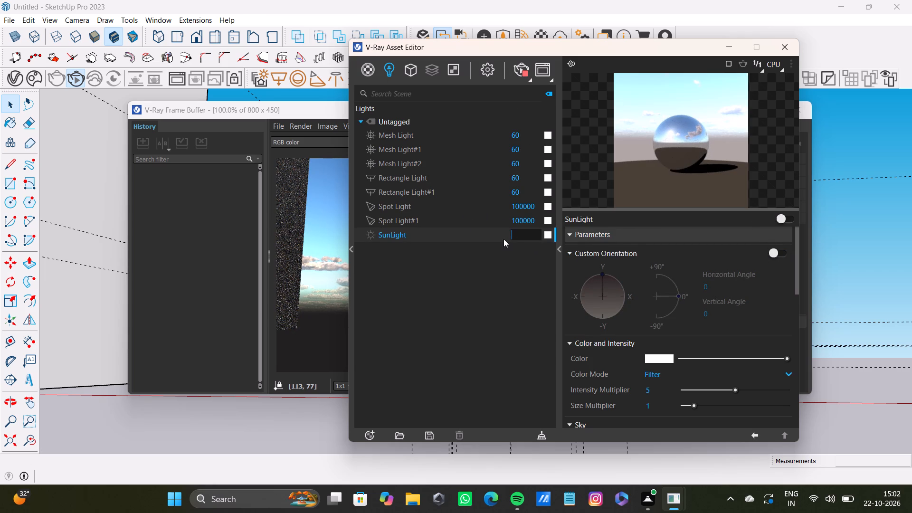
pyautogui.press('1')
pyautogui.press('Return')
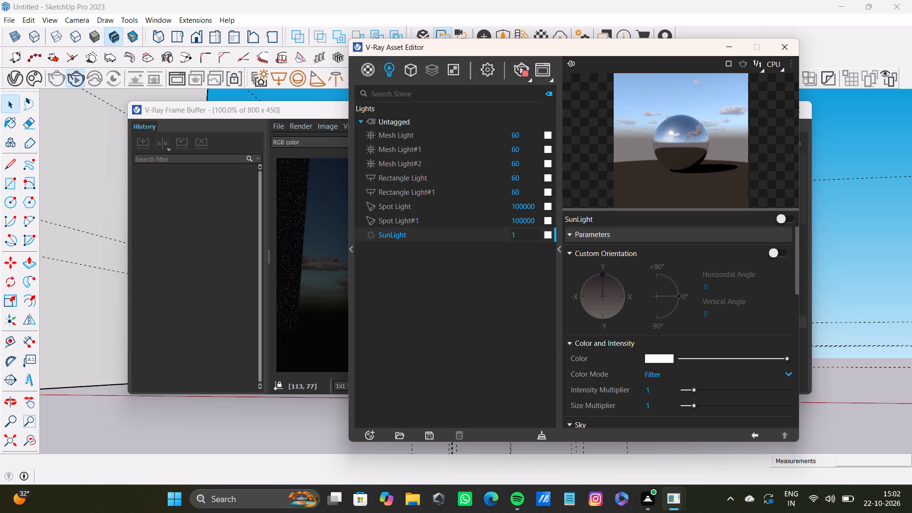
# Set the SunLight's intensity to 6 and close the V-Ray Asset Editor.
pyautogui.moveTo(527, 238); pyautogui.dragTo(504, 240)
pyautogui.press('BackSpace')
pyautogui.press('6')
pyautogui.press('Return')
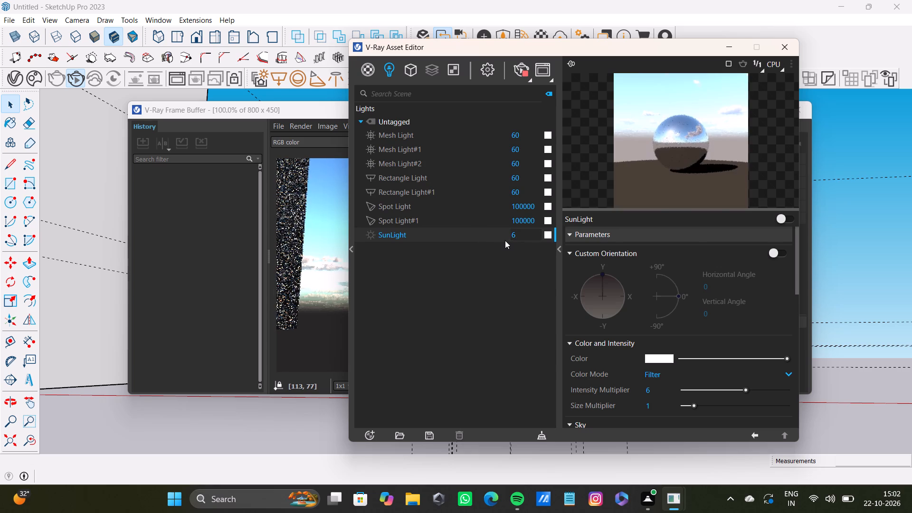
pyautogui.click(787, 47)
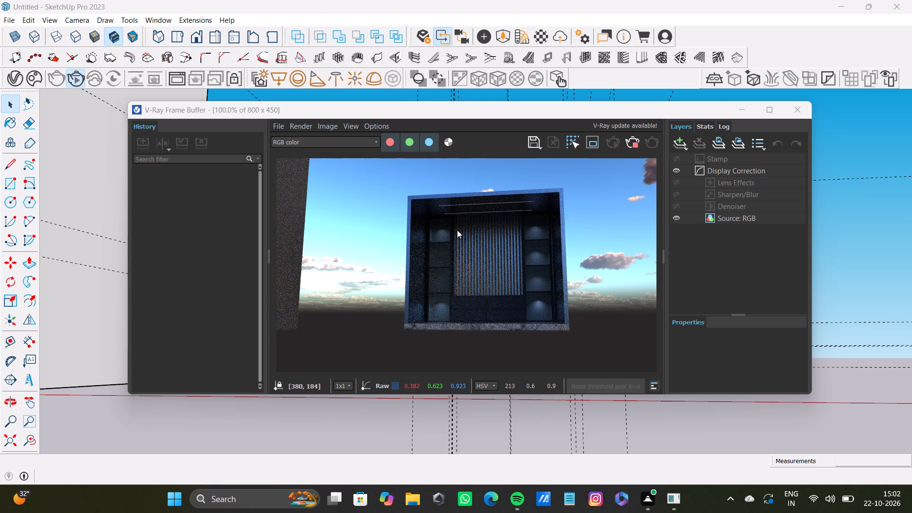
# Review the TV unit in the interactive render and close the V-Ray Frame Buffer.
pyautogui.moveTo(509, 270); pyautogui.dragTo(565, 269, button='middle')
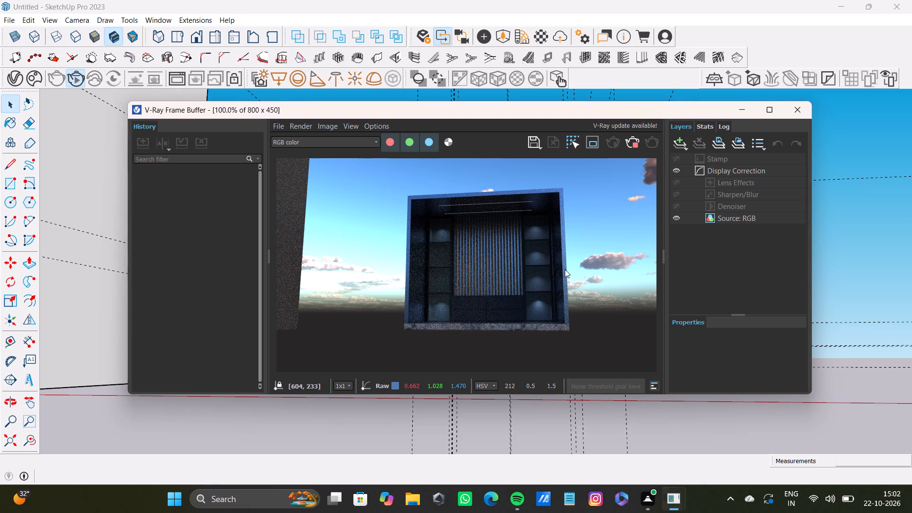
pyautogui.moveTo(565, 269); pyautogui.dragTo(594, 274, button='middle')
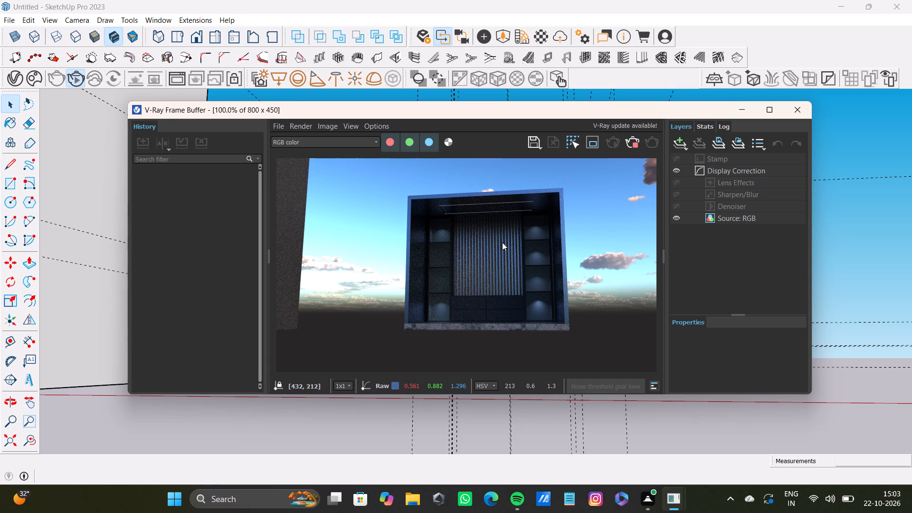
pyautogui.click(803, 112)
# Examine the TV unit's side walls, ceiling frame, glass shelves, slatted panel and drawers from several angles and distances.
pyautogui.scroll(3, 436, 226)
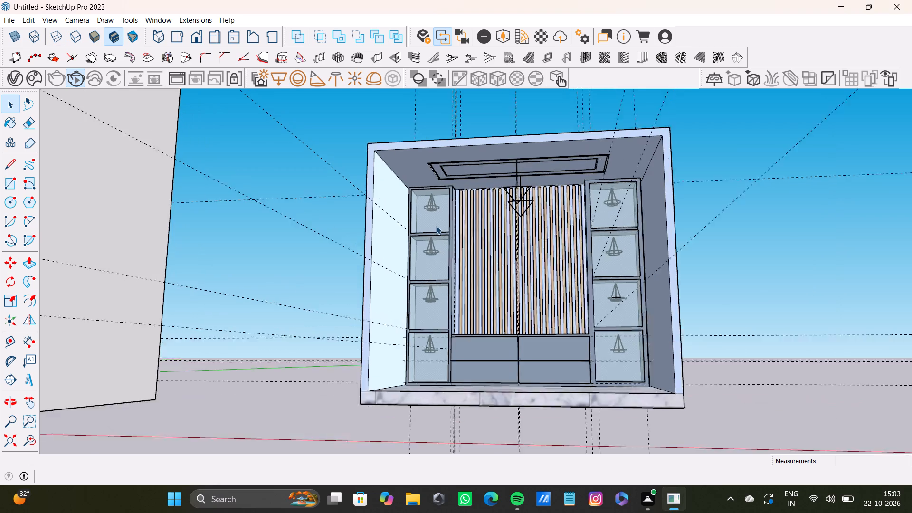
pyautogui.scroll(6, 436, 226)
pyautogui.moveTo(431, 219); pyautogui.dragTo(475, 114, button='middle')
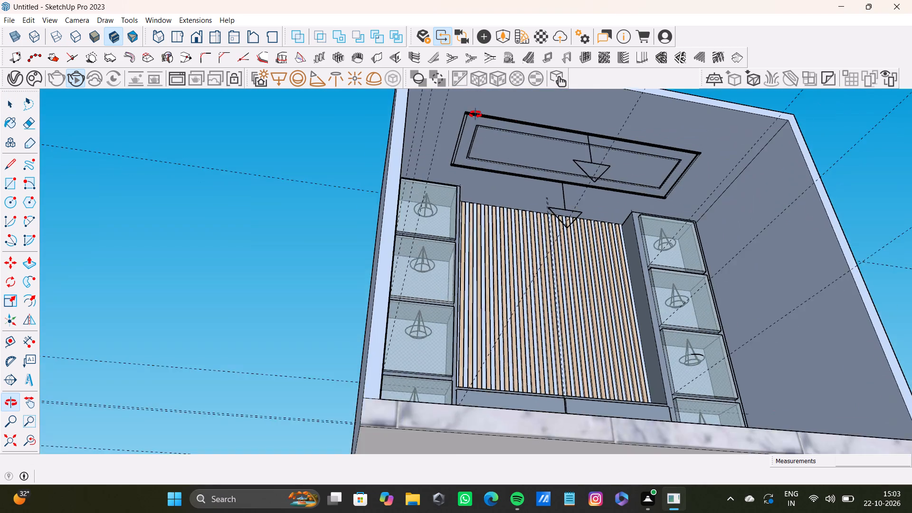
pyautogui.moveTo(475, 114); pyautogui.dragTo(405, 142, button='middle')
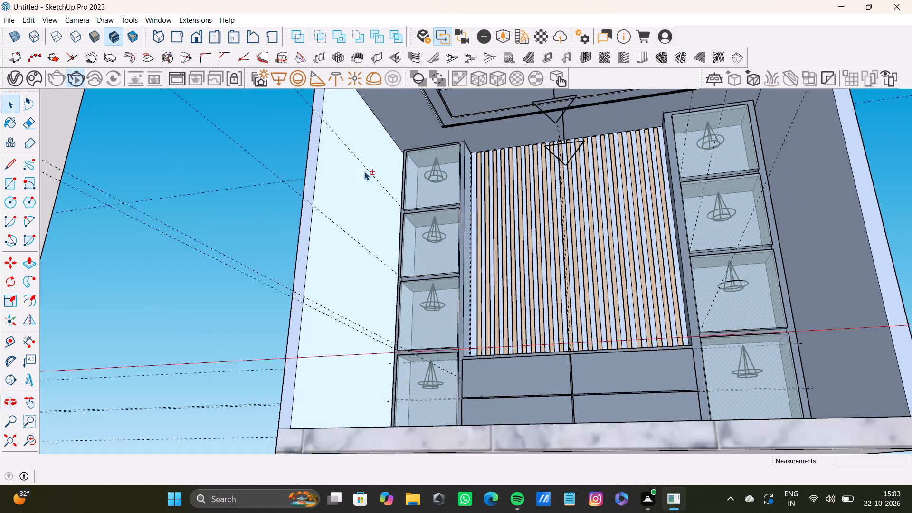
pyautogui.keyDown('shift'); pyautogui.click(325, 202); pyautogui.keyUp('shift')
pyautogui.scroll(-7, 349, 213)
pyautogui.moveTo(362, 228); pyautogui.dragTo(377, 359, button='middle')
pyautogui.scroll(9, 384, 298)
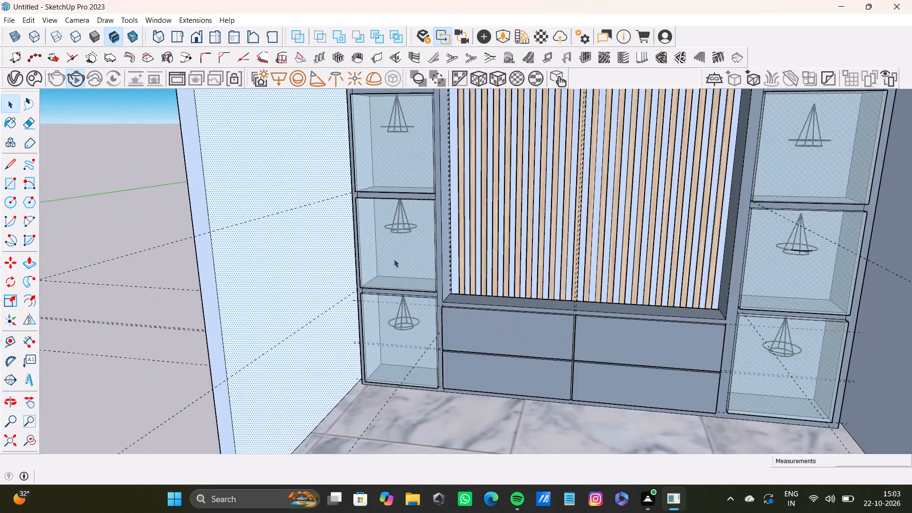
pyautogui.scroll(1, 394, 259)
pyautogui.moveTo(394, 259); pyautogui.dragTo(427, 240, button='middle')
pyautogui.scroll(-9, 402, 259)
pyautogui.keyDown('shift'); pyautogui.moveTo(400, 260); pyautogui.dragTo(341, 266, button='middle'); pyautogui.keyUp('shift')
pyautogui.keyDown('shift'); pyautogui.scroll(4, 292, 239); pyautogui.keyUp('shift')
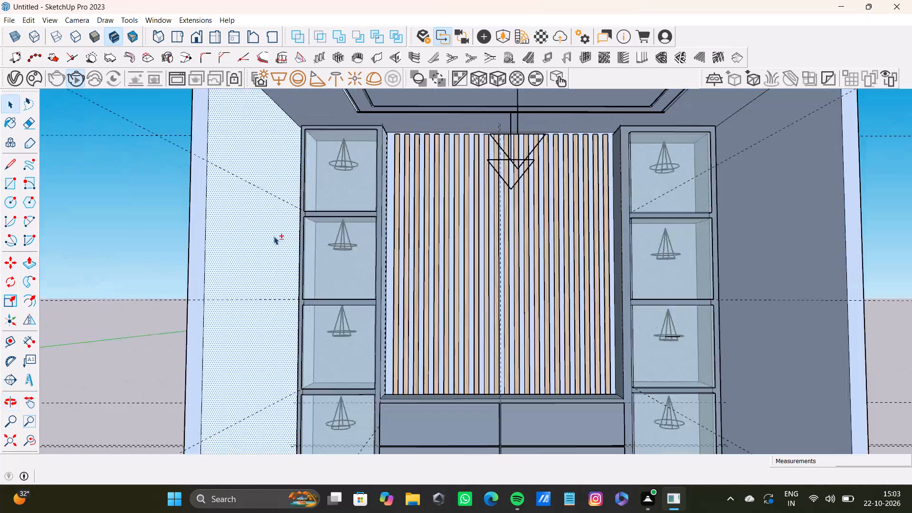
pyautogui.keyDown('shift'); pyautogui.scroll(-10, 274, 236); pyautogui.keyUp('shift')
pyautogui.hotkey('ctrl', 'z')
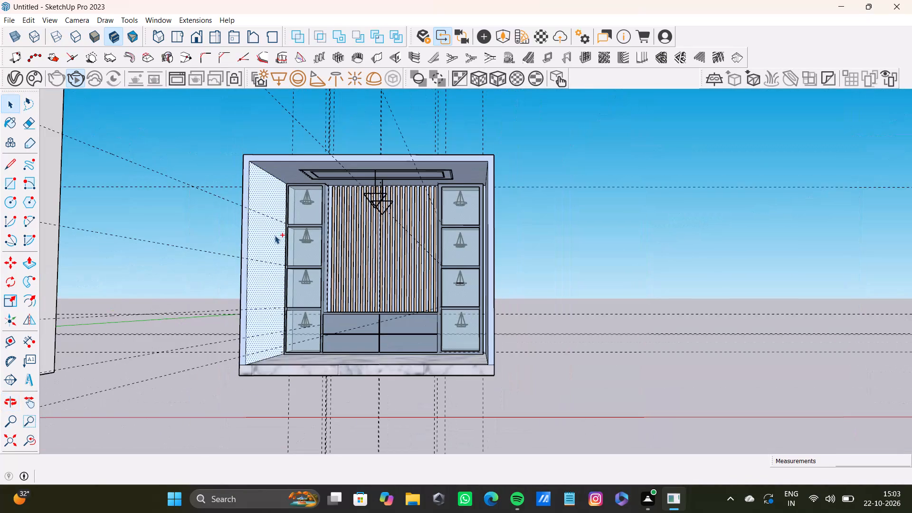
pyautogui.scroll(-5, 275, 216)
pyautogui.moveTo(281, 244); pyautogui.dragTo(346, 215, button='middle')
pyautogui.scroll(8, 343, 223)
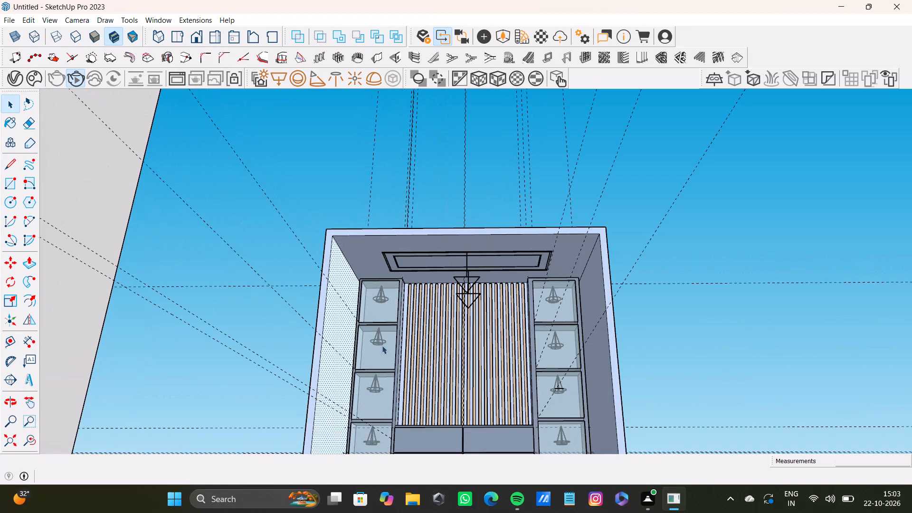
pyautogui.click(347, 266)
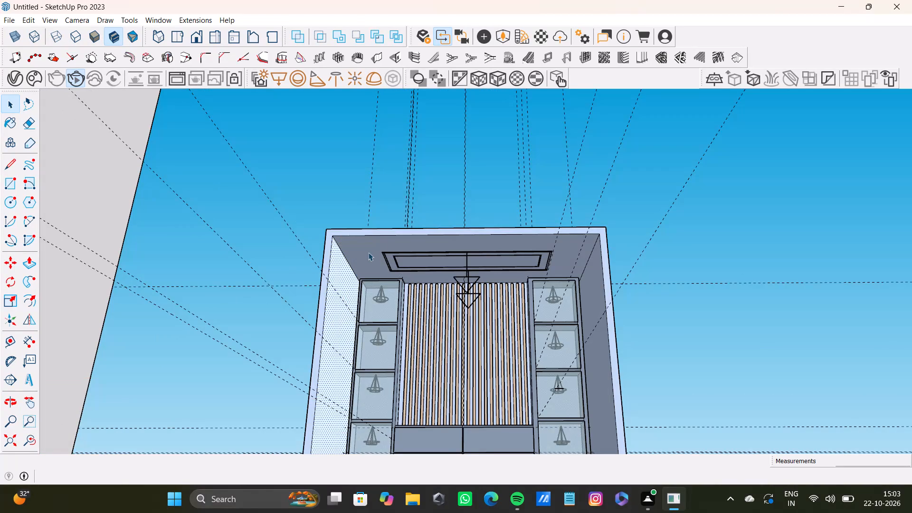
pyautogui.click(368, 252)
pyautogui.scroll(-5, 368, 256)
pyautogui.moveTo(368, 256); pyautogui.dragTo(423, 432, button='middle')
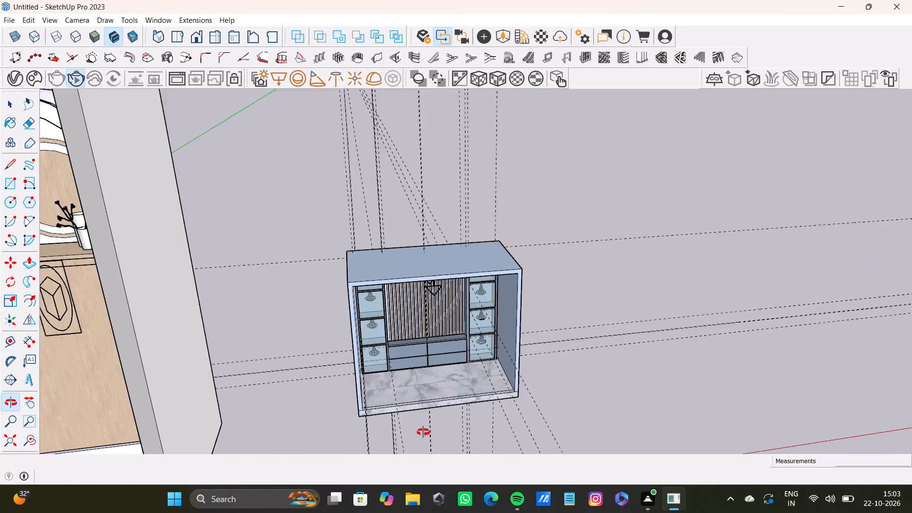
pyautogui.moveTo(423, 432); pyautogui.dragTo(434, 383, button='middle')
pyautogui.press('space')
pyautogui.click(509, 169)
pyautogui.scroll(4, 486, 297)
pyautogui.scroll(-16, 486, 297)
pyautogui.moveTo(477, 303); pyautogui.dragTo(463, 274, button='middle')
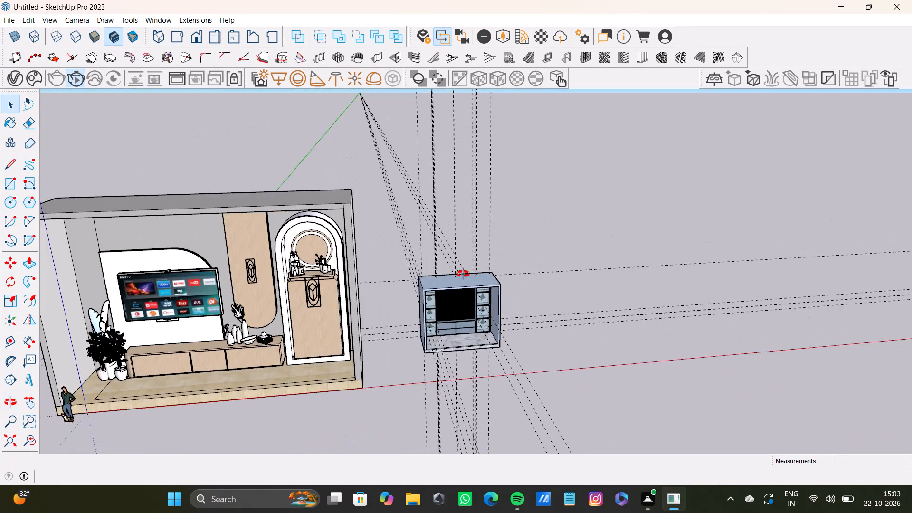
pyautogui.moveTo(463, 274); pyautogui.dragTo(455, 250, button='middle')
pyautogui.scroll(9, 449, 278)
pyautogui.moveTo(464, 309); pyautogui.dragTo(434, 223, button='middle')
pyautogui.scroll(4, 484, 365)
pyautogui.moveTo(484, 366); pyautogui.dragTo(474, 364, button='middle')
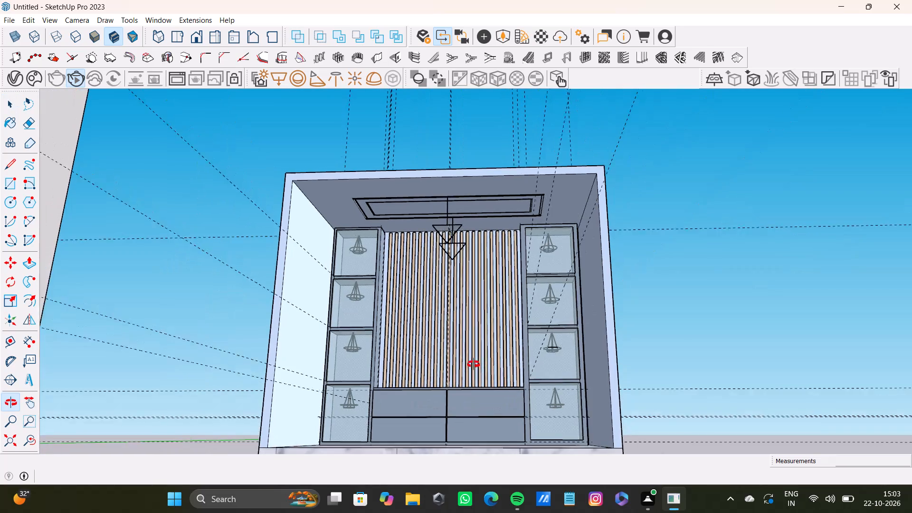
pyautogui.moveTo(474, 364); pyautogui.dragTo(459, 361, button='middle')
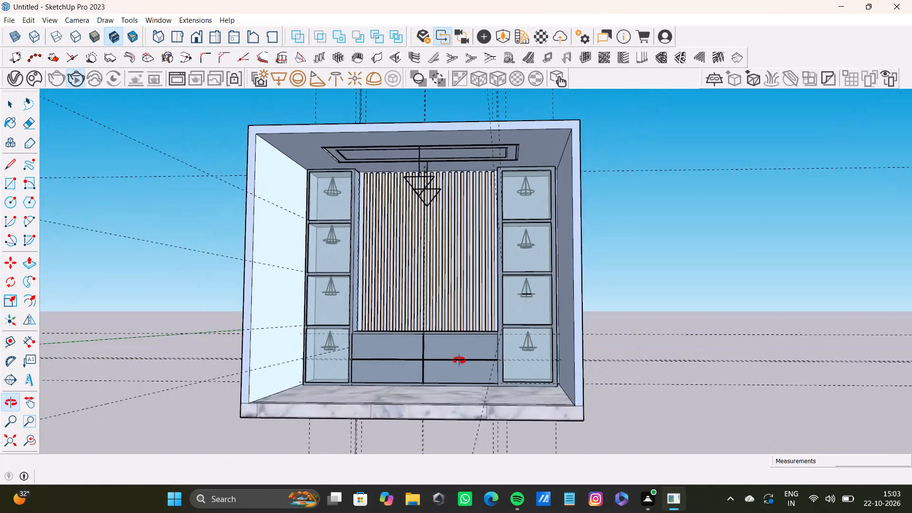
pyautogui.moveTo(459, 361); pyautogui.dragTo(464, 363, button='middle')
# Delete all construction guides from the model.
pyautogui.click(22, 19)
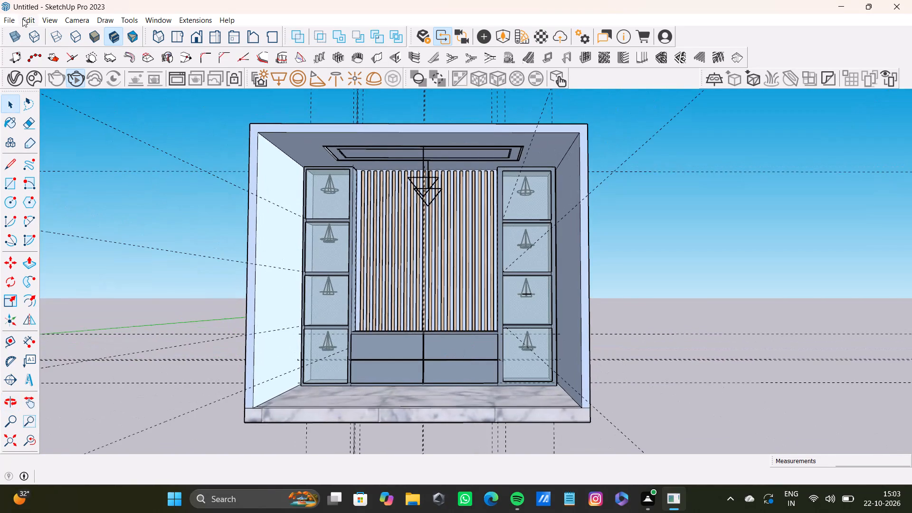
pyautogui.click(80, 116)
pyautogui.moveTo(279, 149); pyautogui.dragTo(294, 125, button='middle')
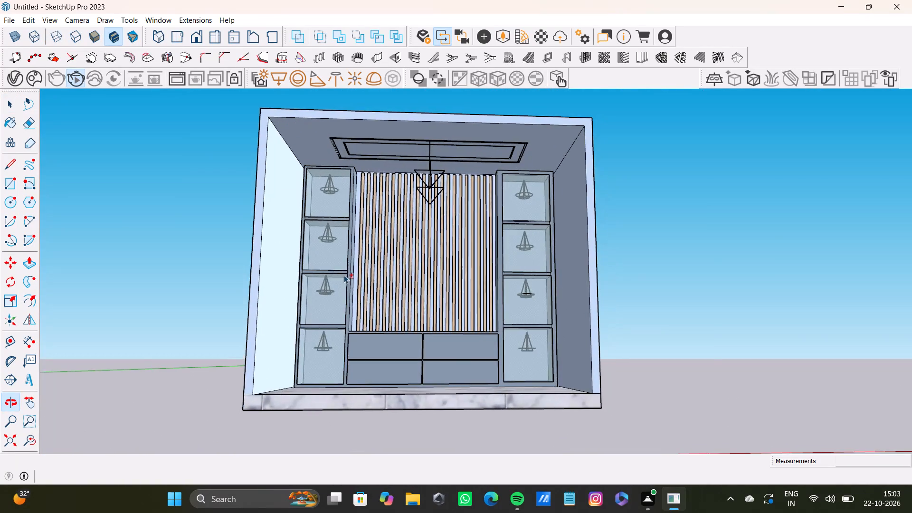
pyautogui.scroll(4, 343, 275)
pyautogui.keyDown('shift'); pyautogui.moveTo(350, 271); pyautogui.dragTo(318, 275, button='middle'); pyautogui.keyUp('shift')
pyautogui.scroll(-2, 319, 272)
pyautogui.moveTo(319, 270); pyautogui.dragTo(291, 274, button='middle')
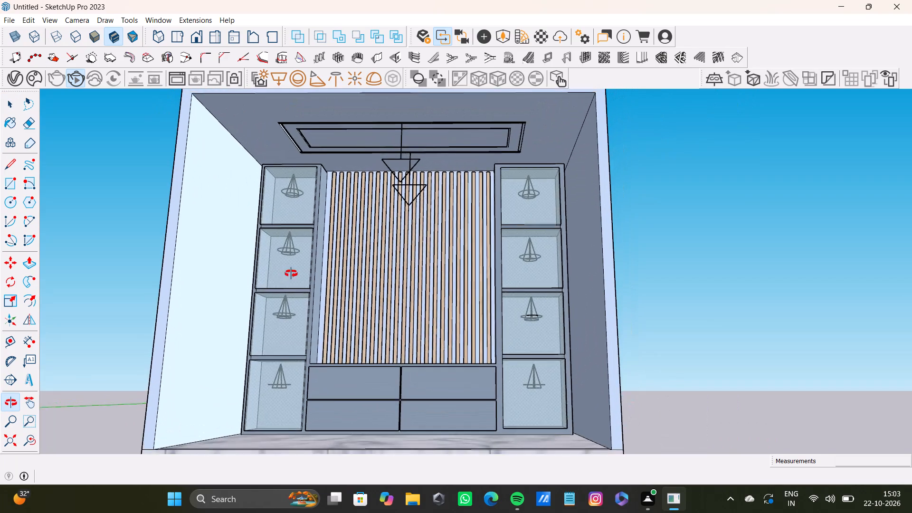
# Frame the whole TV unit in a front view and stop the V-Ray interactive render.
pyautogui.moveTo(291, 274); pyautogui.dragTo(273, 261, button='middle')
pyautogui.moveTo(327, 277); pyautogui.dragTo(355, 279, button='middle')
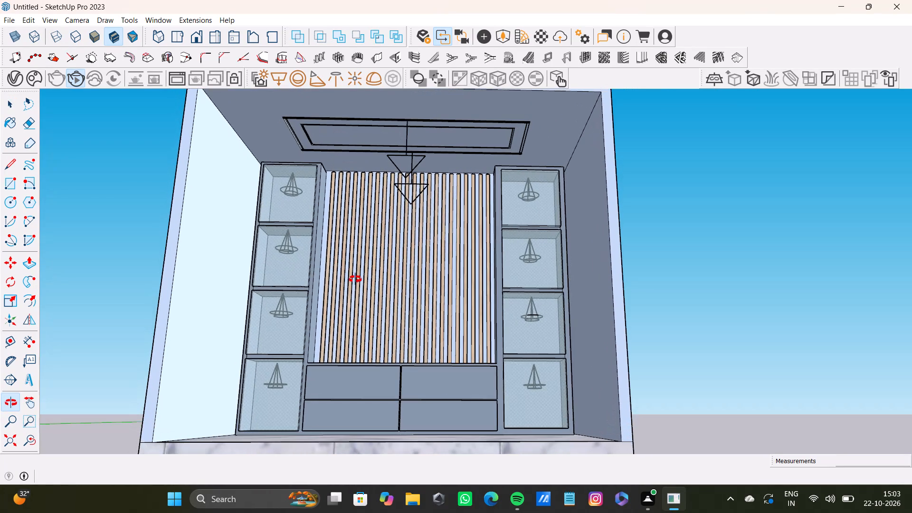
pyautogui.moveTo(355, 279); pyautogui.dragTo(356, 279, button='middle')
pyautogui.keyDown('shift'); pyautogui.scroll(-1, 356, 278); pyautogui.keyUp('shift')
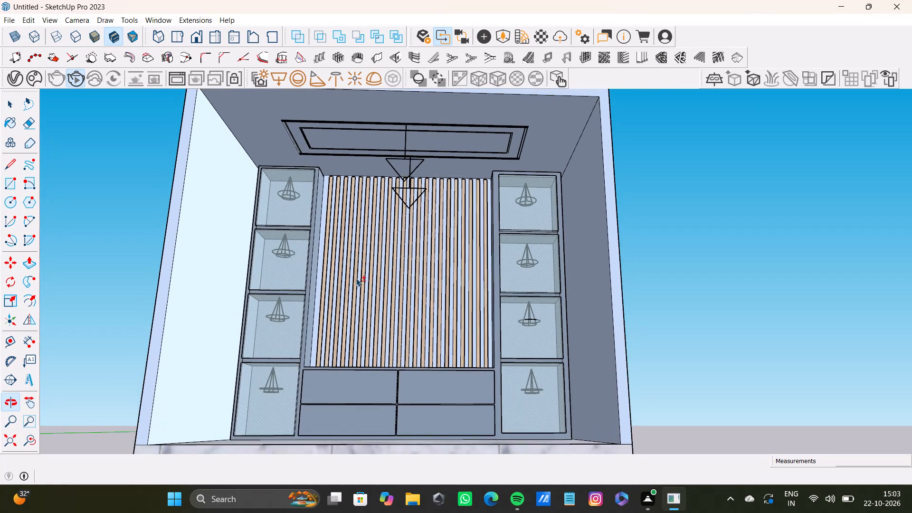
pyautogui.middleClick(355, 276)
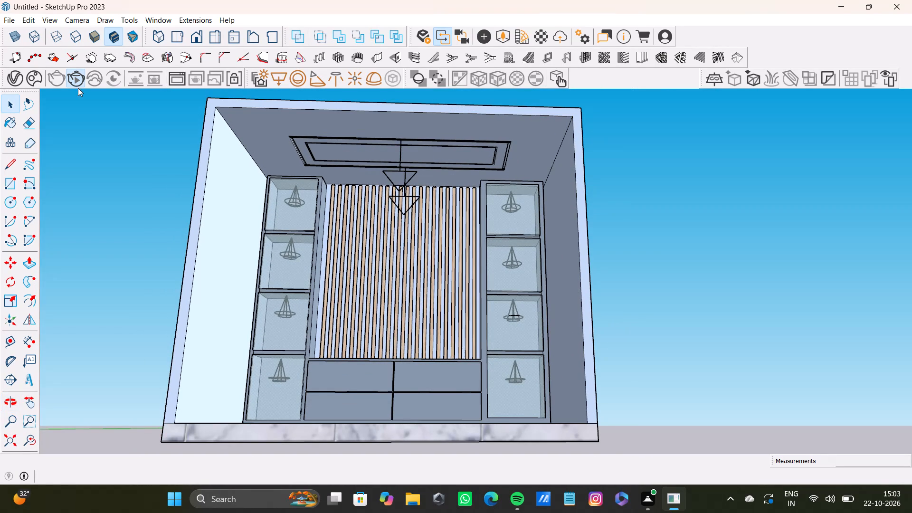
pyautogui.click(82, 87)
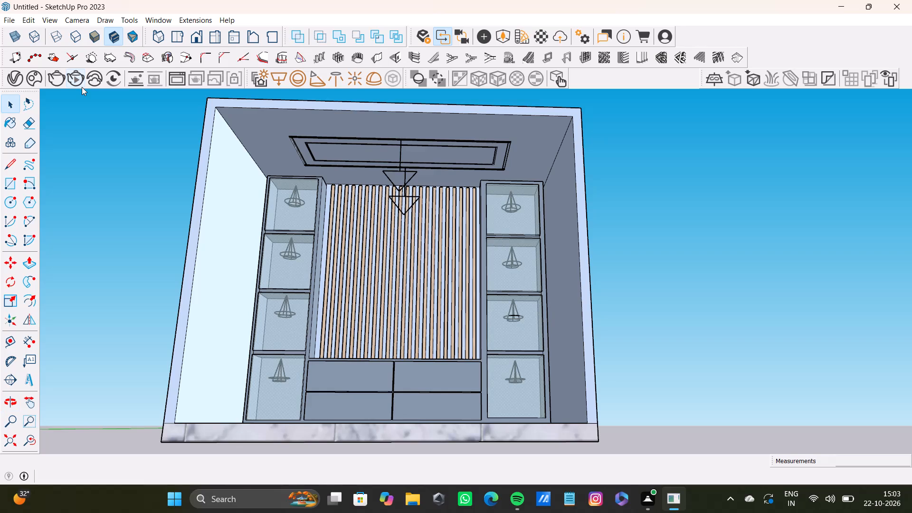
# Print the framed TV unit view to a PDF named 22nd oct s1 in the Desktop pdfs folder.
pyautogui.click(0, 15)
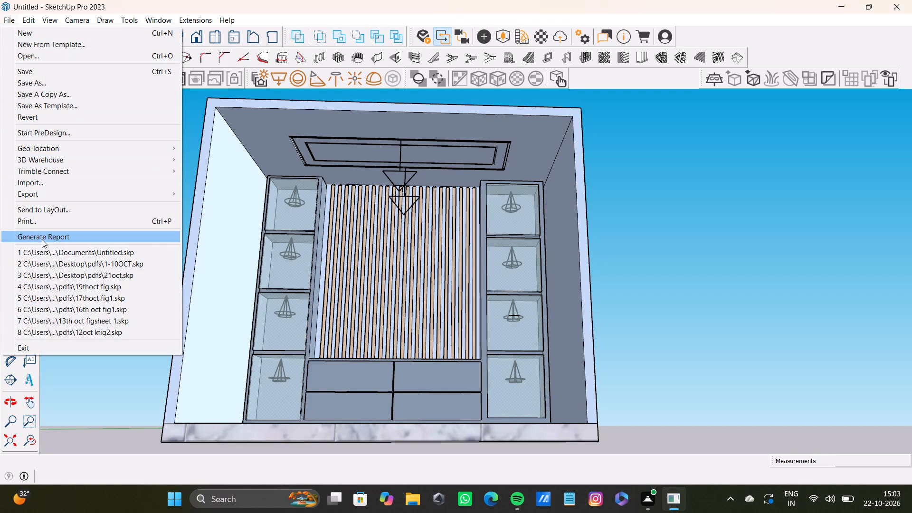
pyautogui.click(45, 222)
pyautogui.click(480, 317)
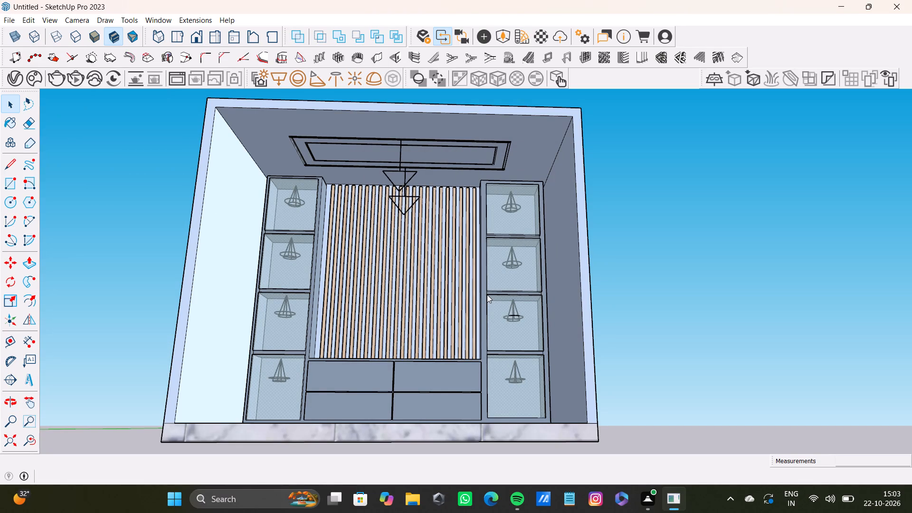
pyautogui.scroll(-4, 47, 160)
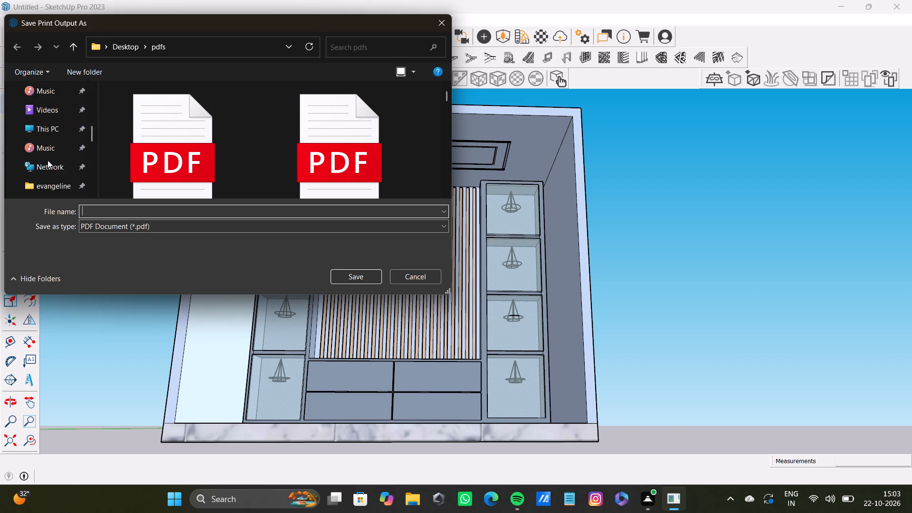
pyautogui.scroll(-6, 55, 174)
pyautogui.scroll(2, 51, 137)
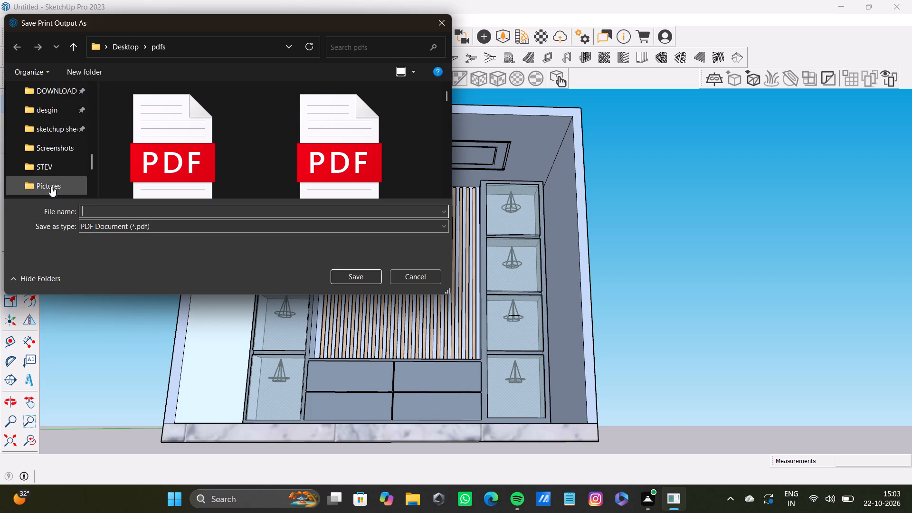
pyautogui.scroll(-1, 52, 185)
pyautogui.click(54, 155)
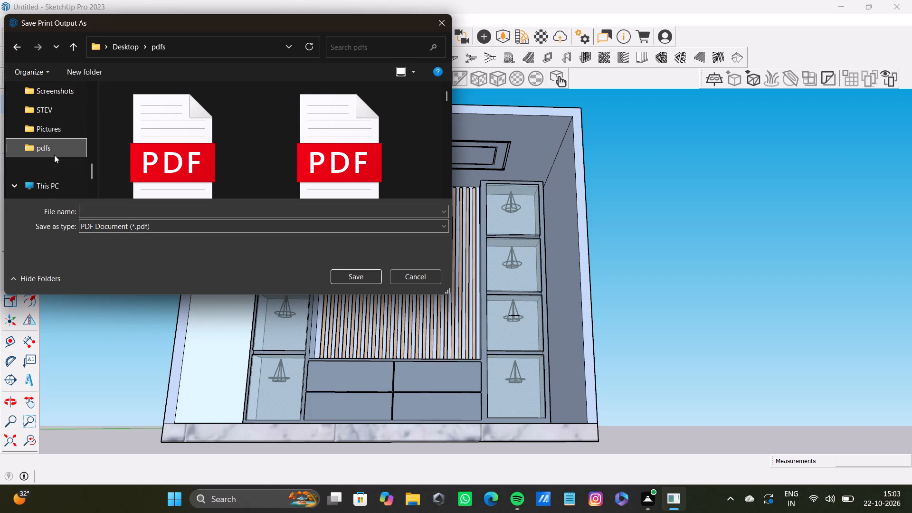
pyautogui.click(131, 210)
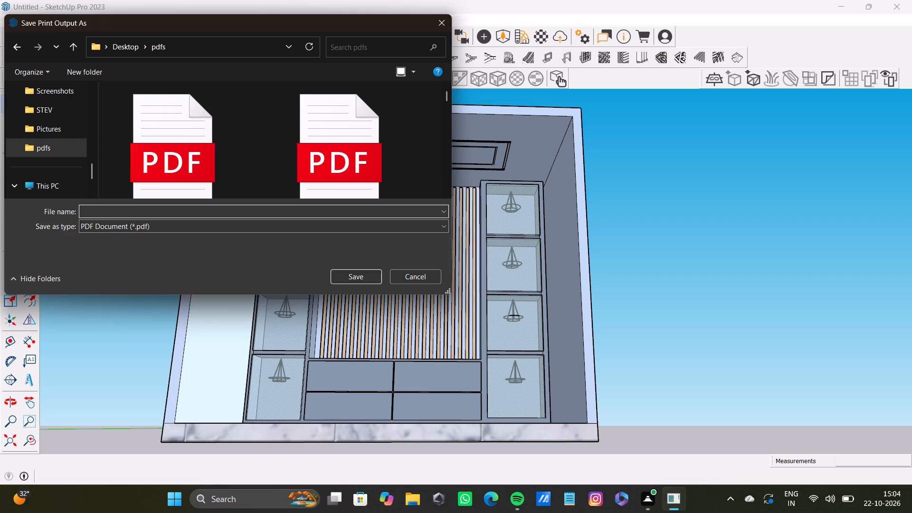
pyautogui.write('22')
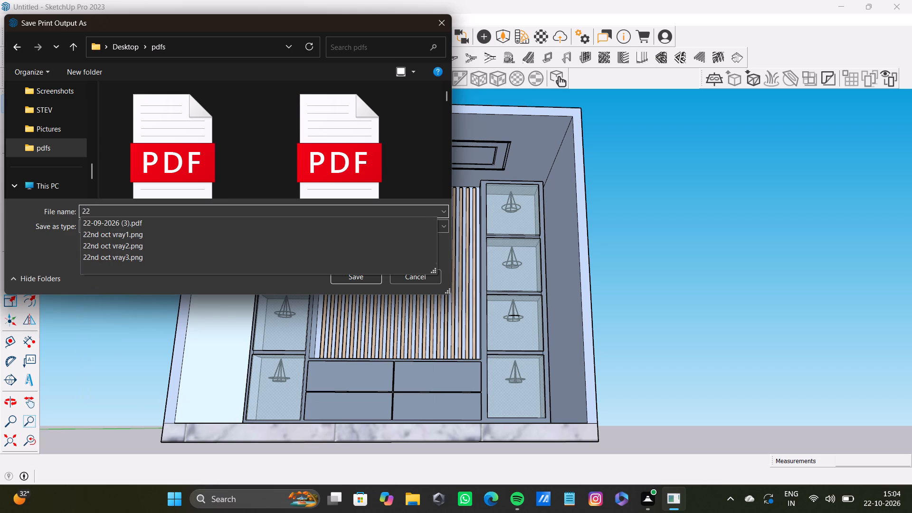
pyautogui.write('nd oct')
pyautogui.press('space')
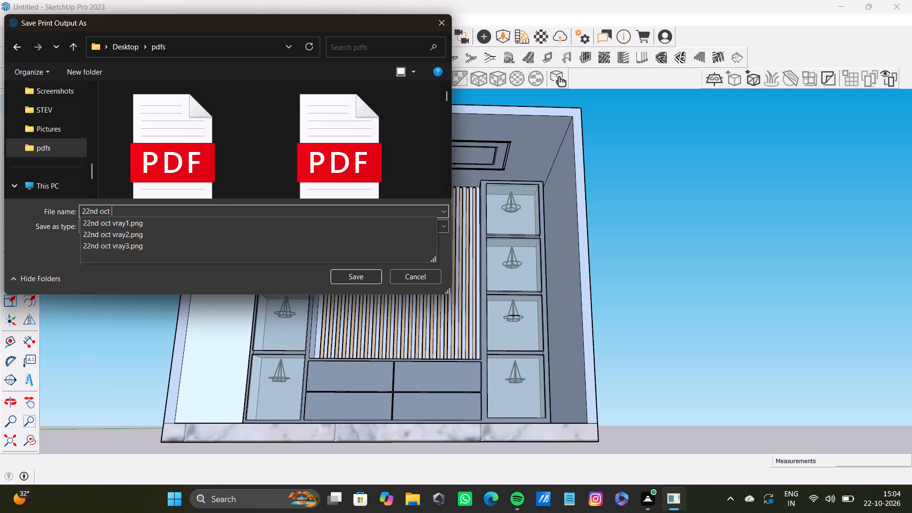
pyautogui.press('s')
pyautogui.press('1')
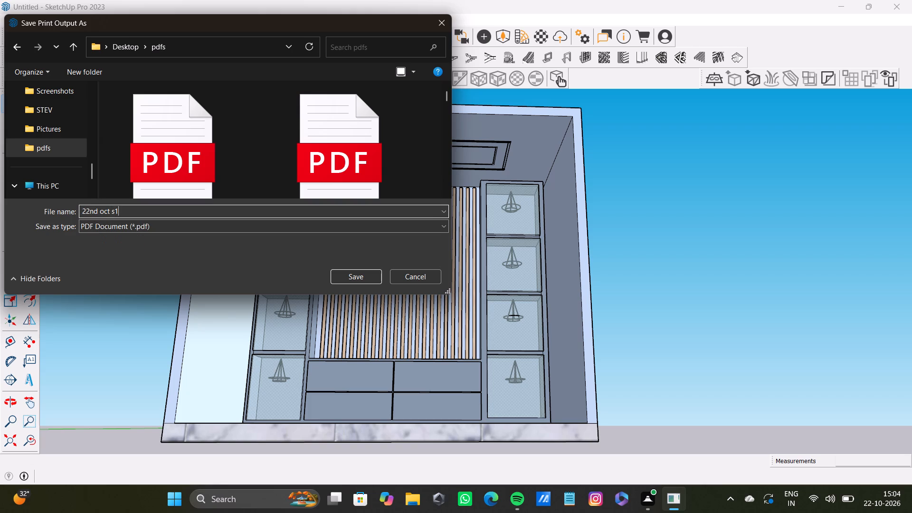
pyautogui.press('Return')
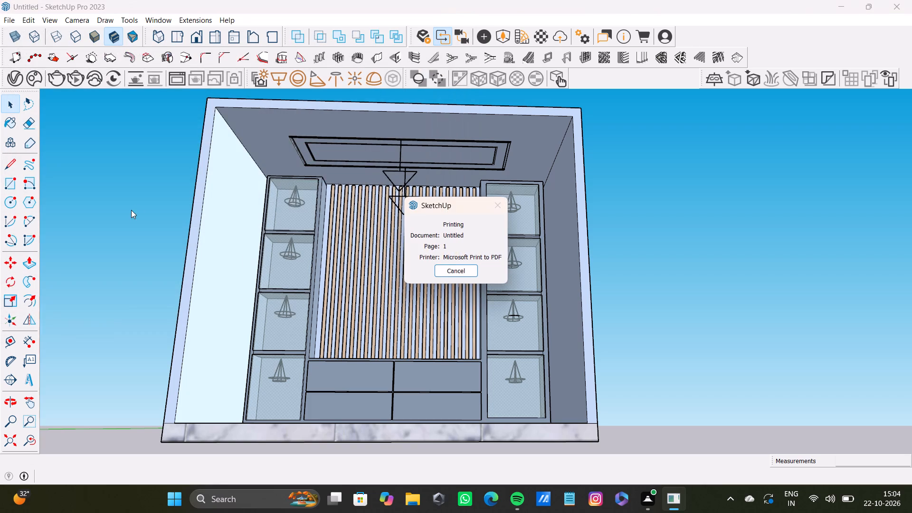
# Frame the larger room with the television wall and arched niche, and start V-Ray interactive rendering.
pyautogui.scroll(-12, 293, 210)
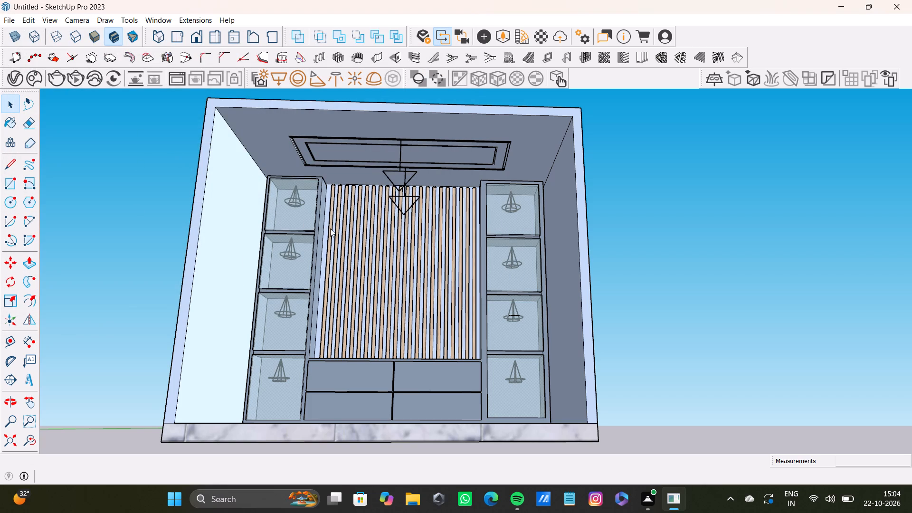
pyautogui.scroll(-20, 330, 228)
pyautogui.moveTo(397, 263); pyautogui.dragTo(437, 364, button='middle')
pyautogui.scroll(-6, 360, 316)
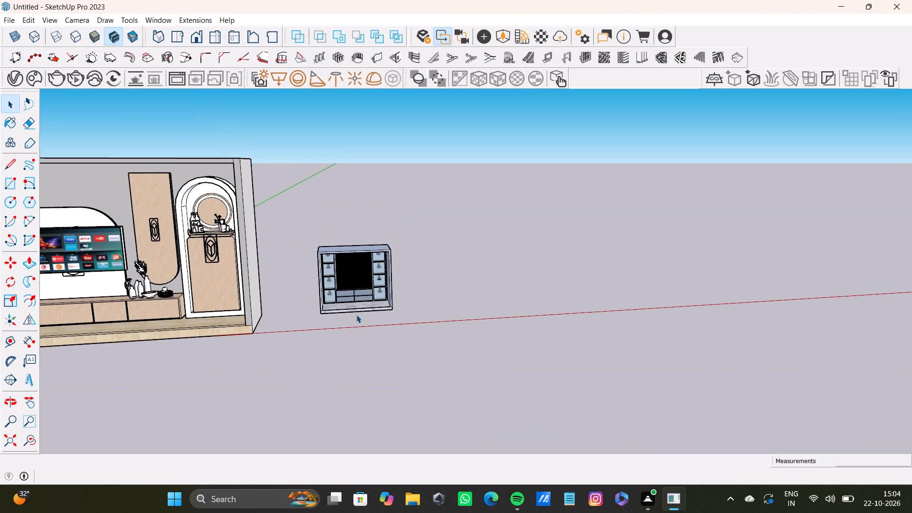
pyautogui.moveTo(356, 314); pyautogui.dragTo(537, 331, button='middle')
pyautogui.scroll(7, 469, 329)
pyautogui.moveTo(455, 303); pyautogui.dragTo(527, 339, button='middle')
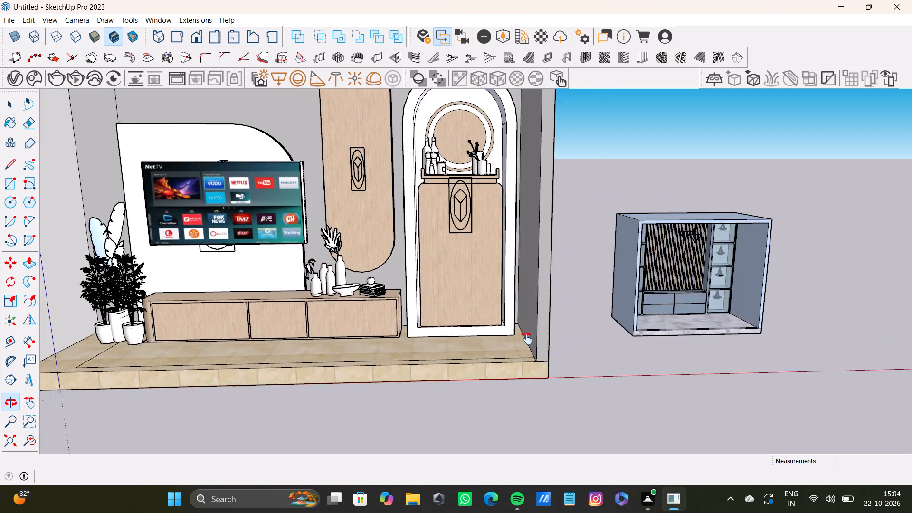
pyautogui.moveTo(527, 339); pyautogui.dragTo(625, 378, button='middle')
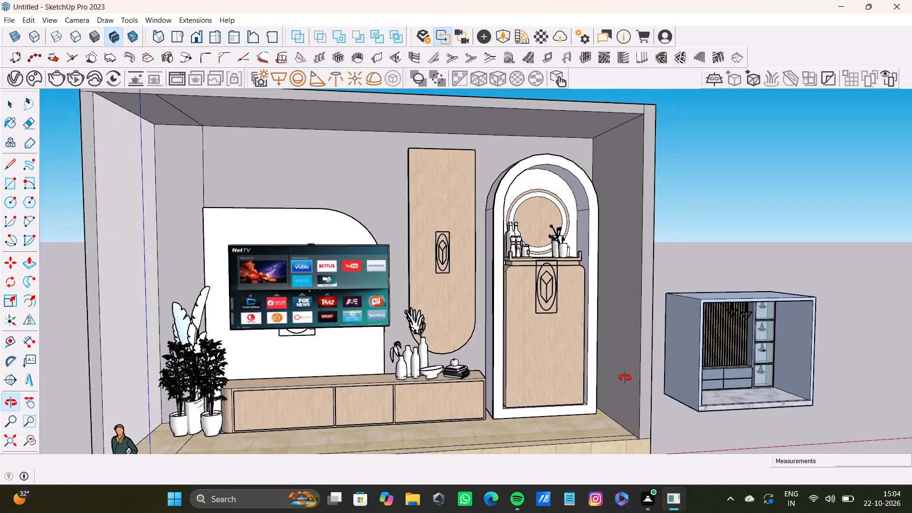
pyautogui.moveTo(625, 378); pyautogui.dragTo(631, 363, button='middle')
pyautogui.scroll(-3, 613, 368)
pyautogui.moveTo(612, 368); pyautogui.dragTo(582, 344, button='middle')
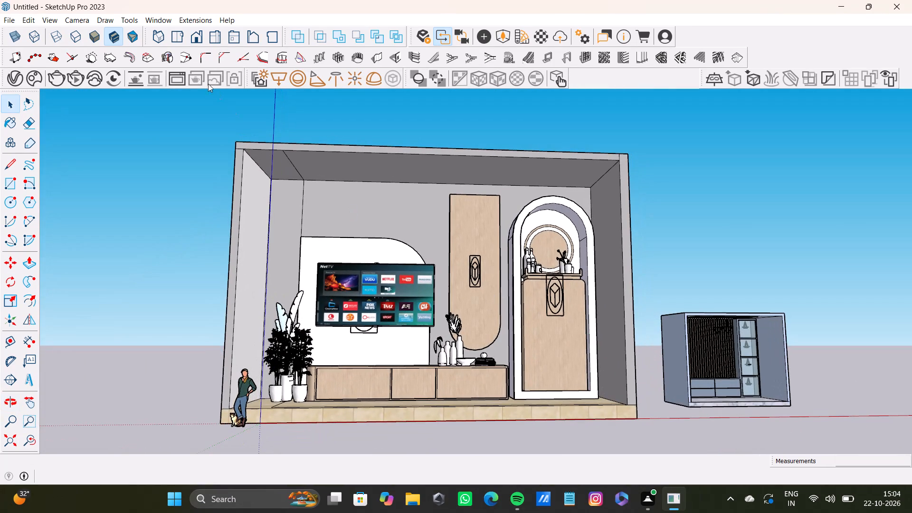
pyautogui.click(68, 80)
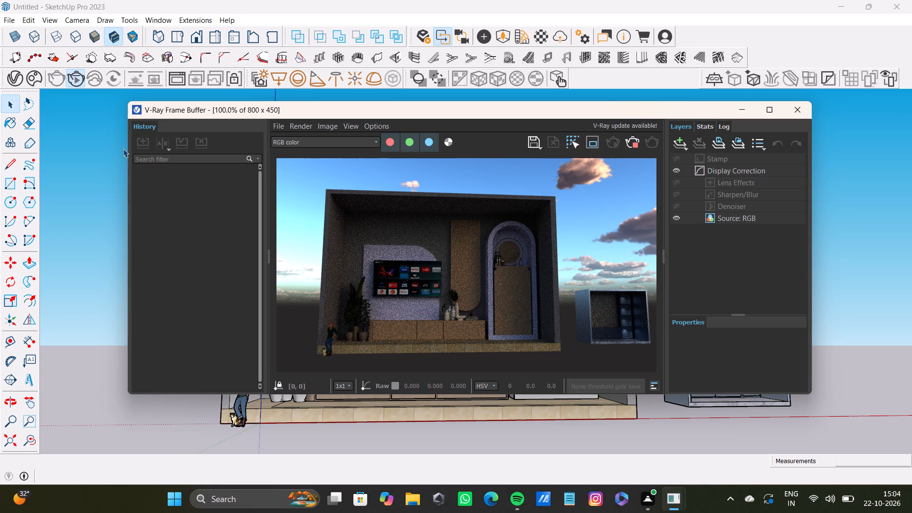
# Stop and restart the interactive render of the television room.
pyautogui.click(632, 143)
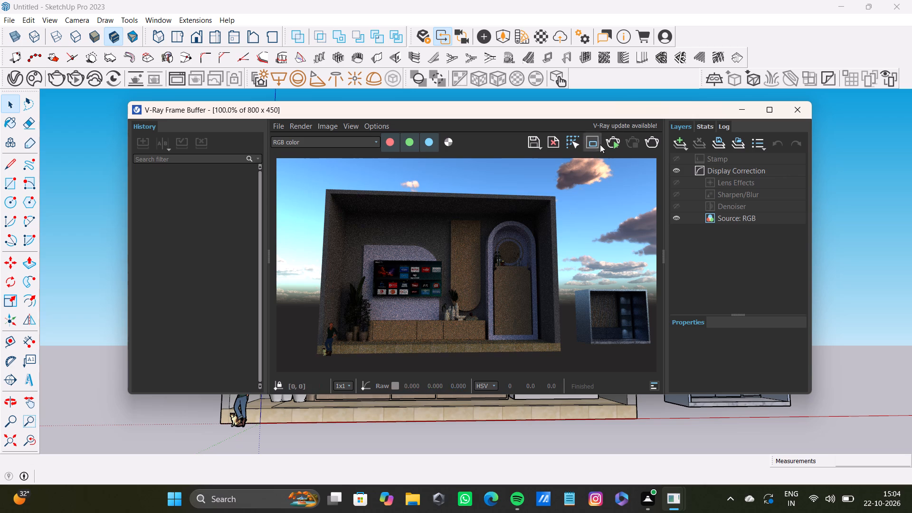
pyautogui.click(616, 142)
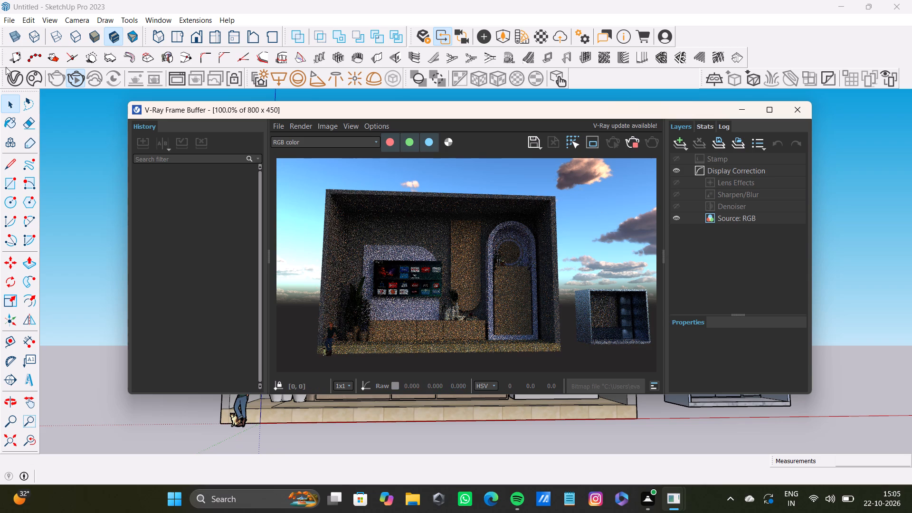
# Examine the SunLight's colour, intensity, sky and cloud parameters in the V-Ray Asset Editor, and close the editor.
pyautogui.click(23, 70)
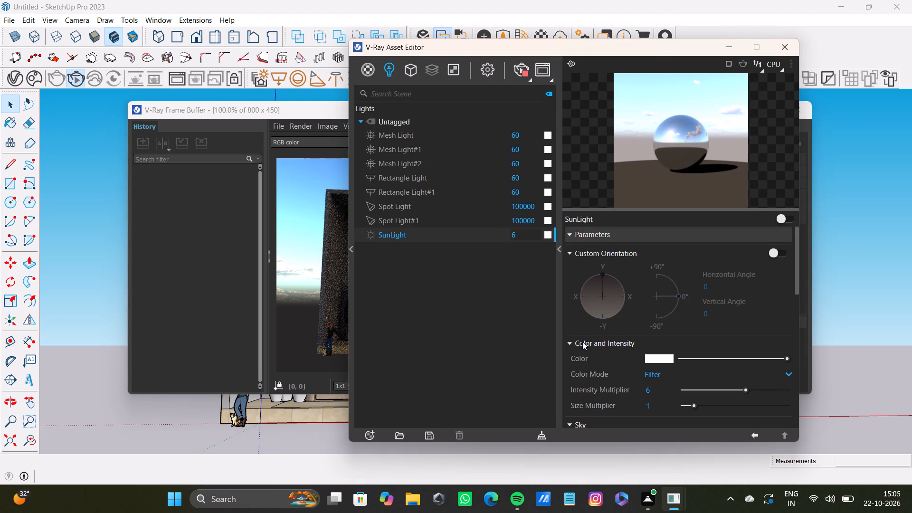
pyautogui.scroll(-1, 672, 325)
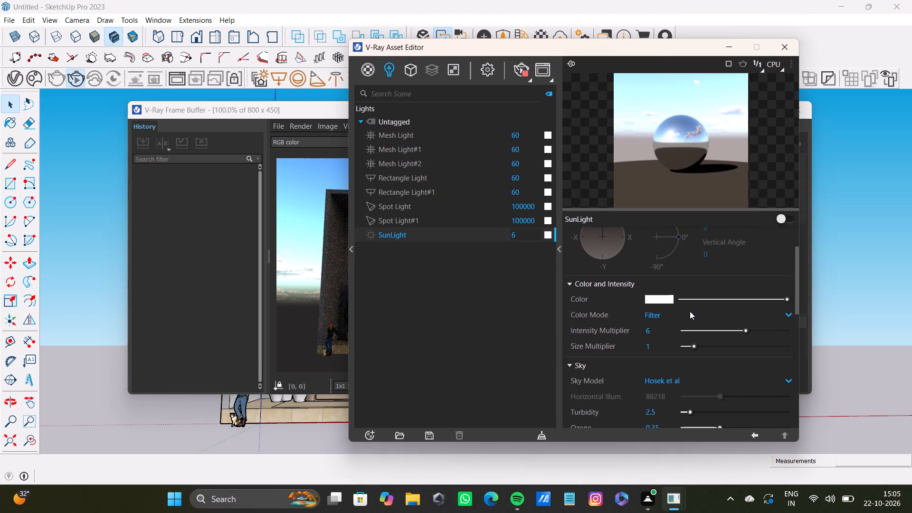
pyautogui.scroll(-5, 690, 311)
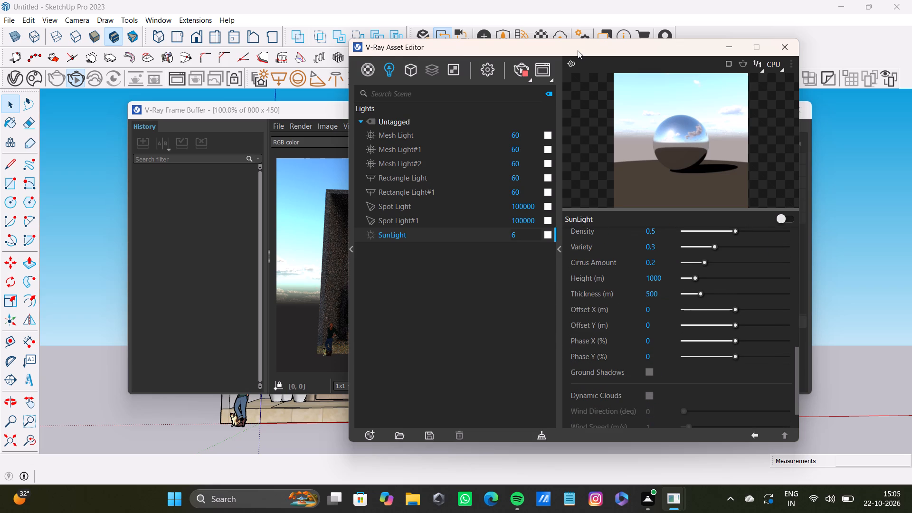
pyautogui.moveTo(578, 50); pyautogui.dragTo(448, 329)
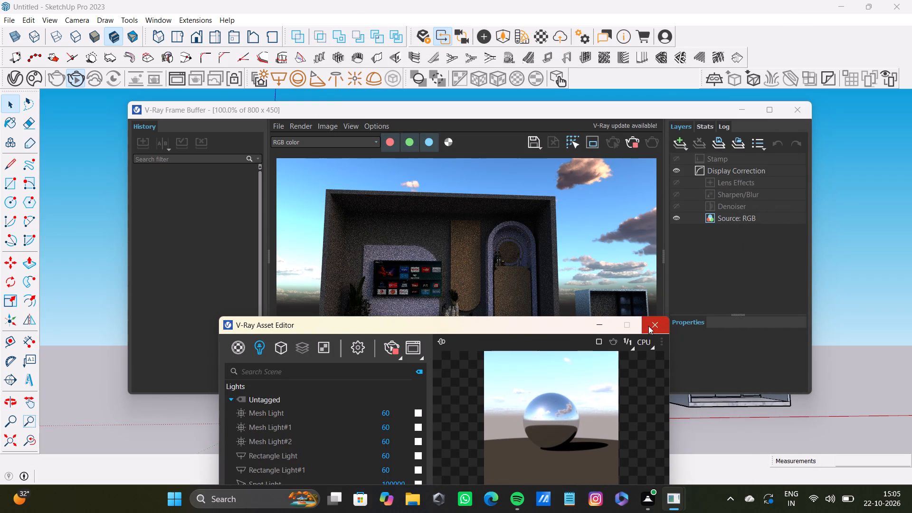
pyautogui.click(650, 326)
# Set the time of day in the model's shadow settings to 12:39.
pyautogui.click(7, 123)
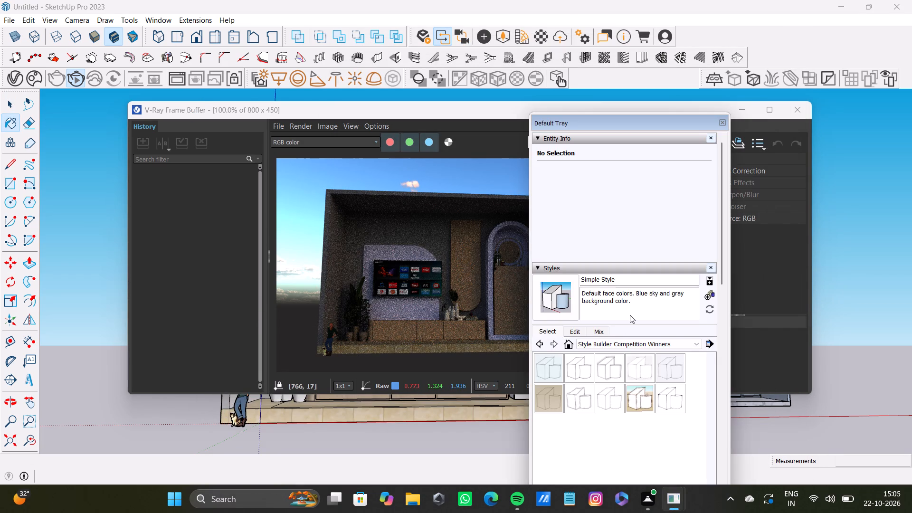
pyautogui.scroll(-12, 639, 309)
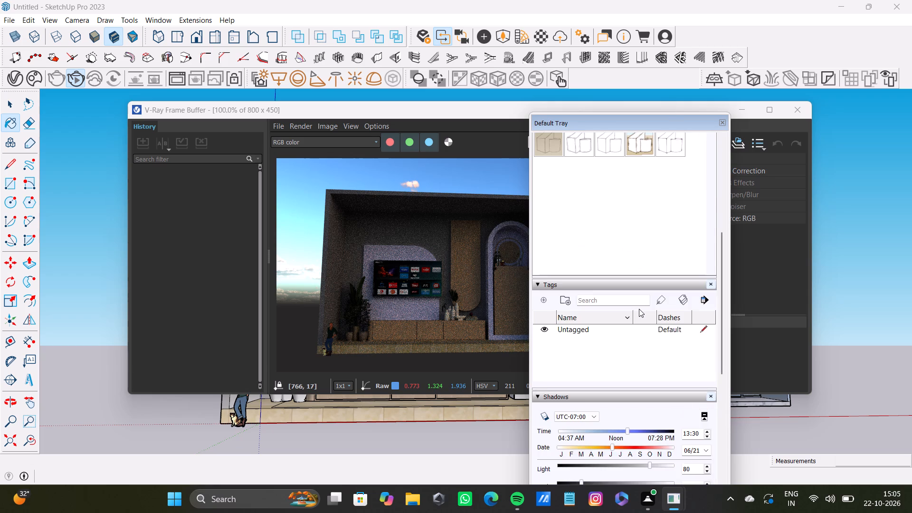
pyautogui.scroll(-3, 639, 309)
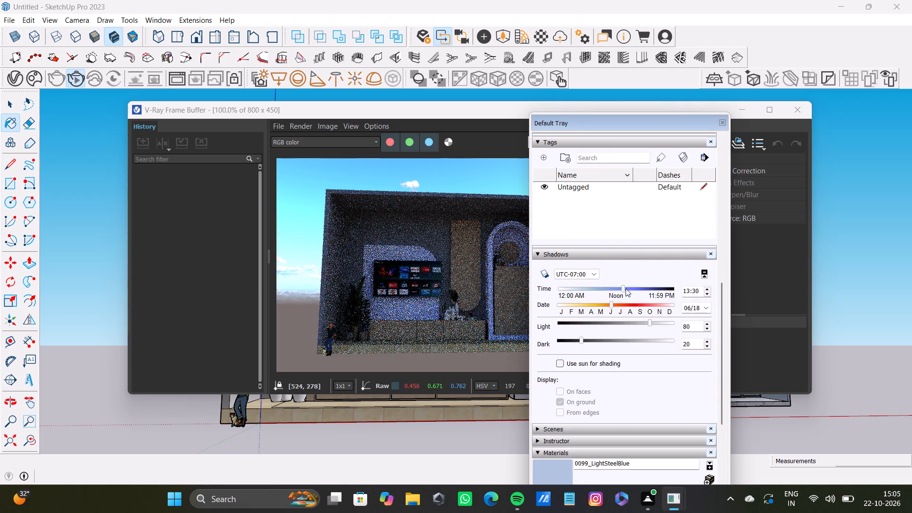
pyautogui.moveTo(622, 288); pyautogui.dragTo(596, 291)
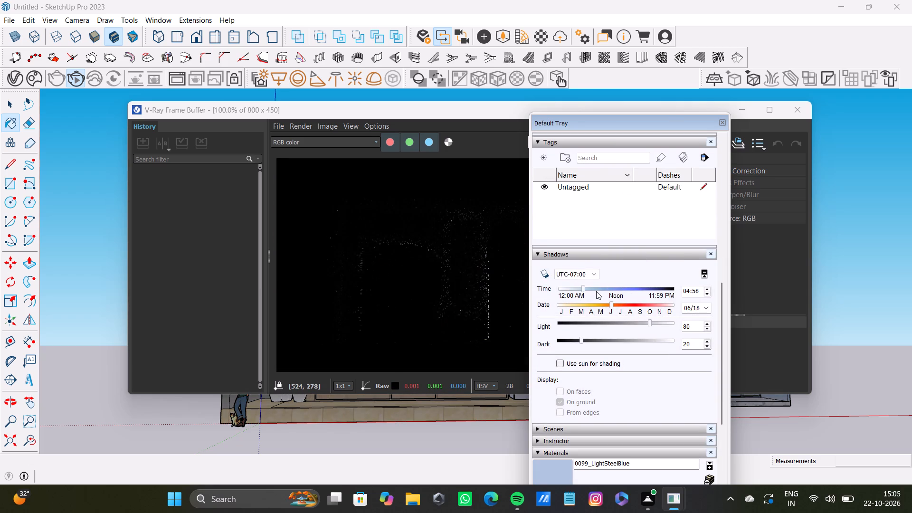
pyautogui.moveTo(596, 291); pyautogui.dragTo(618, 295)
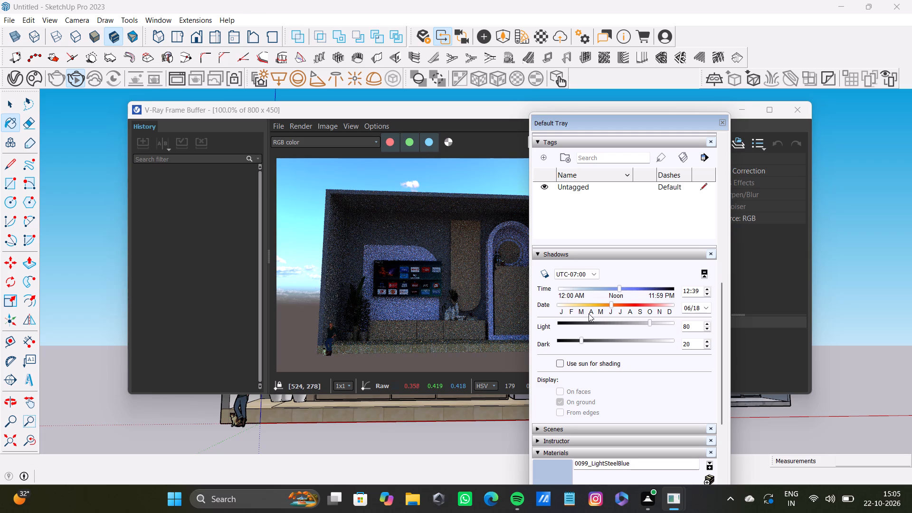
# Try different dates in the shadow settings and set the date to 06/08.
pyautogui.moveTo(613, 303); pyautogui.dragTo(596, 304)
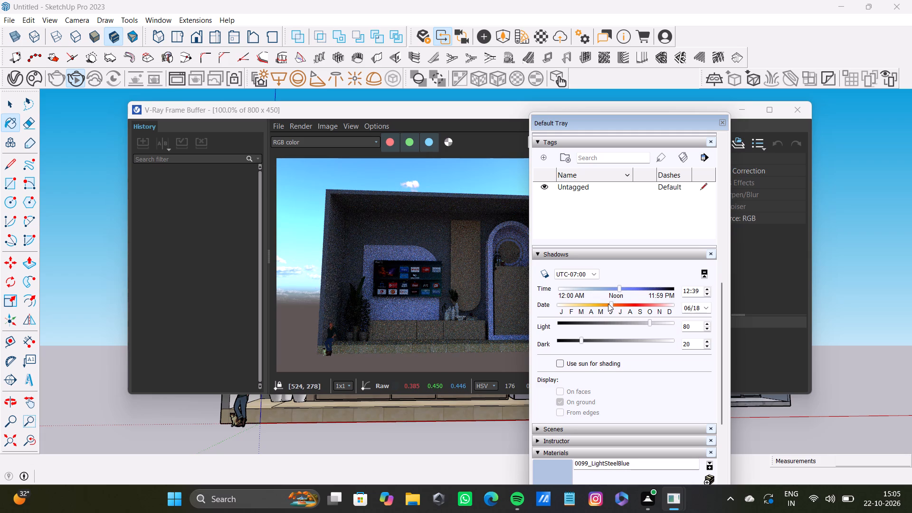
pyautogui.moveTo(608, 304); pyautogui.dragTo(594, 305)
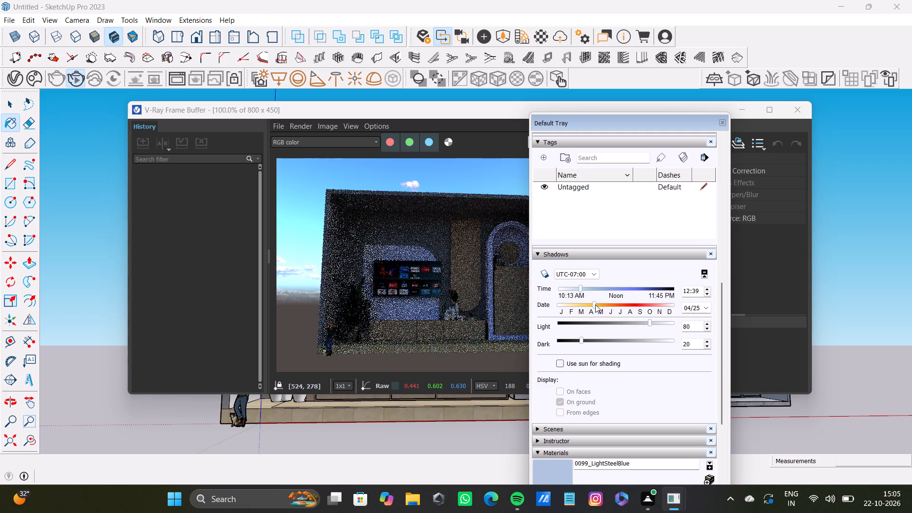
pyautogui.moveTo(595, 304); pyautogui.dragTo(640, 307)
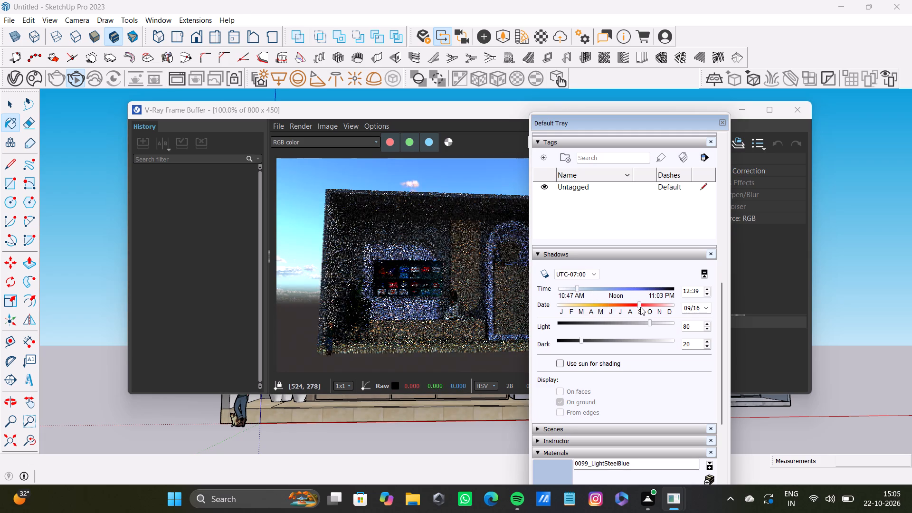
pyautogui.moveTo(640, 307); pyautogui.dragTo(609, 307)
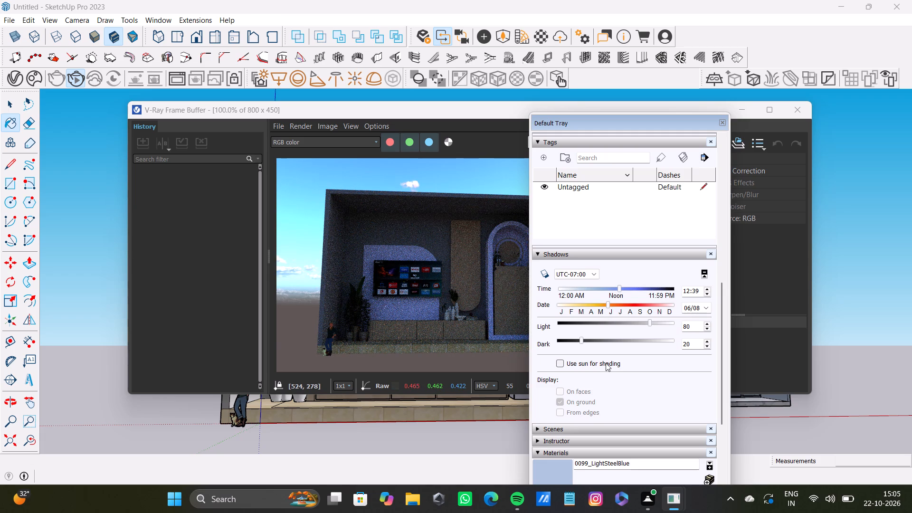
# Set the shadow settings' Light value to 97 and Dark value to 94, with sun for shading turned off.
pyautogui.moveTo(648, 320); pyautogui.dragTo(667, 323)
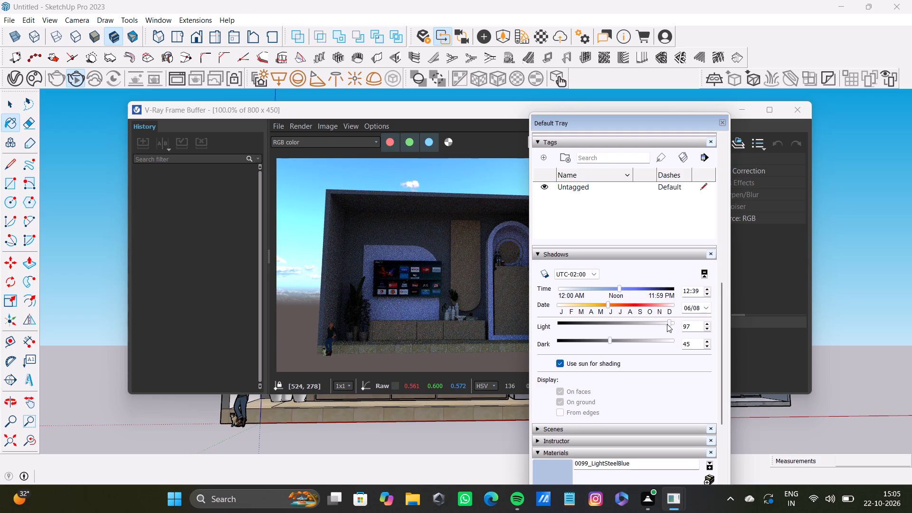
pyautogui.click(560, 364)
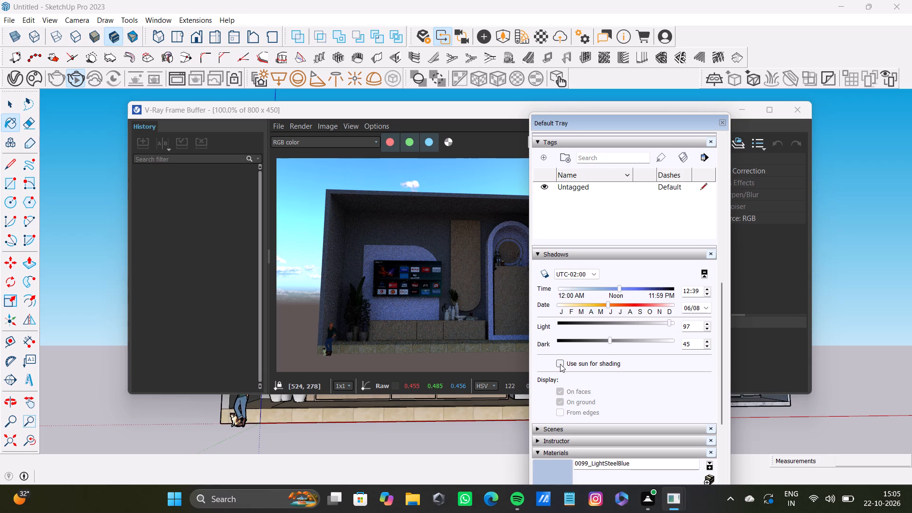
pyautogui.moveTo(610, 340); pyautogui.dragTo(622, 342)
pyautogui.moveTo(622, 342); pyautogui.dragTo(650, 344)
pyautogui.moveTo(650, 343); pyautogui.dragTo(666, 343)
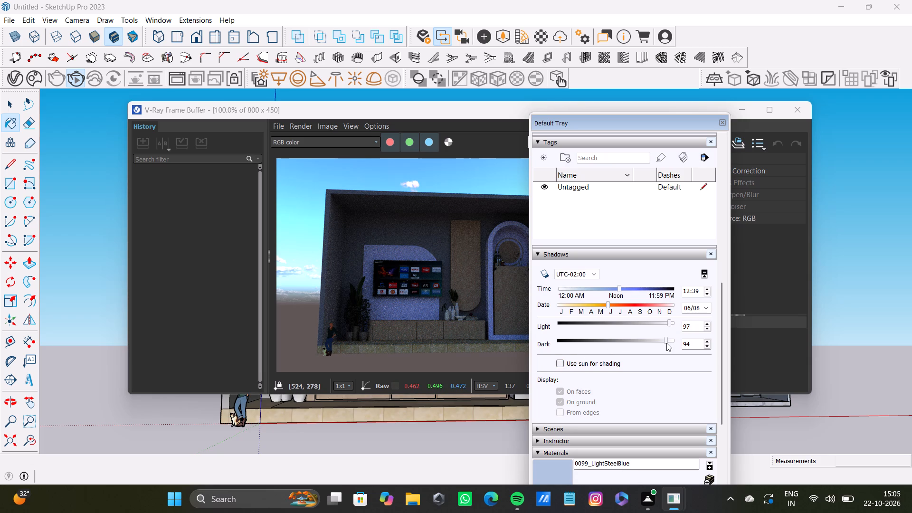
# Try the UTC-08:00 and UTC-09:00 time zones in the shadow settings and settle on UTC-07:00.
pyautogui.click(597, 275)
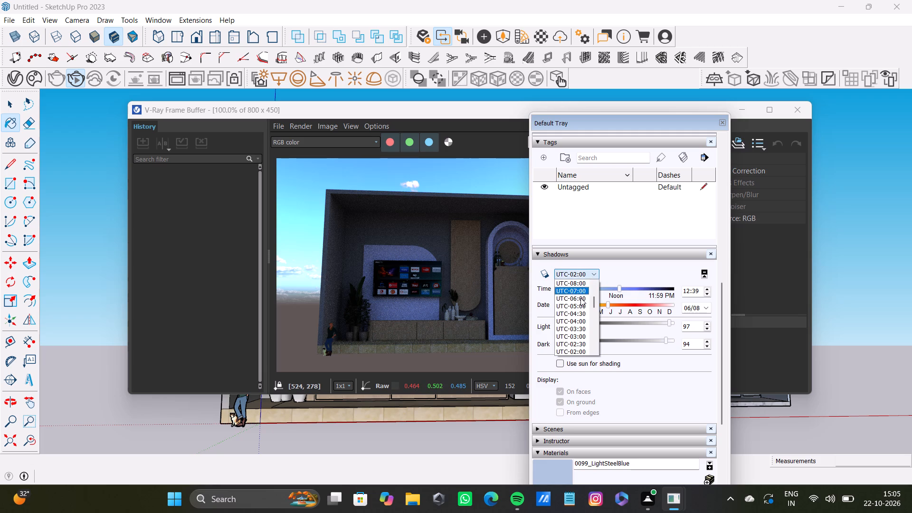
pyautogui.click(578, 281)
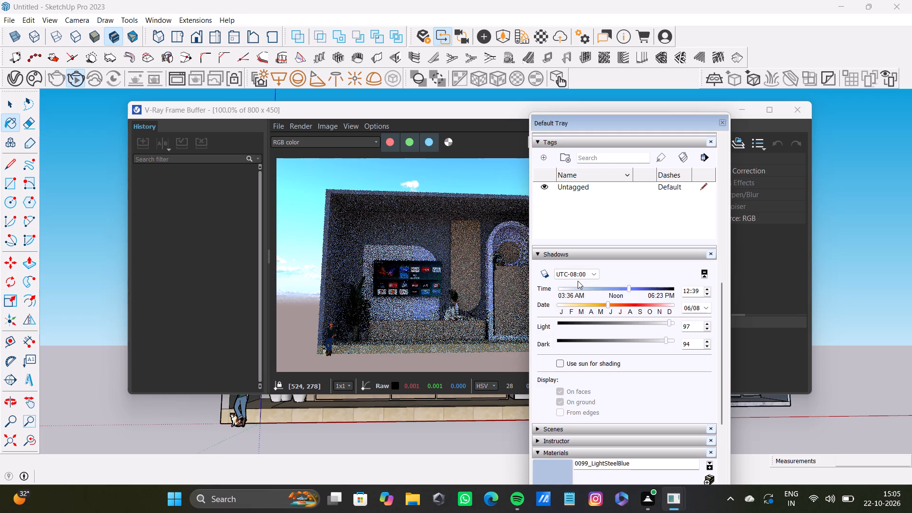
pyautogui.click(582, 276)
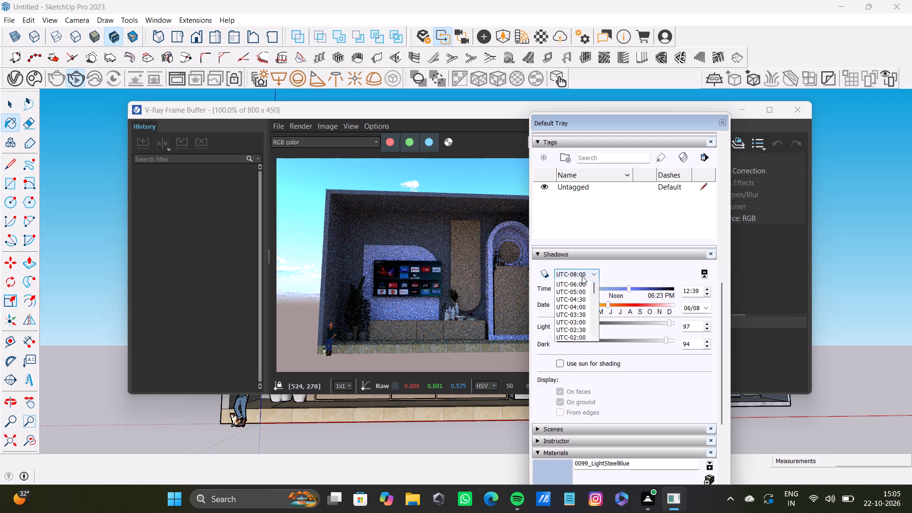
pyautogui.click(583, 289)
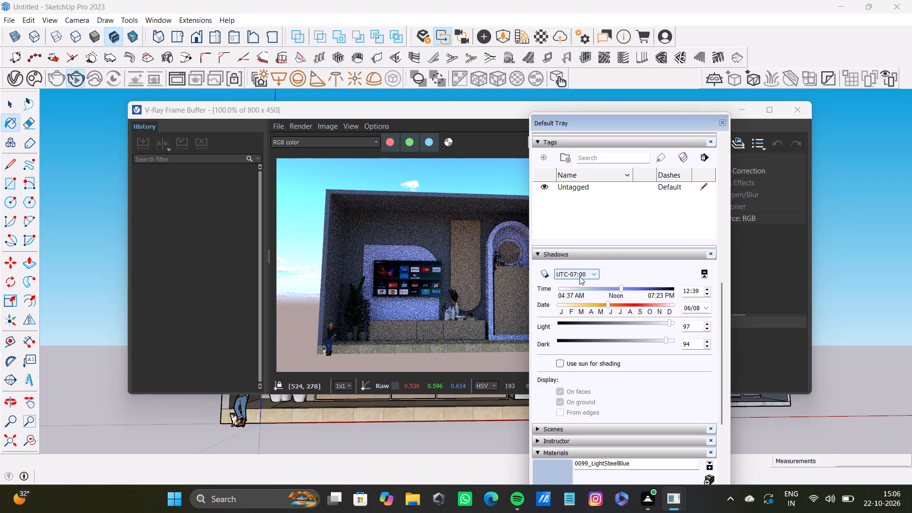
pyautogui.click(579, 276)
pyautogui.scroll(4, 573, 284)
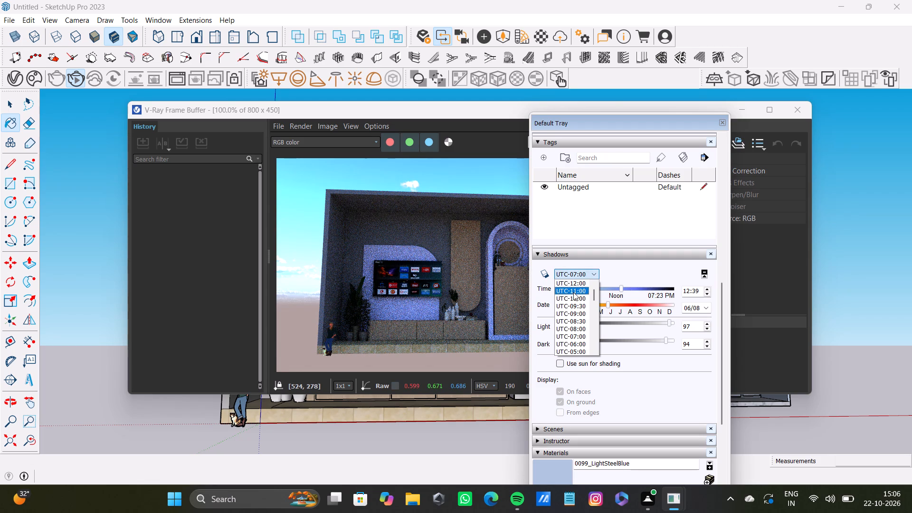
pyautogui.click(574, 313)
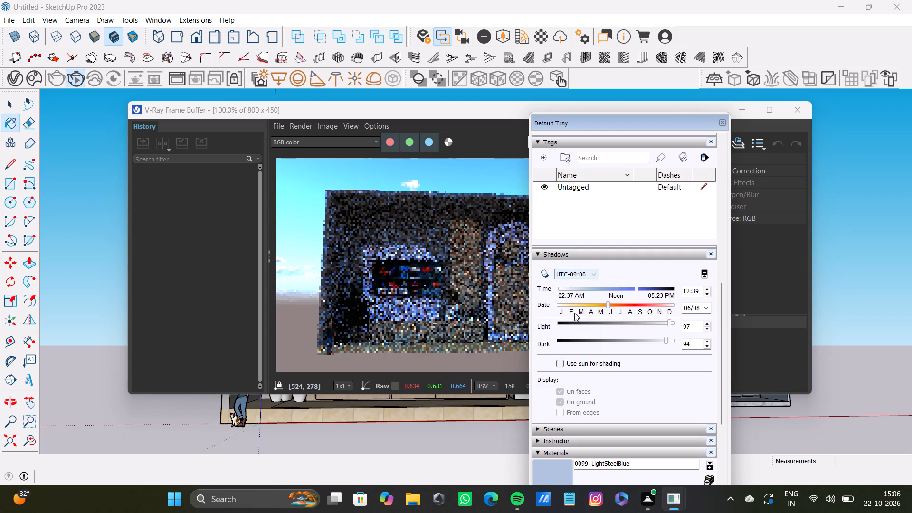
pyautogui.click(580, 276)
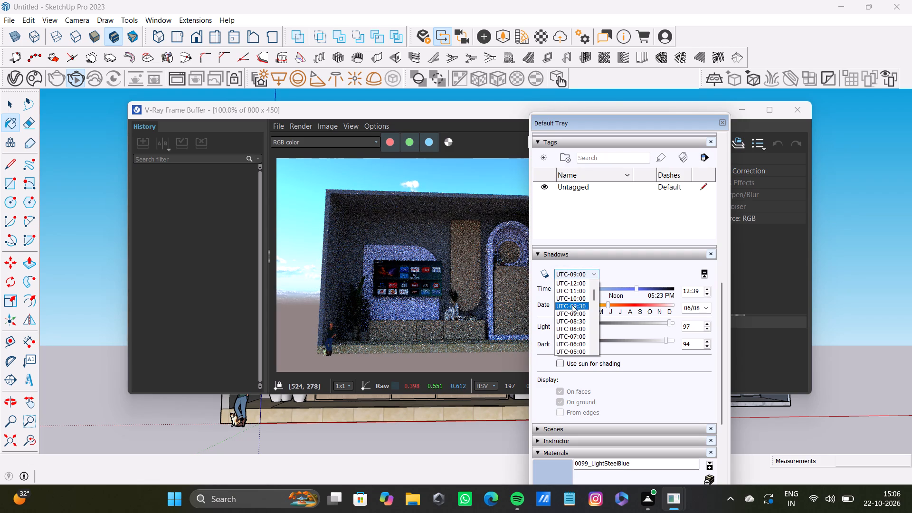
pyautogui.click(573, 338)
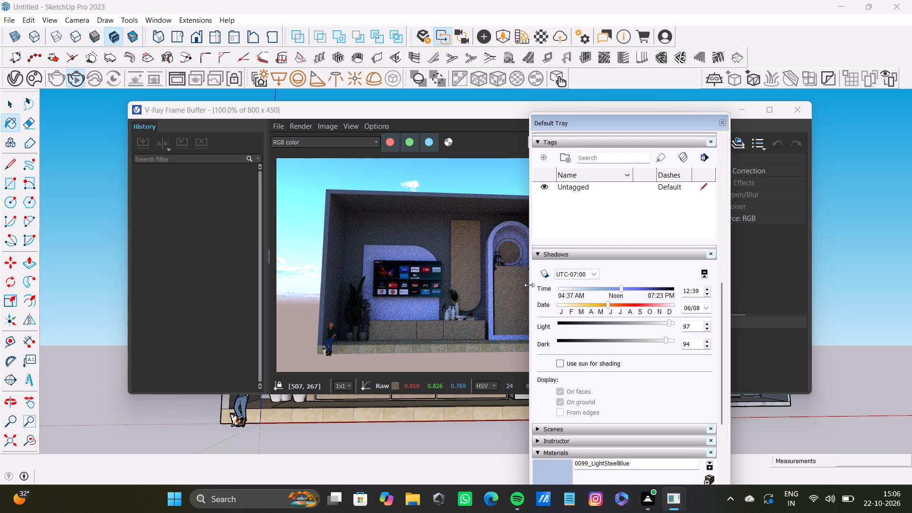
# Turn on sun for shading and set the shadow time of day to 09:39.
pyautogui.click(704, 309)
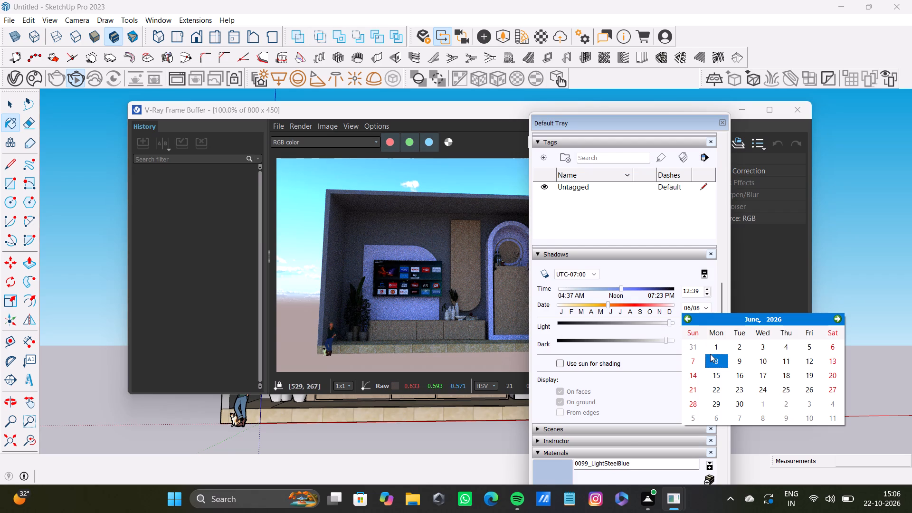
pyautogui.click(617, 363)
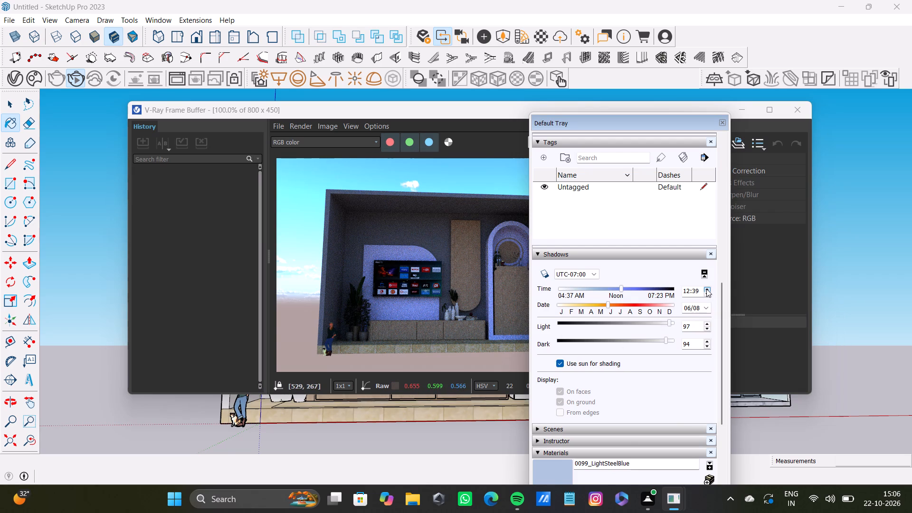
pyautogui.doubleClick(706, 289)
pyautogui.click(706, 288)
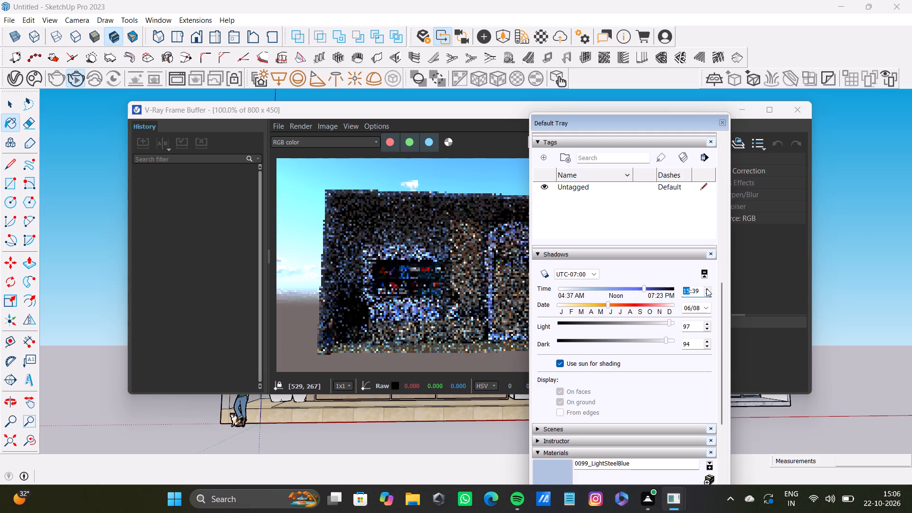
pyautogui.doubleClick(706, 295)
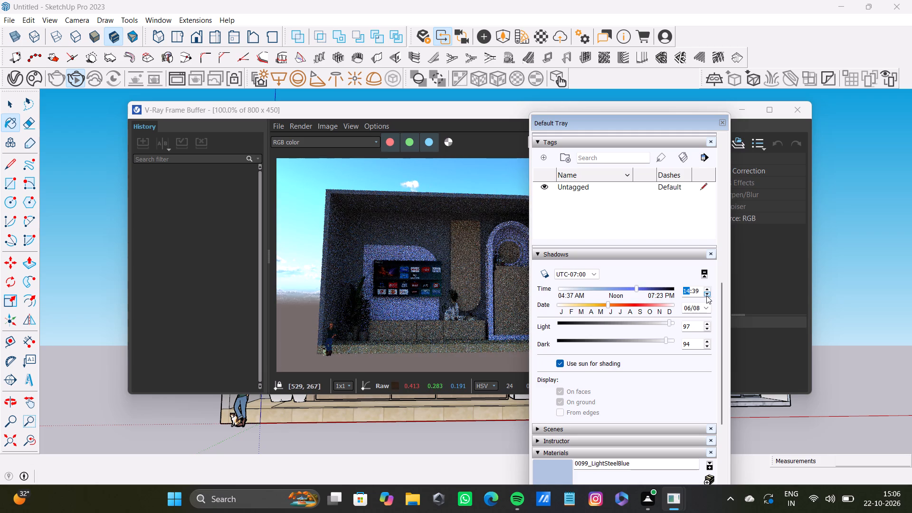
pyautogui.tripleClick(706, 295)
pyautogui.click(706, 295)
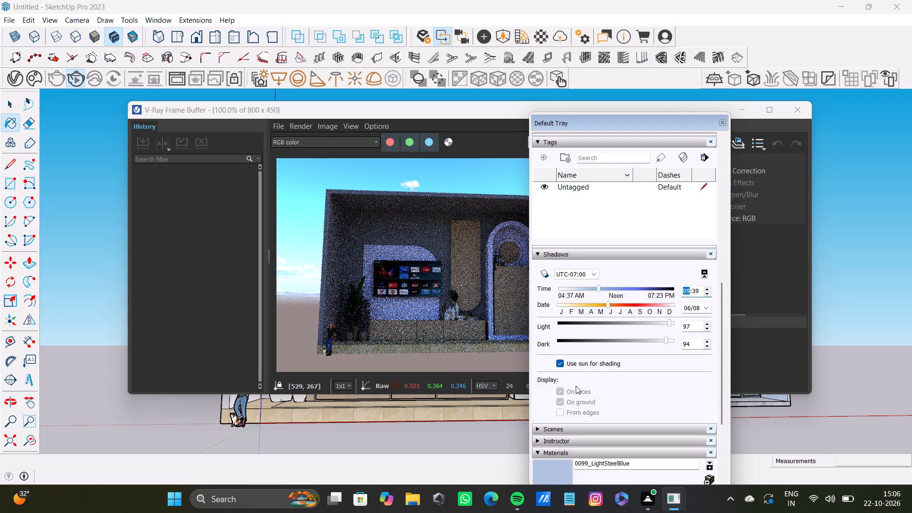
# Compare the television room with sun for shading off and on, leave it on, and close the Default Tray.
pyautogui.scroll(-2, 576, 389)
pyautogui.click(557, 306)
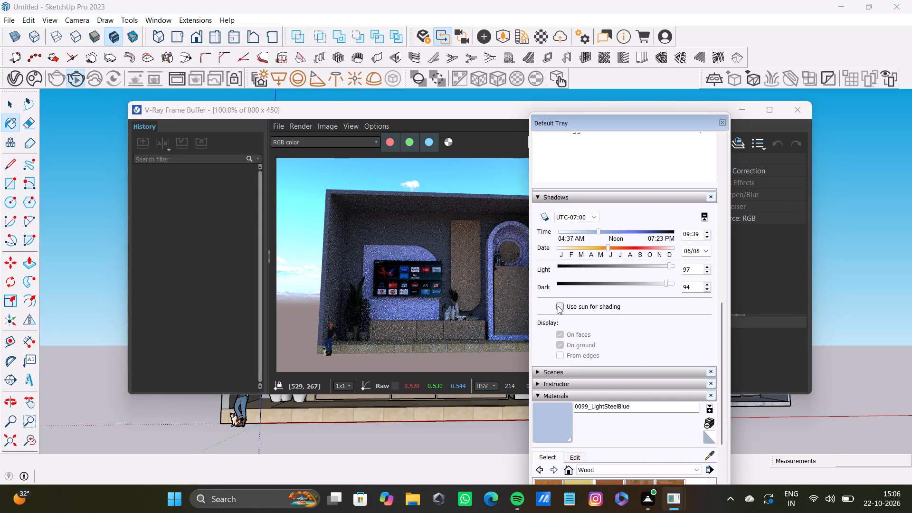
pyautogui.click(558, 306)
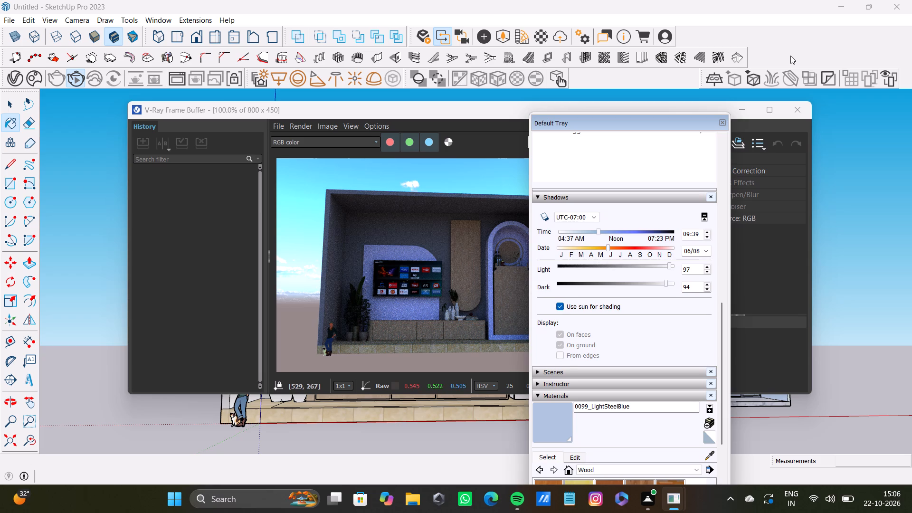
pyautogui.click(720, 124)
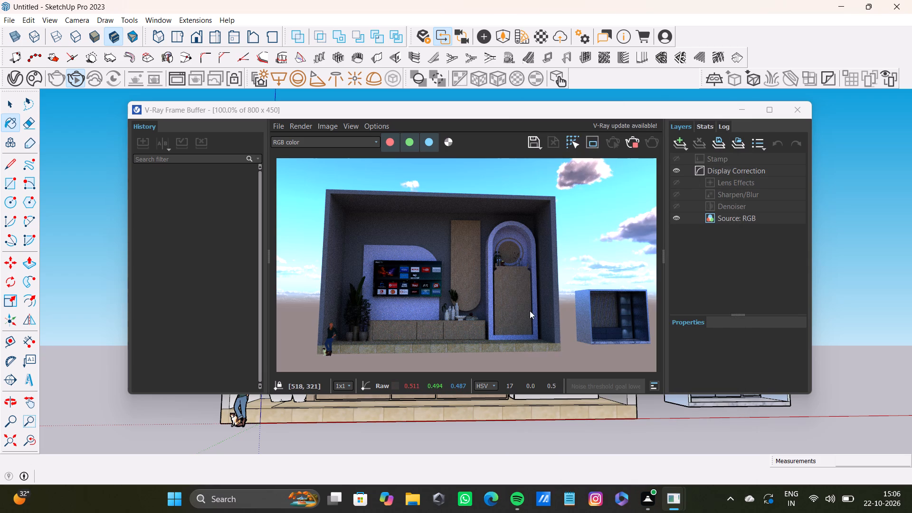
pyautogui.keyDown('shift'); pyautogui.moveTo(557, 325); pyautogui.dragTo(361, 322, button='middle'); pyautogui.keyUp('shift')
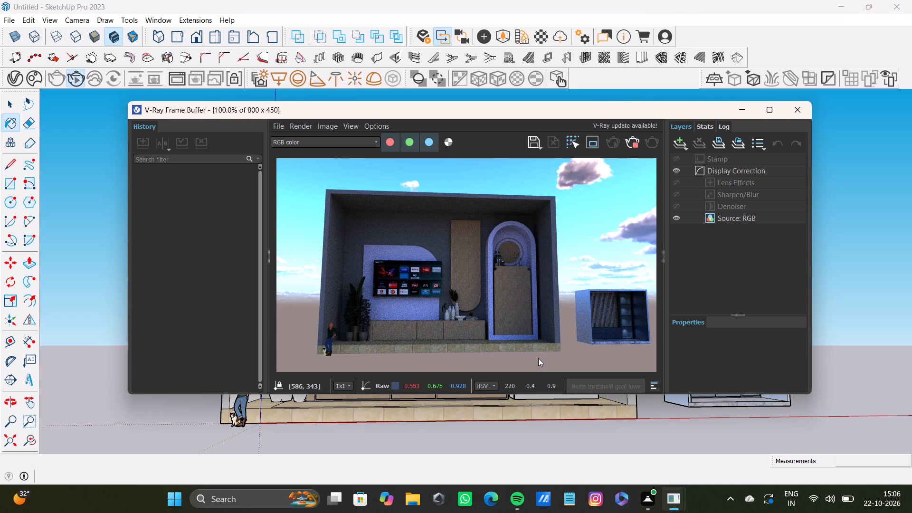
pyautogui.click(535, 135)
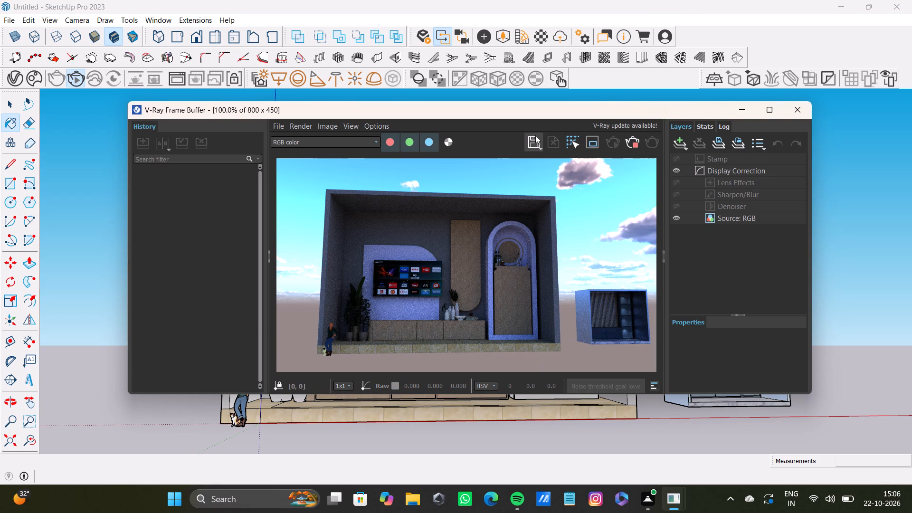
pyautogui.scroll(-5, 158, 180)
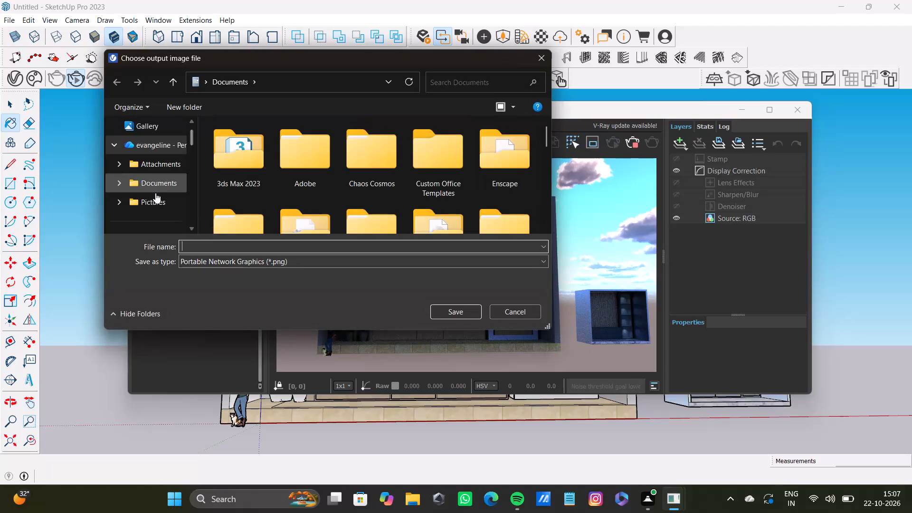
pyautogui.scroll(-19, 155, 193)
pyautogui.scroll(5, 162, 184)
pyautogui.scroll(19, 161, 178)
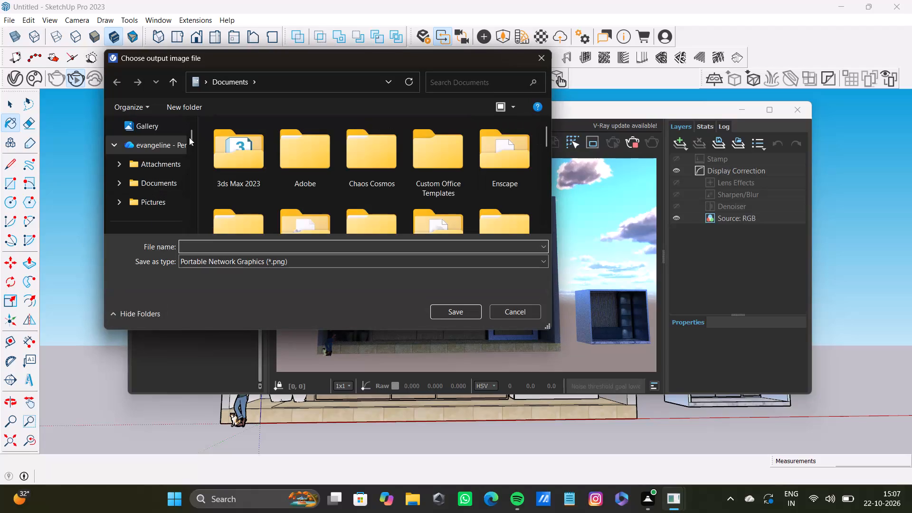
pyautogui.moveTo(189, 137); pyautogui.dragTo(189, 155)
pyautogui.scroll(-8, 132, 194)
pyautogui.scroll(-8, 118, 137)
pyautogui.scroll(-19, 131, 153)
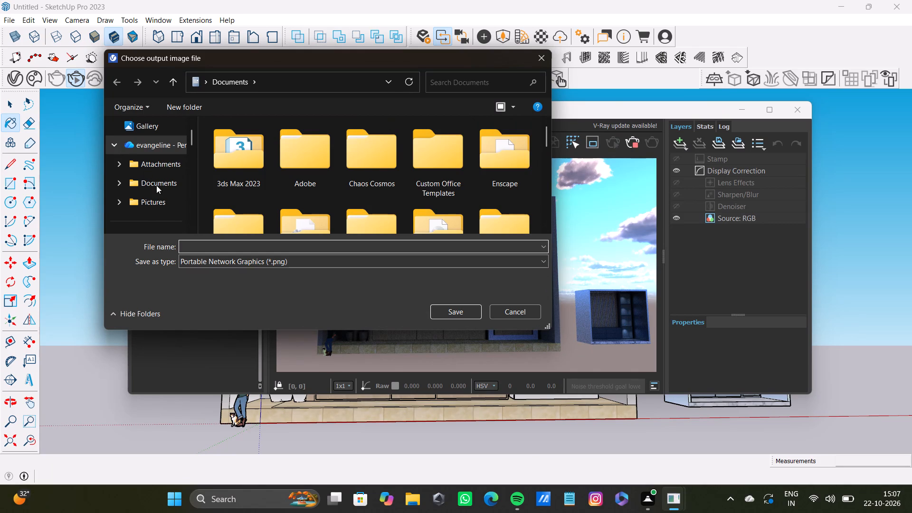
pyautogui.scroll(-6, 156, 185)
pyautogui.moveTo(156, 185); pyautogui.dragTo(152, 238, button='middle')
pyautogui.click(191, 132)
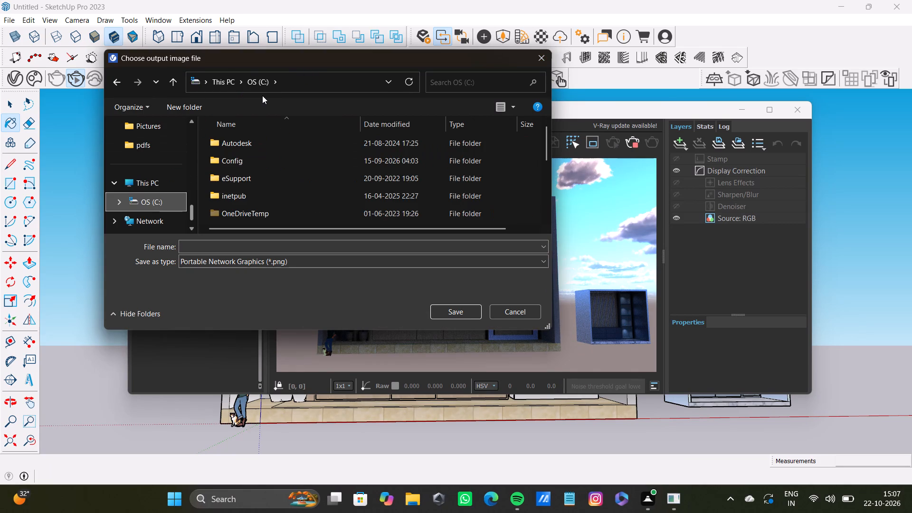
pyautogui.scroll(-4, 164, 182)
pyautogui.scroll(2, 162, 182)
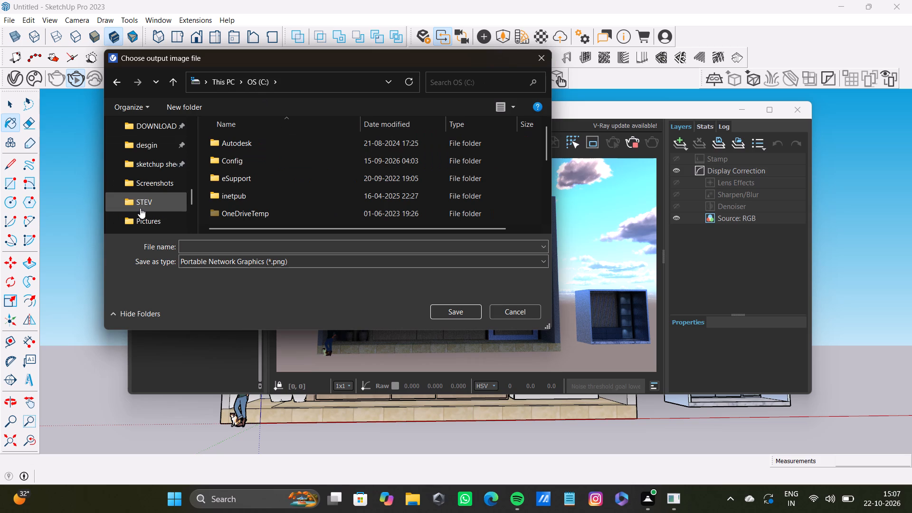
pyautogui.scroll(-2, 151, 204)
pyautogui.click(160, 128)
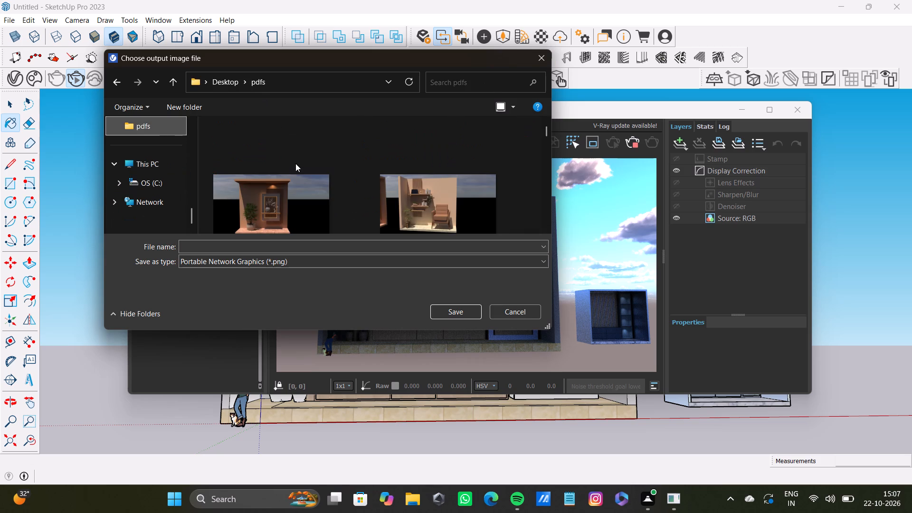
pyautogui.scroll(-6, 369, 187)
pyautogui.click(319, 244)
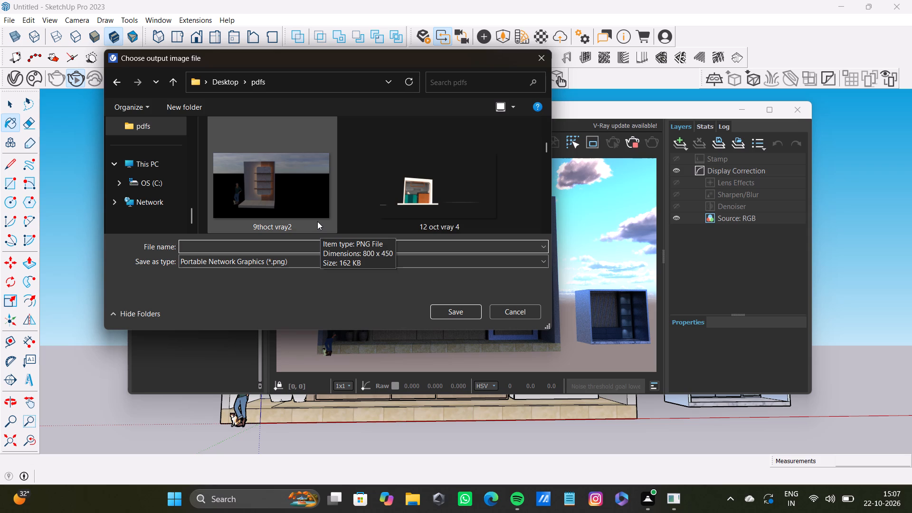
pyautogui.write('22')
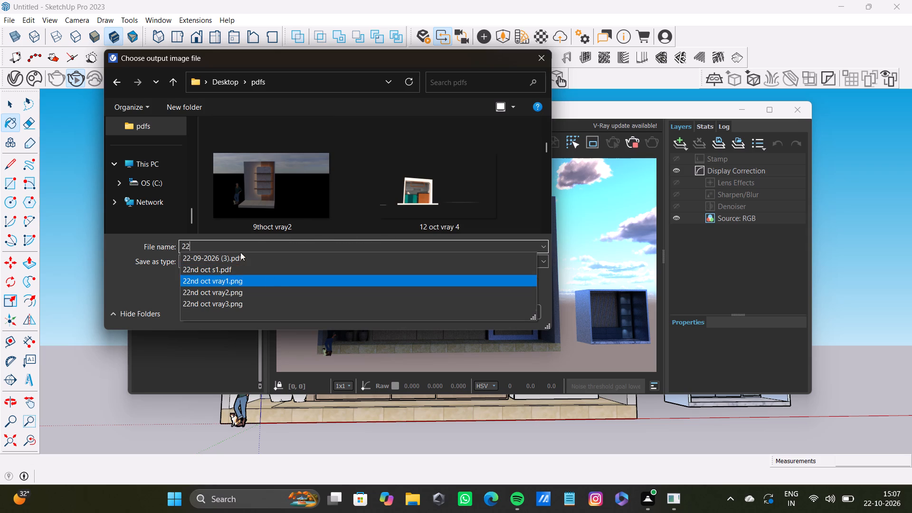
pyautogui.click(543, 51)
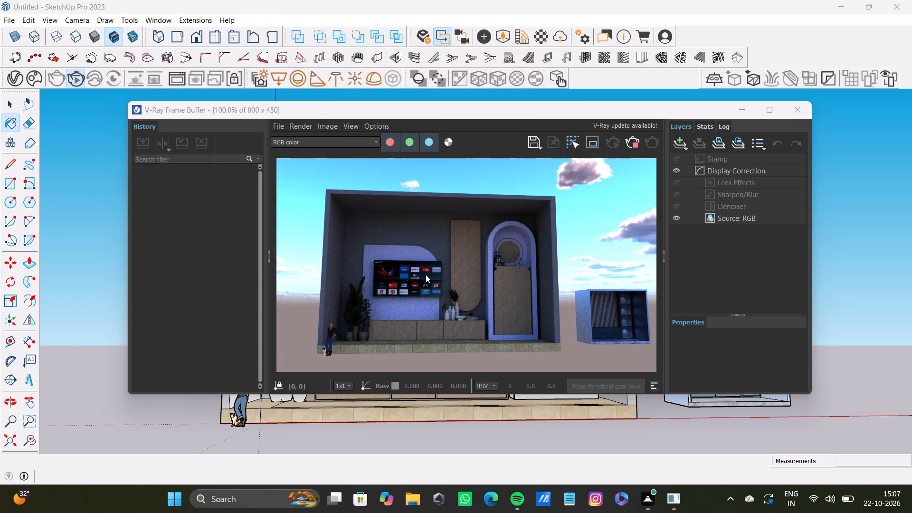
# Inspect the rendered television wall up close and close the V-Ray Frame Buffer.
pyautogui.scroll(1, 430, 312)
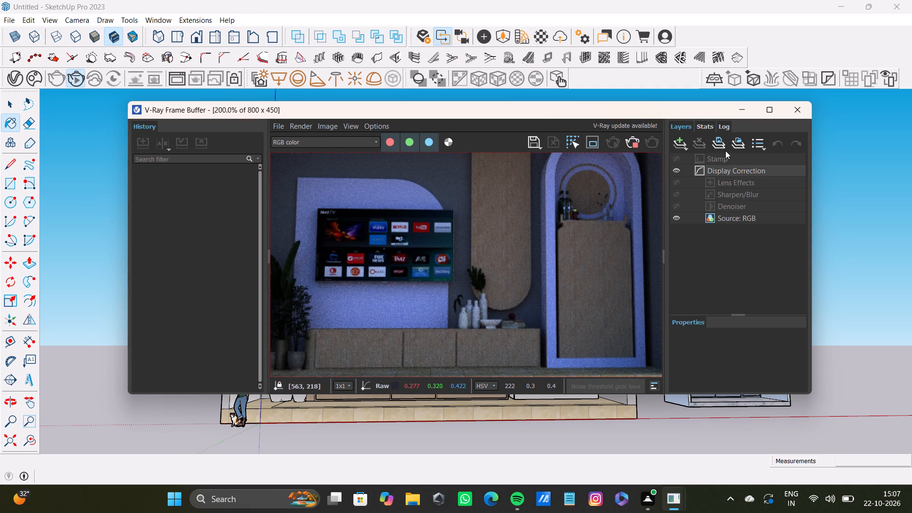
pyautogui.click(788, 113)
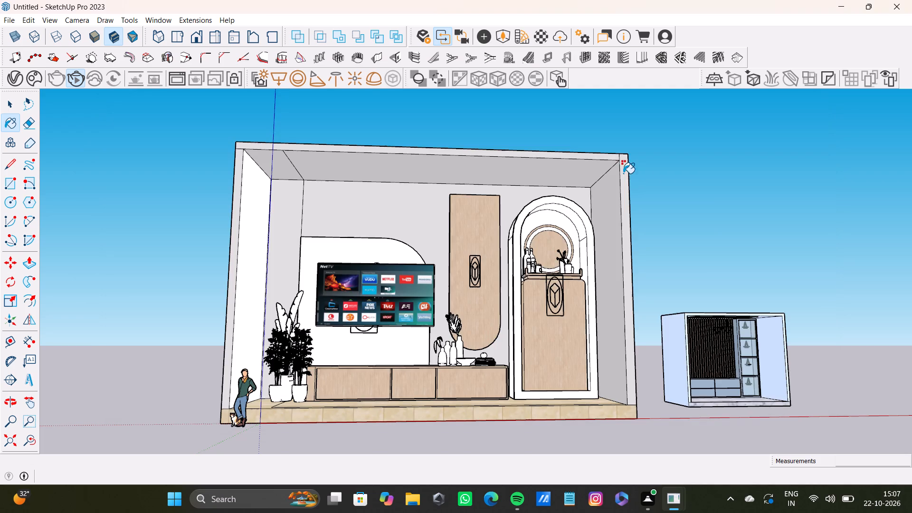
# Bring the second room with the display shelves into view and set the shadow time of day to 04:37.
pyautogui.scroll(-8, 629, 357)
pyautogui.keyDown('shift'); pyautogui.moveTo(646, 350); pyautogui.dragTo(297, 341, button='middle'); pyautogui.keyUp('shift')
pyautogui.scroll(12, 352, 335)
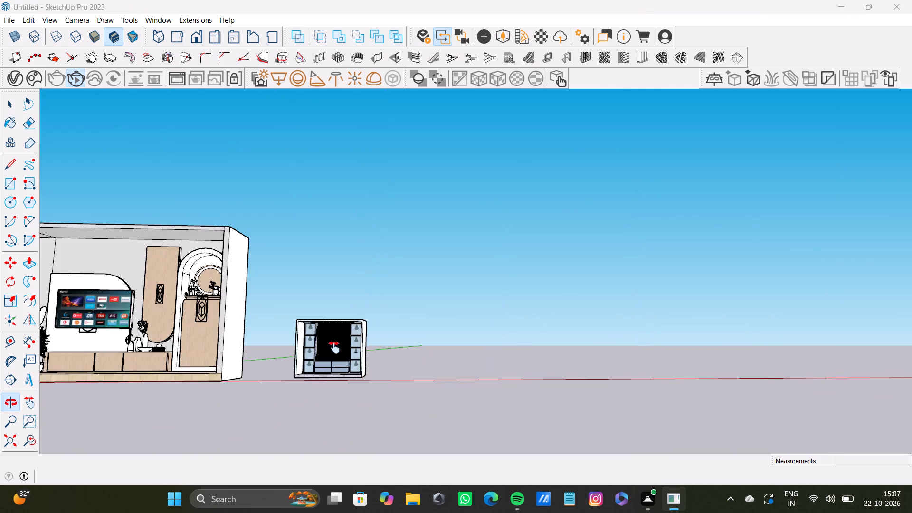
pyautogui.scroll(8, 334, 348)
pyautogui.scroll(5, 648, 275)
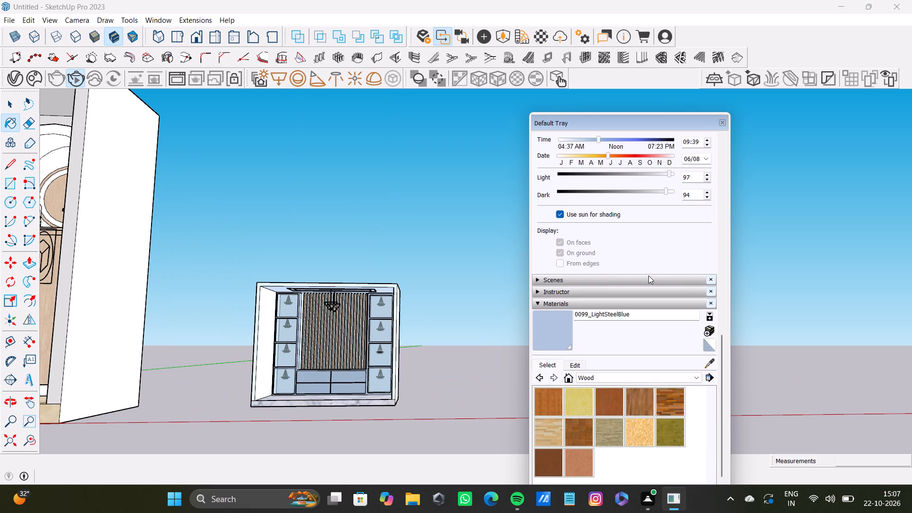
pyautogui.moveTo(598, 197); pyautogui.dragTo(561, 195)
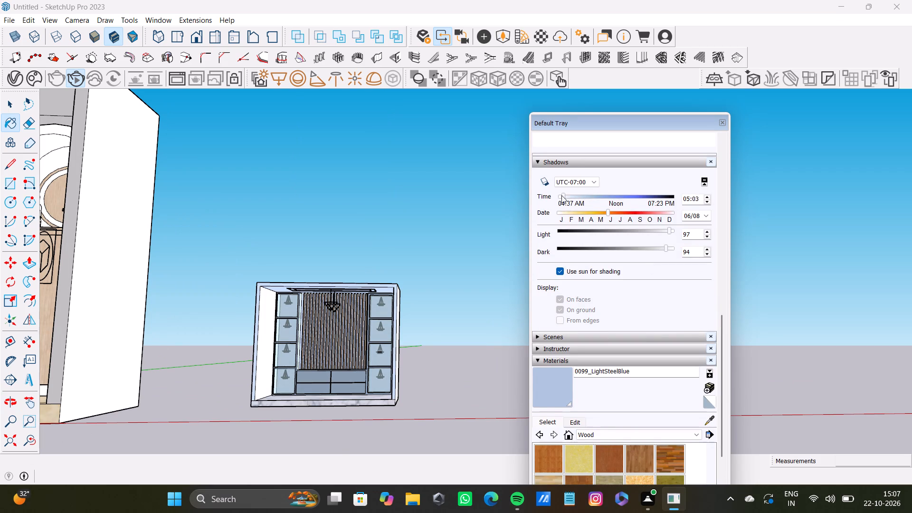
pyautogui.moveTo(561, 195); pyautogui.dragTo(558, 196)
# Try to paint the white inner side wall of the shelf-unit room with 0099_LightSteelBlue.
pyautogui.scroll(7, 318, 335)
pyautogui.keyDown('shift'); pyautogui.moveTo(336, 361); pyautogui.dragTo(408, 282, button='middle'); pyautogui.keyUp('shift')
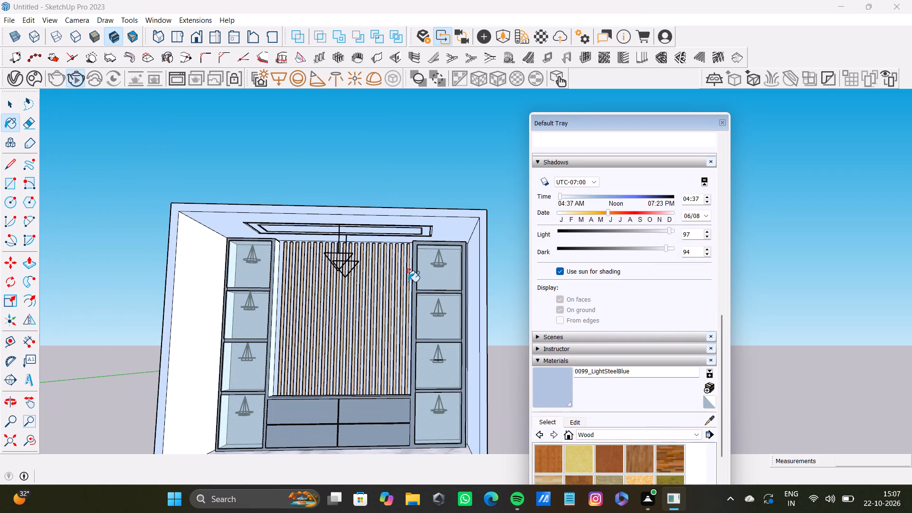
pyautogui.keyDown('shift'); pyautogui.moveTo(408, 282); pyautogui.dragTo(390, 289, button='middle'); pyautogui.keyUp('shift')
pyautogui.keyDown('shift'); pyautogui.moveTo(314, 361); pyautogui.dragTo(350, 282, button='middle'); pyautogui.keyUp('shift')
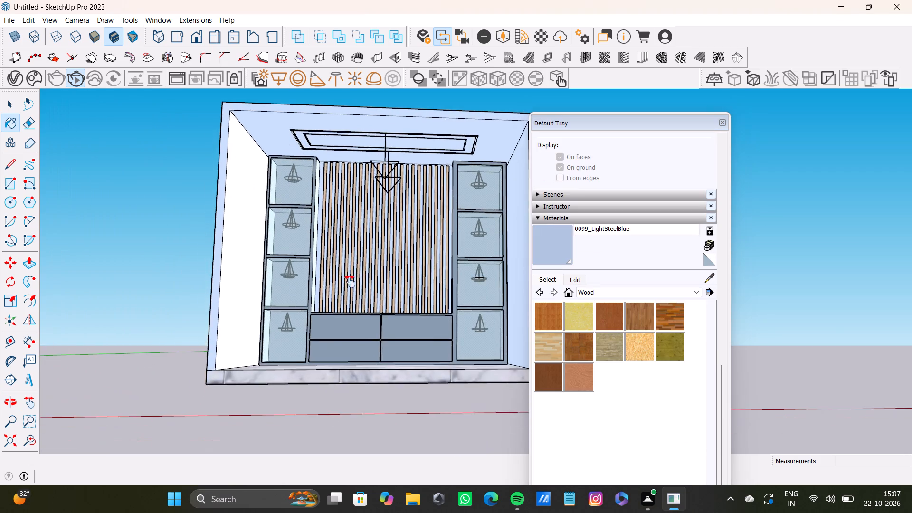
pyautogui.keyDown('shift'); pyautogui.moveTo(350, 282); pyautogui.dragTo(340, 298, button='middle'); pyautogui.keyUp('shift')
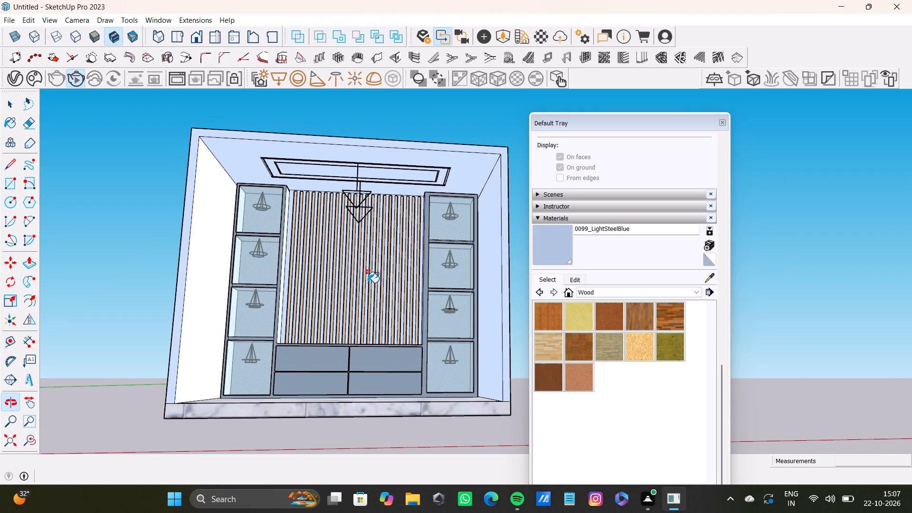
pyautogui.press('space')
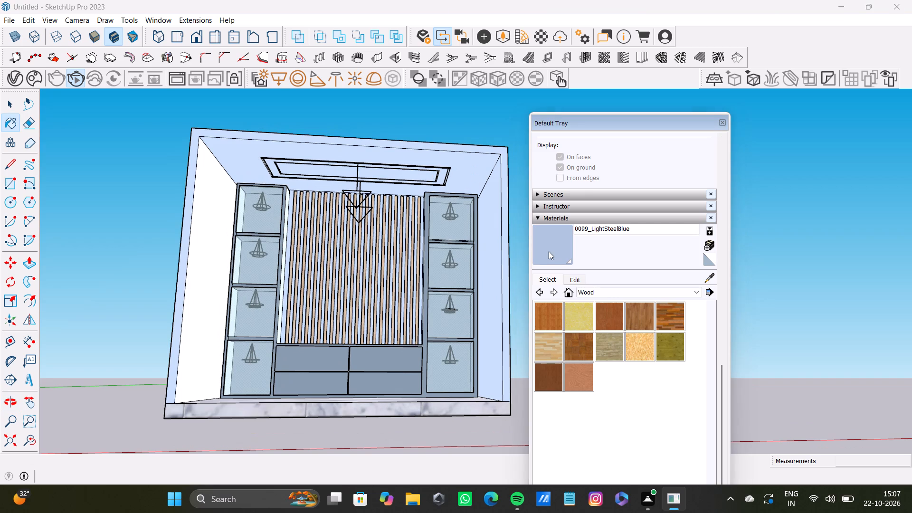
pyautogui.click(549, 251)
pyautogui.click(488, 253)
pyautogui.click(201, 279)
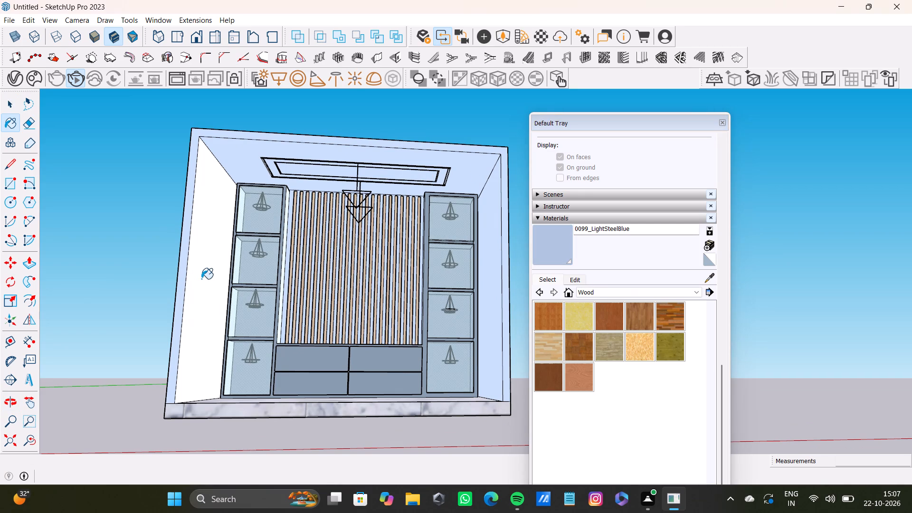
pyautogui.click(211, 263)
# Select the white inner side wall face and try again to paint it with 0099_LightSteelBlue.
pyautogui.press('space')
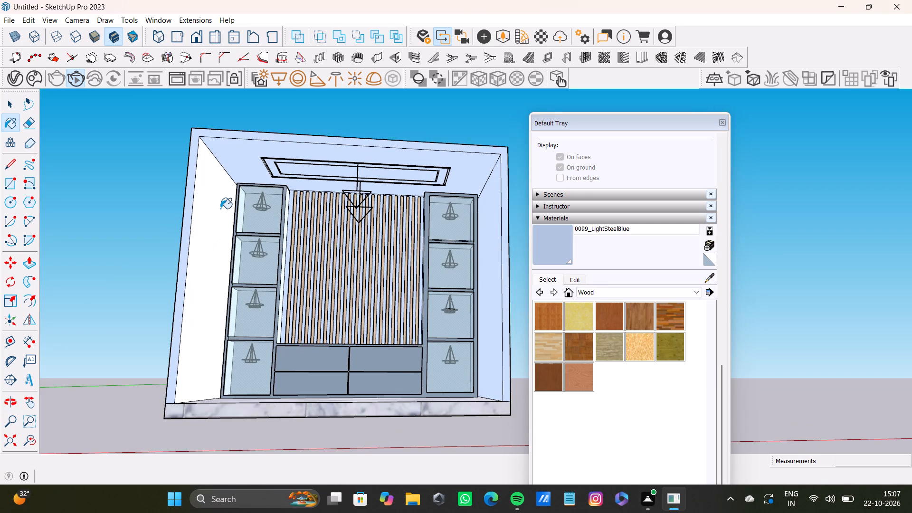
pyautogui.click(217, 199)
pyautogui.click(552, 242)
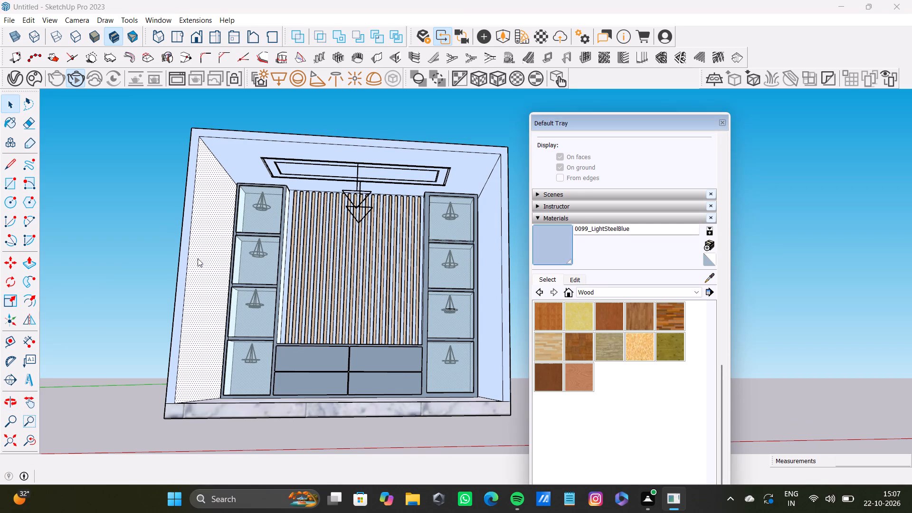
pyautogui.click(208, 253)
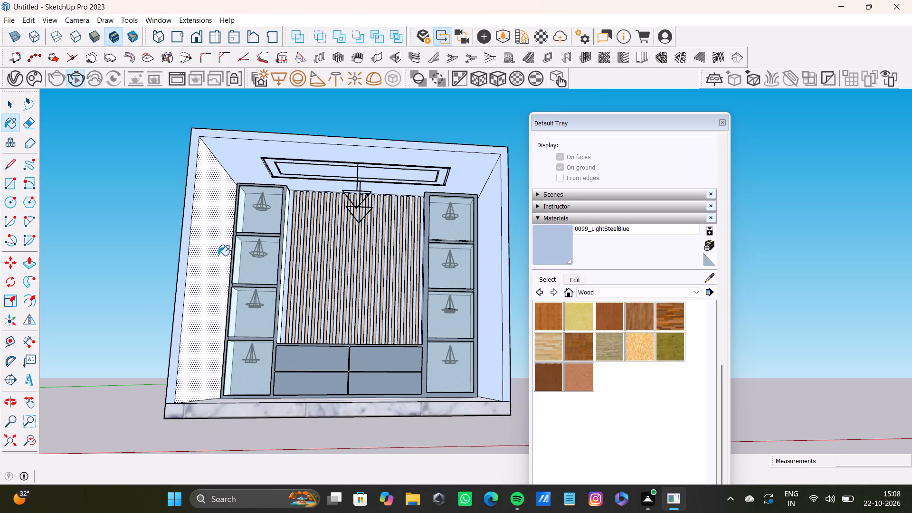
pyautogui.click(218, 256)
pyautogui.click(552, 240)
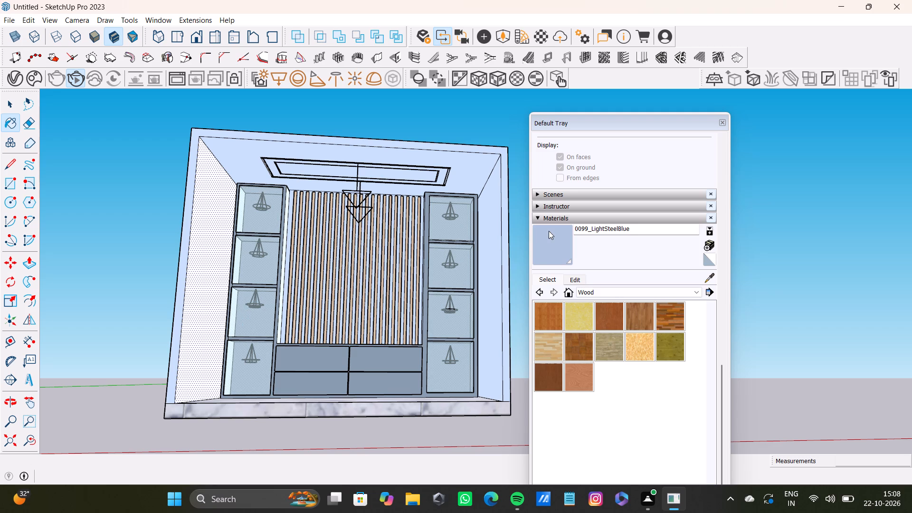
pyautogui.click(547, 242)
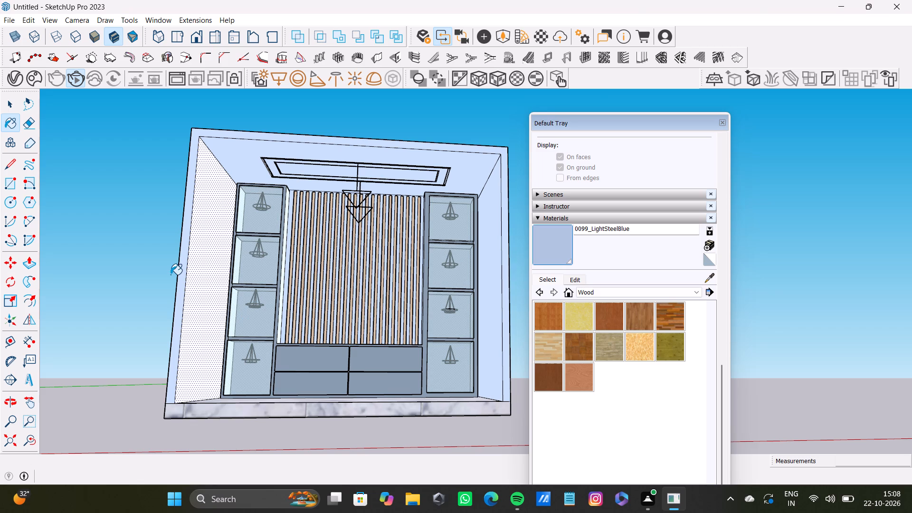
pyautogui.click(207, 287)
pyautogui.click(205, 285)
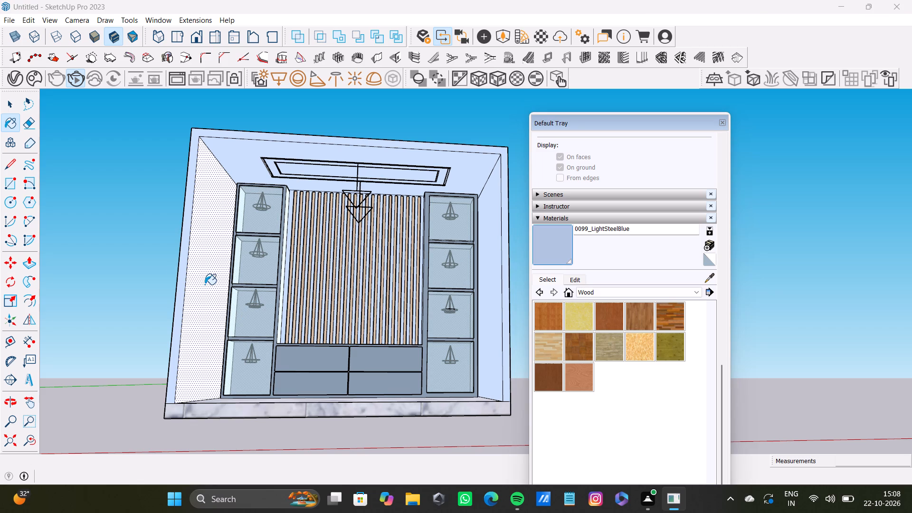
pyautogui.scroll(-5, 205, 285)
pyautogui.moveTo(205, 285); pyautogui.dragTo(194, 356, button='middle')
pyautogui.click(210, 314)
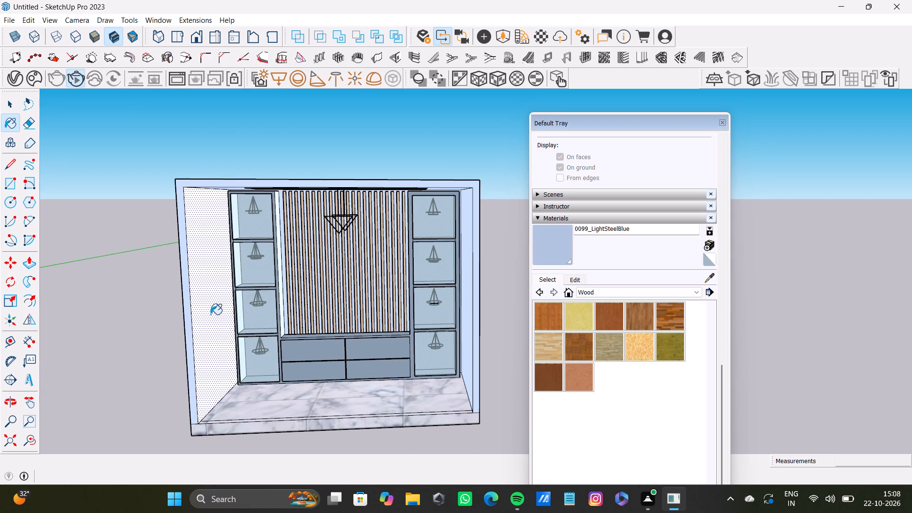
pyautogui.click(215, 294)
pyautogui.click(215, 294)
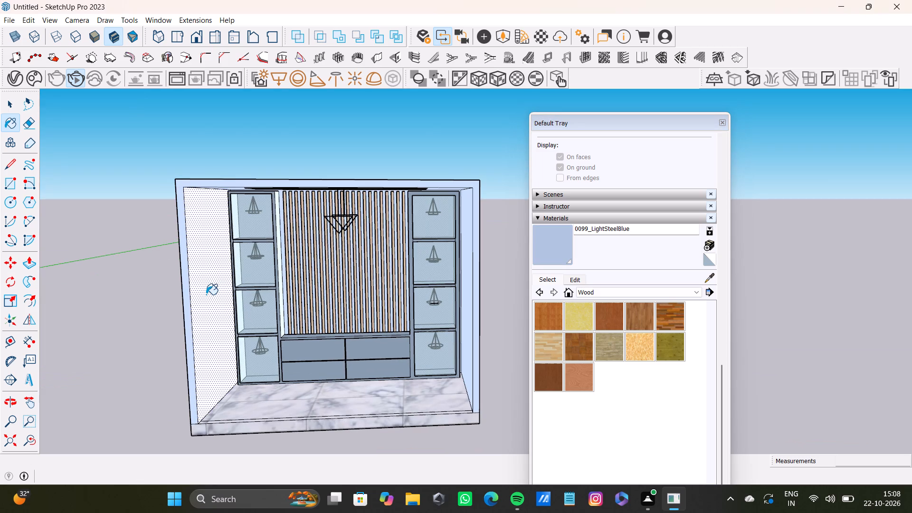
# Sample 0110_LightSlateGray from the shelf frame and paint the narrow side face between the shelves and the wood slats.
pyautogui.moveTo(297, 327); pyautogui.dragTo(295, 304, button='middle')
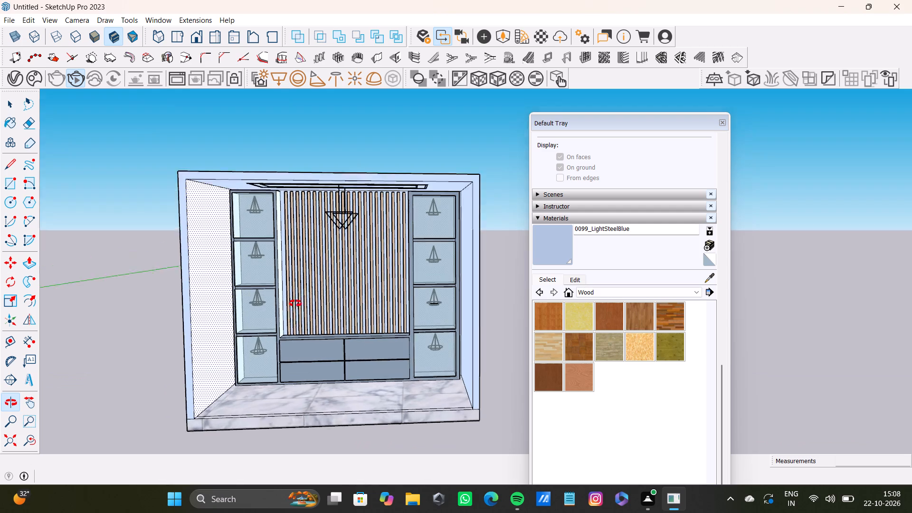
pyautogui.moveTo(295, 304); pyautogui.dragTo(295, 250, button='middle')
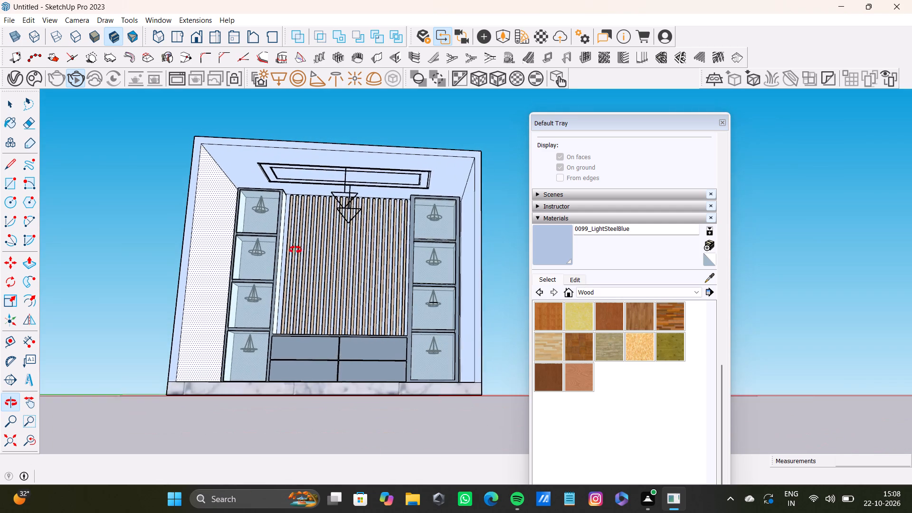
pyautogui.moveTo(295, 250); pyautogui.dragTo(292, 250, button='middle')
pyautogui.scroll(16, 287, 254)
pyautogui.press('space')
pyautogui.click(261, 276)
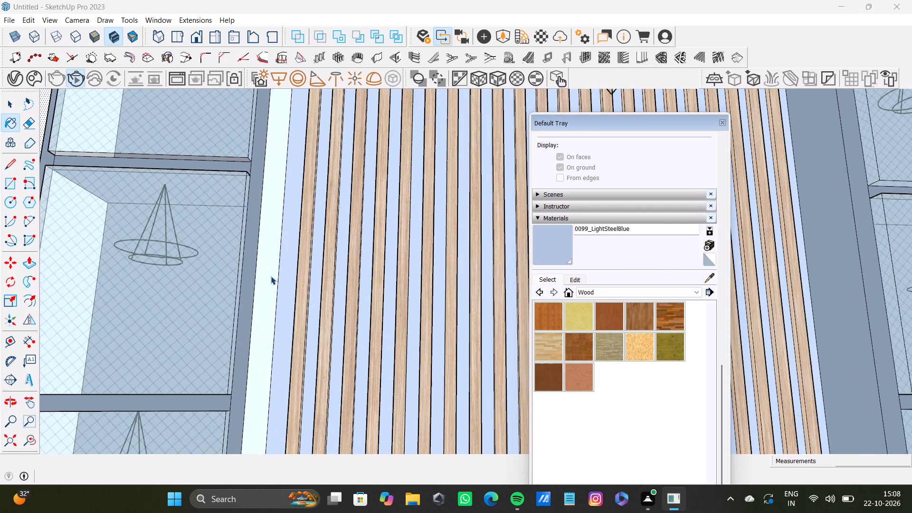
pyautogui.doubleClick(271, 276)
pyautogui.doubleClick(265, 283)
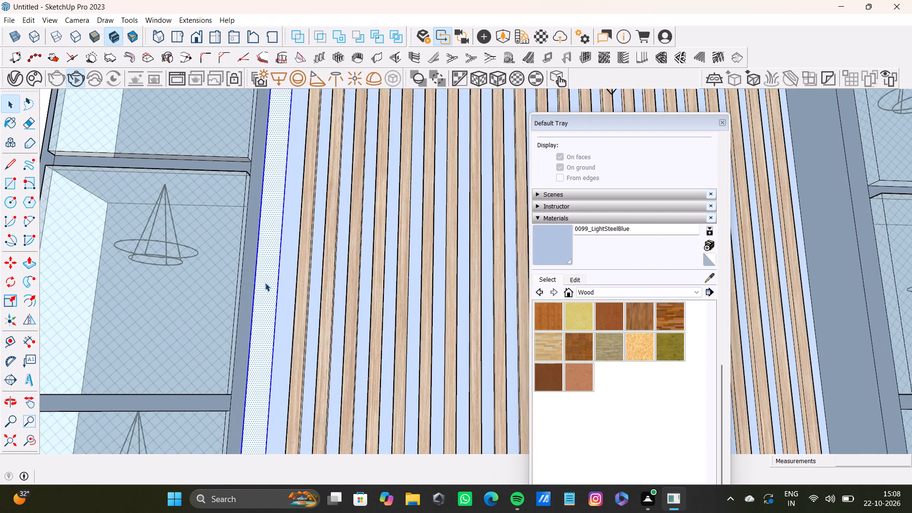
pyautogui.click(710, 279)
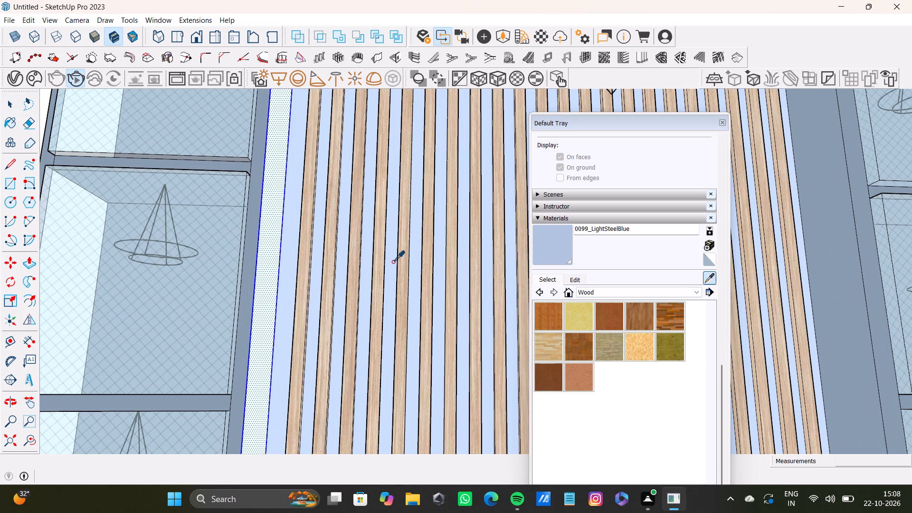
pyautogui.click(252, 250)
pyautogui.click(271, 225)
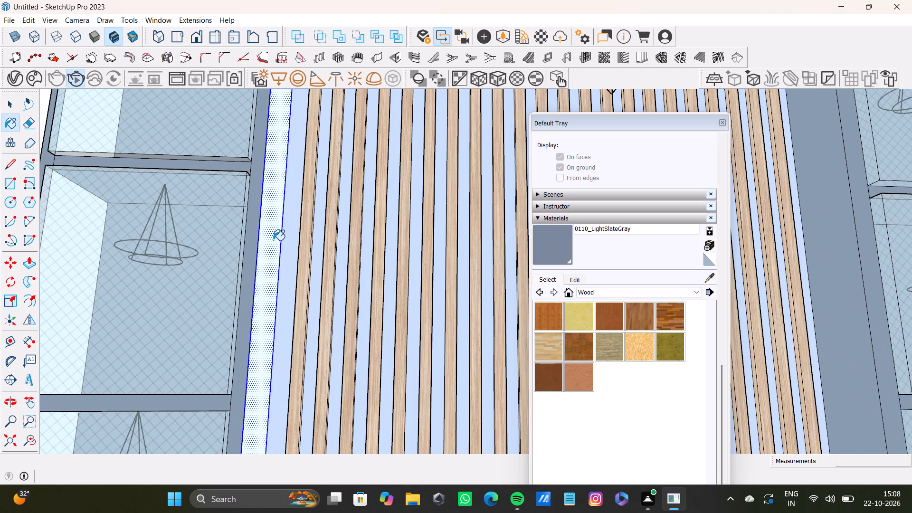
pyautogui.tripleClick(273, 240)
pyautogui.click(273, 240)
pyautogui.scroll(-6, 273, 240)
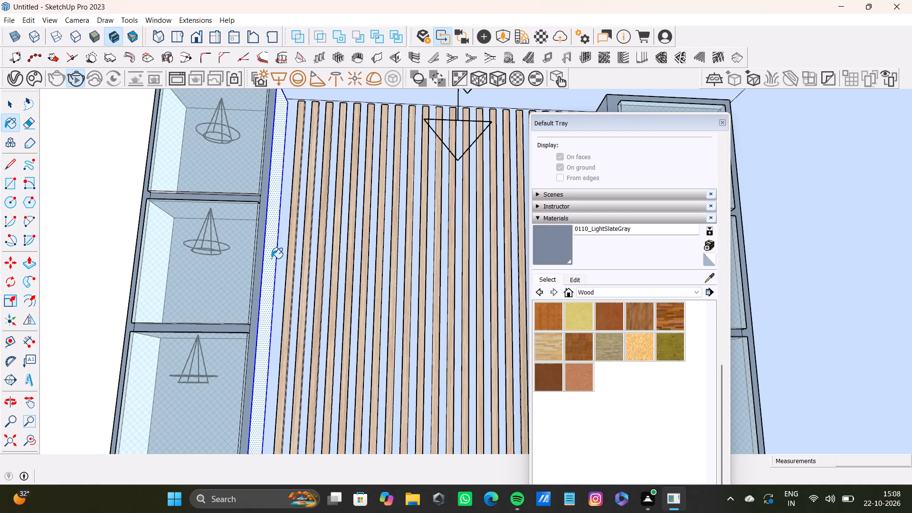
pyautogui.click(269, 262)
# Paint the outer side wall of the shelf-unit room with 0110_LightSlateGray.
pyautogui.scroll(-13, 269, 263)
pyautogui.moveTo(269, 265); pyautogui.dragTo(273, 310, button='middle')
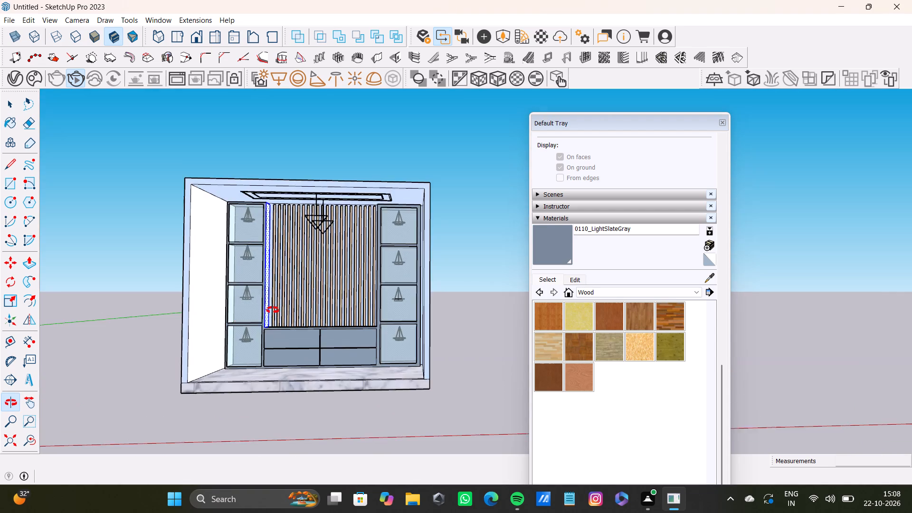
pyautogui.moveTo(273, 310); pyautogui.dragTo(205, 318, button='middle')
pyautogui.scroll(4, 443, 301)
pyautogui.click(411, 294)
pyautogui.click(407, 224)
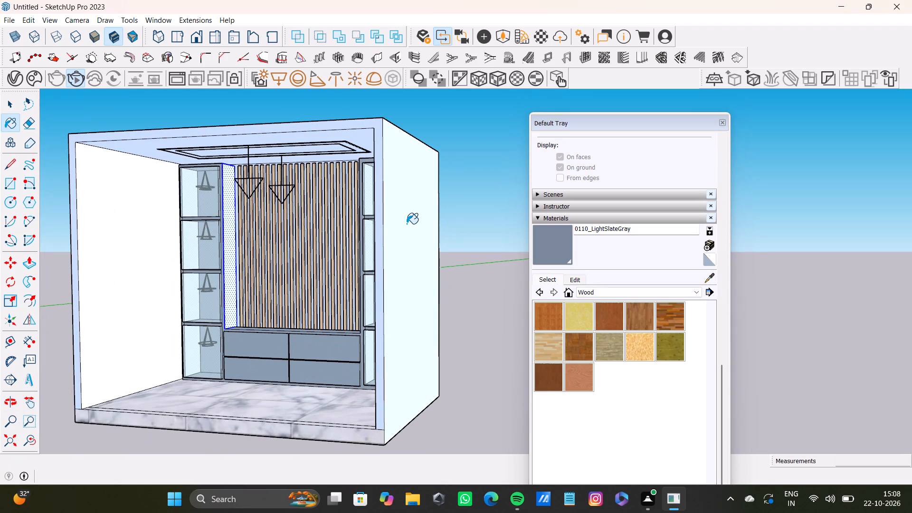
# Try to apply 0110_LightSlateGray again beside the wood slat panel.
pyautogui.press('space')
pyautogui.moveTo(261, 287); pyautogui.dragTo(248, 275, button='middle')
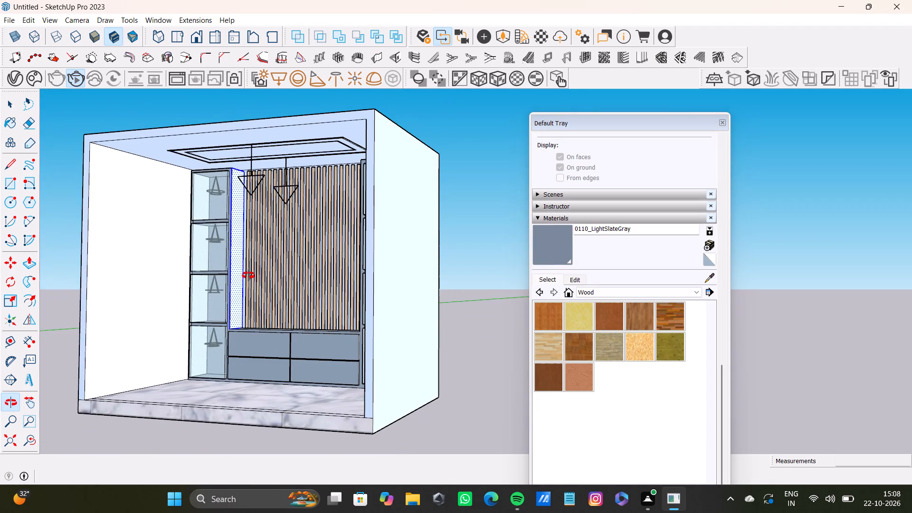
pyautogui.moveTo(248, 275); pyautogui.dragTo(248, 276, button='middle')
pyautogui.click(558, 238)
pyautogui.scroll(8, 225, 250)
pyautogui.click(250, 247)
pyautogui.scroll(-13, 249, 247)
pyautogui.press('space')
pyautogui.write('c')
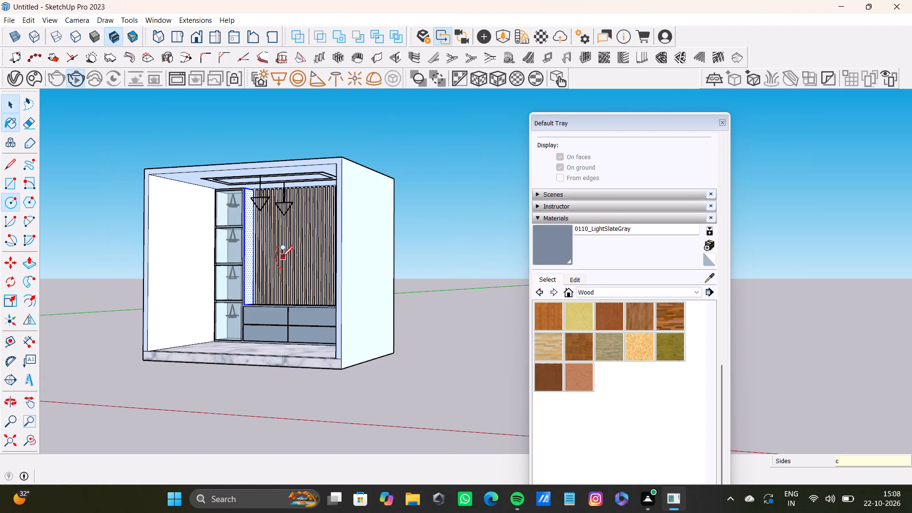
# Sample 0099_LightSteelBlue from the room's front frame edge and paint the outer side wall with it.
pyautogui.click(709, 277)
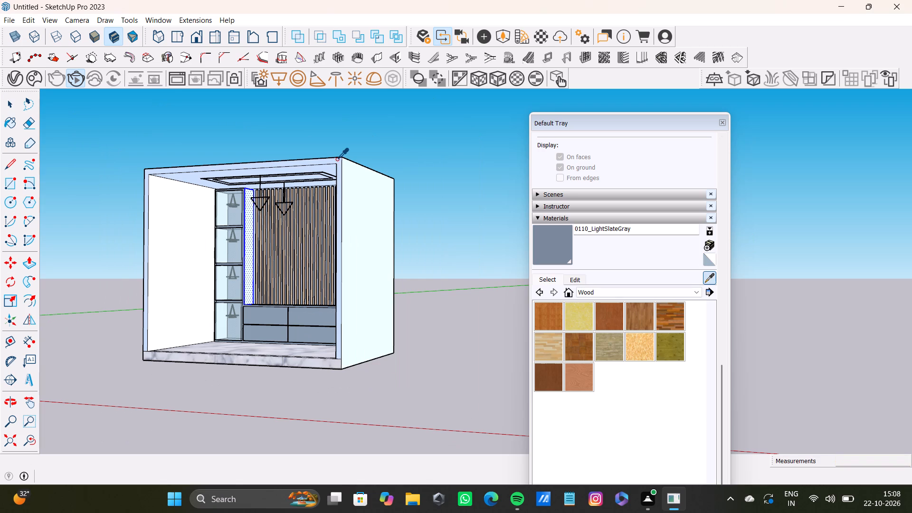
pyautogui.click(337, 159)
pyautogui.click(356, 178)
pyautogui.click(353, 195)
pyautogui.click(360, 208)
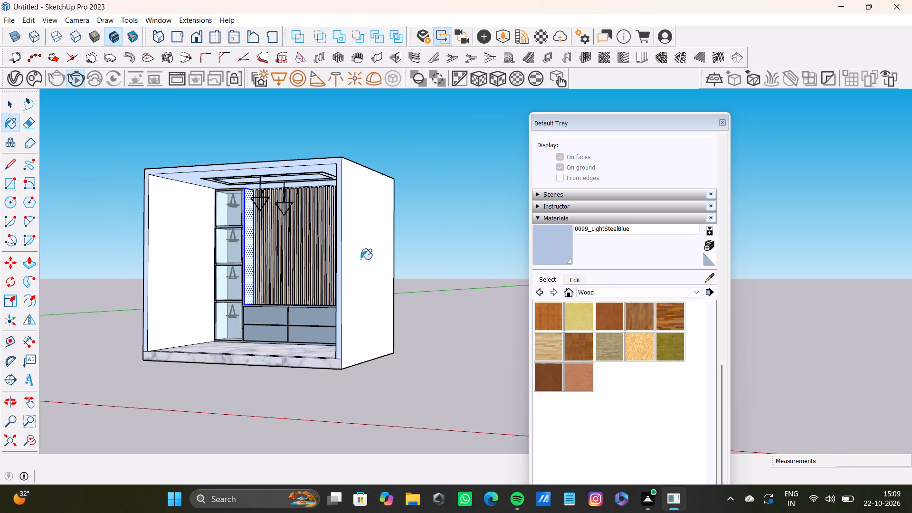
pyautogui.scroll(-1, 361, 259)
pyautogui.moveTo(361, 259); pyautogui.dragTo(315, 403, button='middle')
pyautogui.click(365, 266)
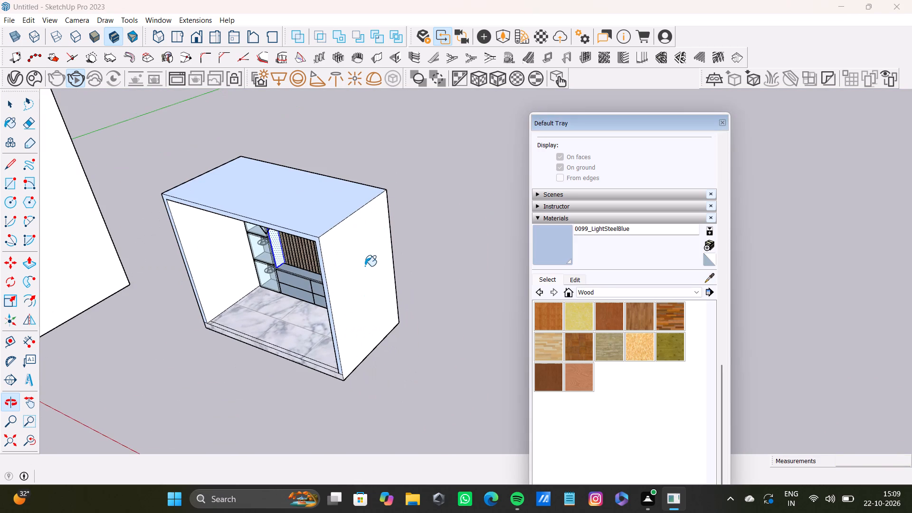
# Select the outer side wall face with its edges and paint it again with 0099_LightSteelBlue.
pyautogui.press('space')
pyautogui.doubleClick(363, 266)
pyautogui.click(552, 245)
pyautogui.click(371, 281)
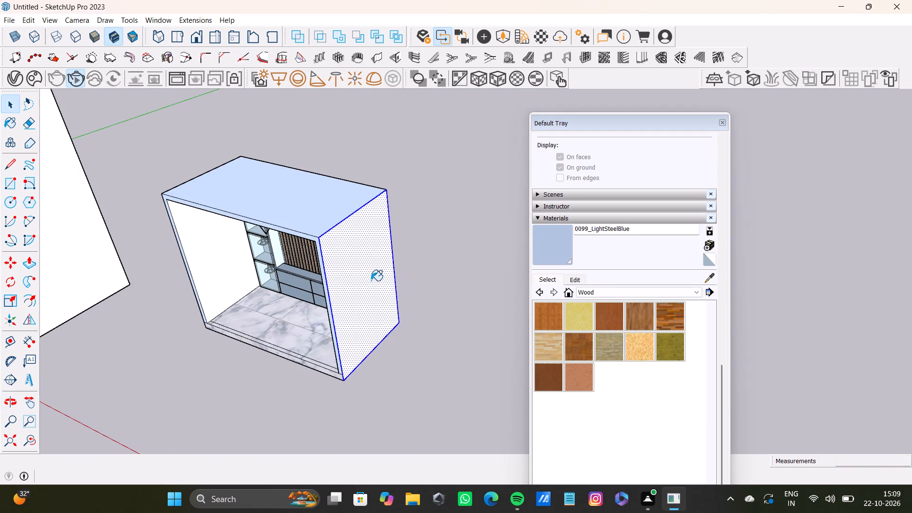
pyautogui.tripleClick(371, 281)
pyautogui.press('space')
pyautogui.click(358, 266)
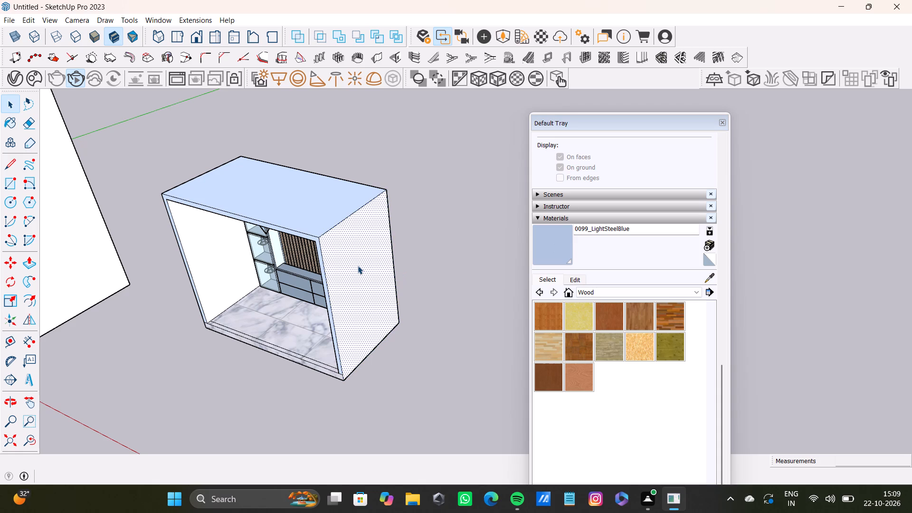
pyautogui.click(358, 266)
# Start an interactive V-Ray render of the shelf-unit room from a front view and check the whole image.
pyautogui.moveTo(353, 266); pyautogui.dragTo(365, 197, button='middle')
pyautogui.scroll(-1, 353, 266)
pyautogui.click(231, 237)
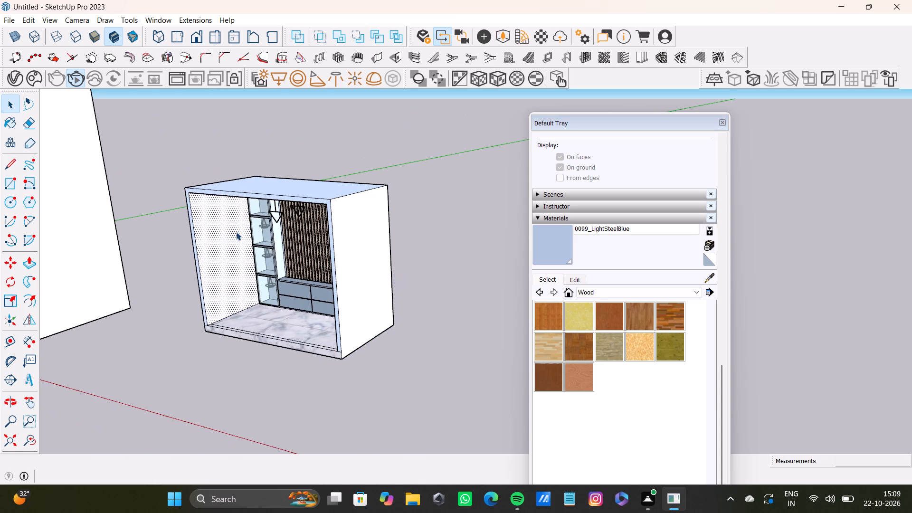
pyautogui.moveTo(305, 312); pyautogui.dragTo(401, 273, button='middle')
pyautogui.scroll(5, 361, 297)
pyautogui.moveTo(361, 294); pyautogui.dragTo(397, 284, button='middle')
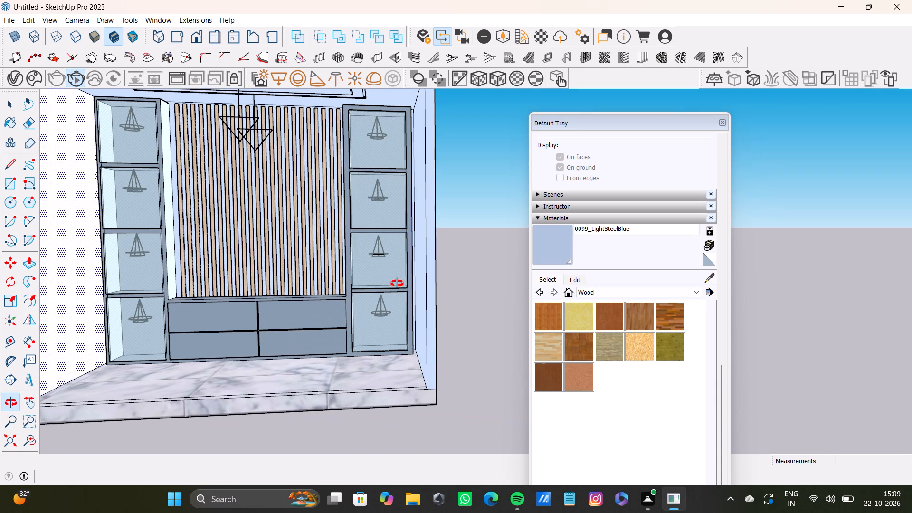
pyautogui.moveTo(397, 284); pyautogui.dragTo(437, 289, button='middle')
pyautogui.click(80, 80)
pyautogui.click(80, 80)
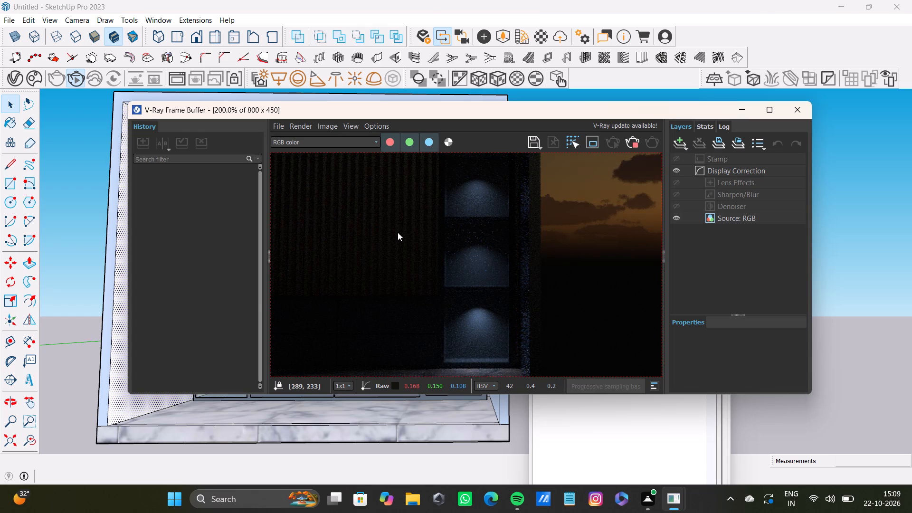
pyautogui.scroll(-2, 398, 232)
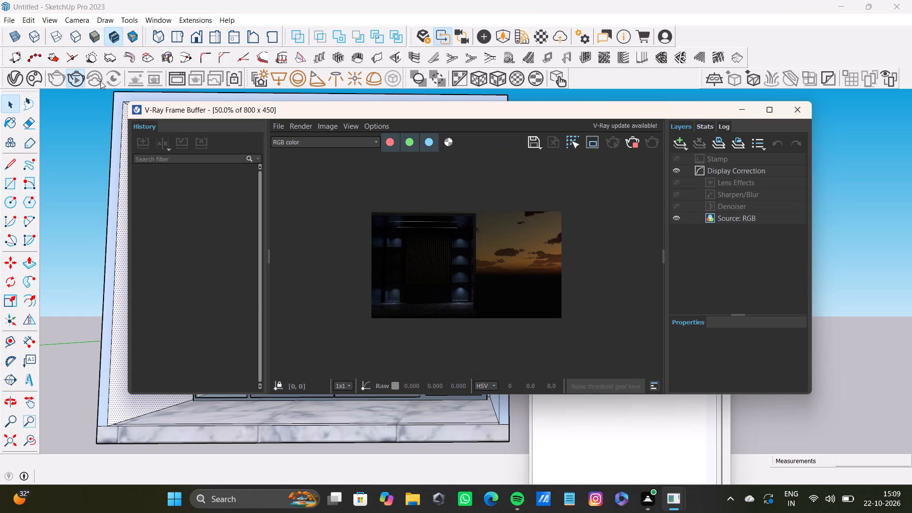
# Permanently delete Mesh Light, Mesh Light#1 and Mesh Light#2 from the scene's V-Ray lights.
pyautogui.click(15, 75)
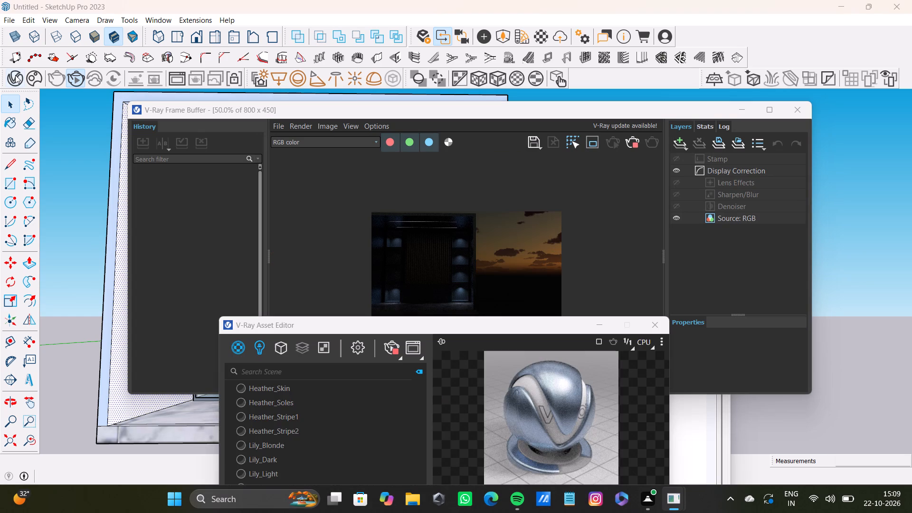
pyautogui.moveTo(317, 330); pyautogui.dragTo(266, 155)
pyautogui.moveTo(323, 319); pyautogui.dragTo(226, 204)
pyautogui.moveTo(327, 211); pyautogui.dragTo(247, 85)
pyautogui.click(180, 108)
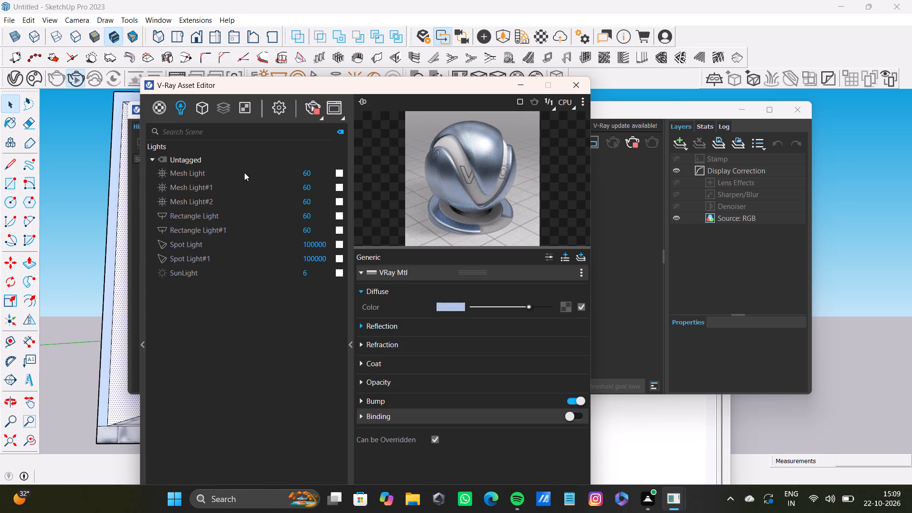
pyautogui.click(231, 171)
pyautogui.rightClick(231, 171)
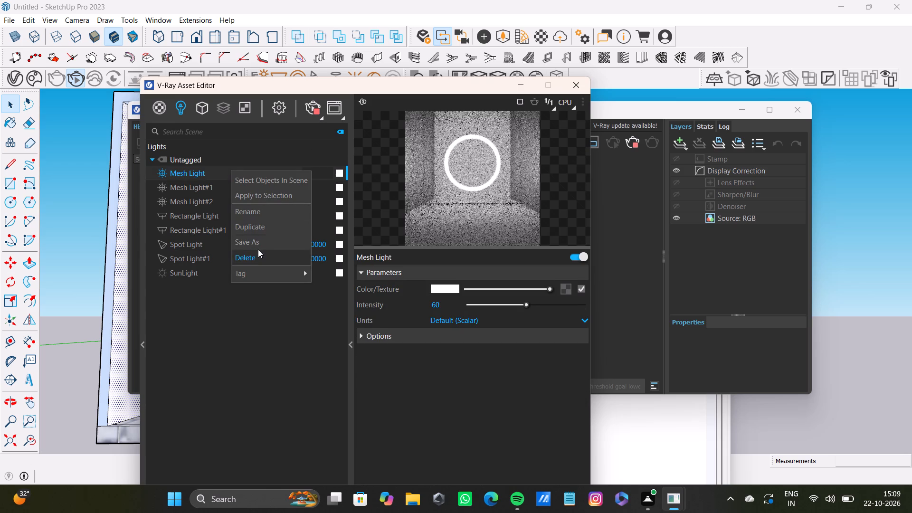
pyautogui.click(258, 256)
pyautogui.click(482, 248)
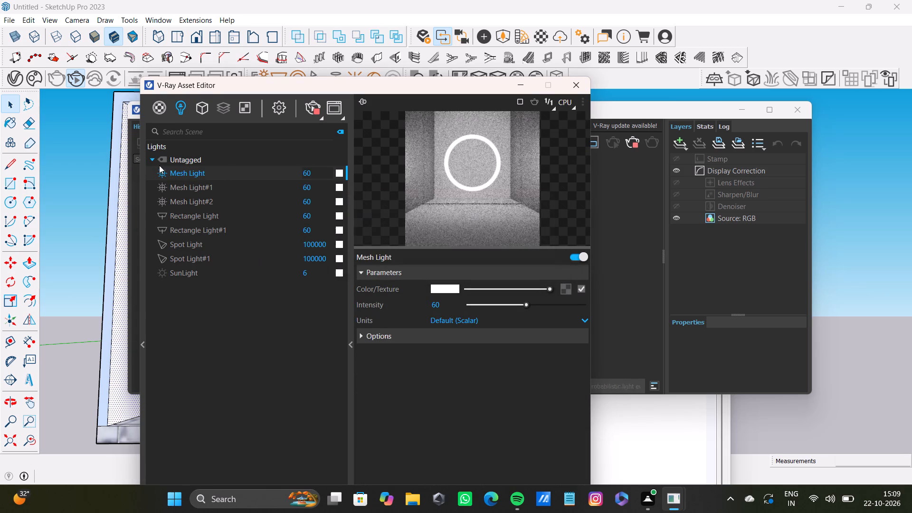
pyautogui.rightClick(193, 171)
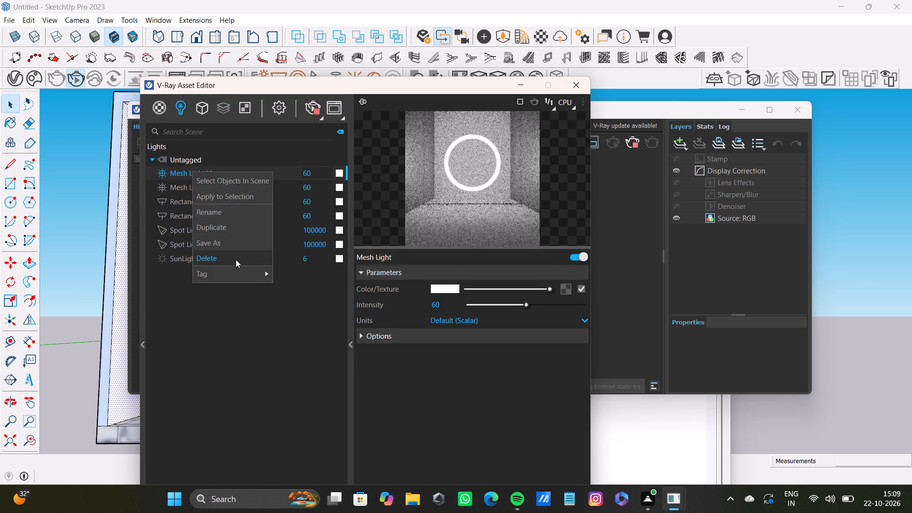
pyautogui.click(236, 259)
pyautogui.rightClick(232, 252)
pyautogui.click(486, 251)
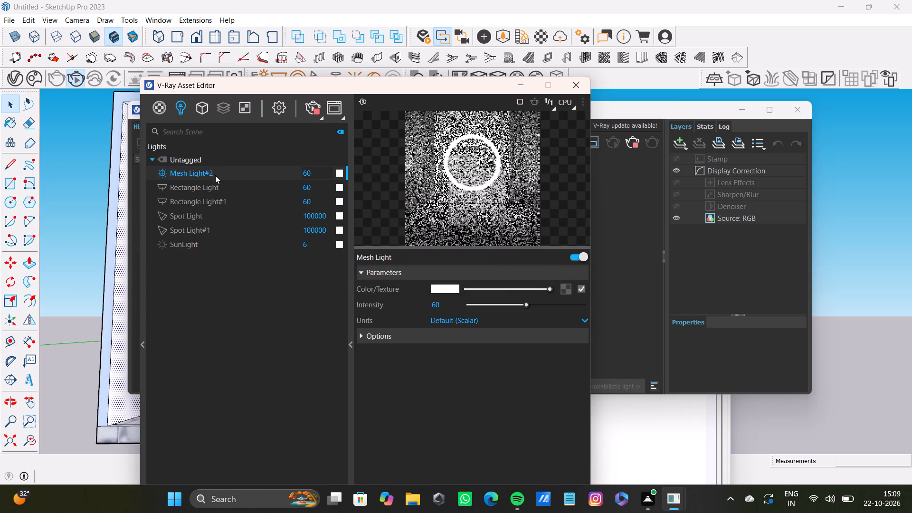
pyautogui.rightClick(215, 175)
pyautogui.click(226, 257)
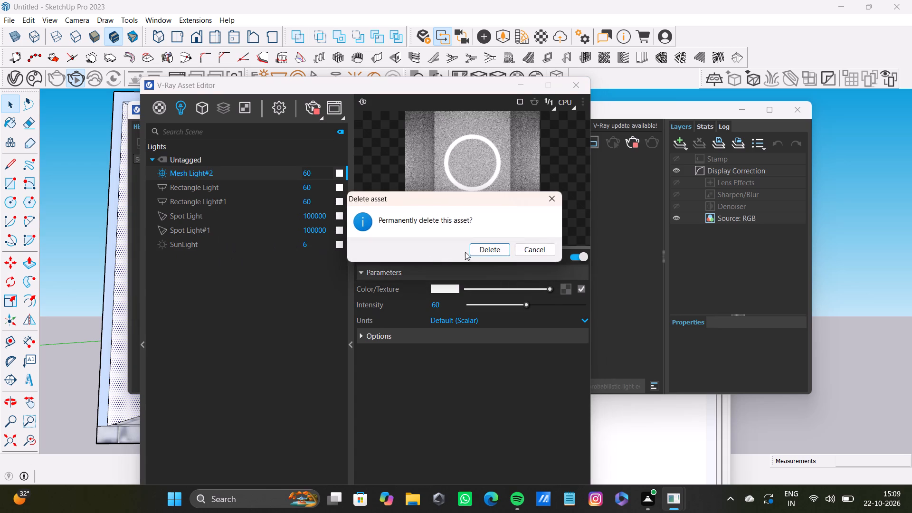
pyautogui.click(486, 248)
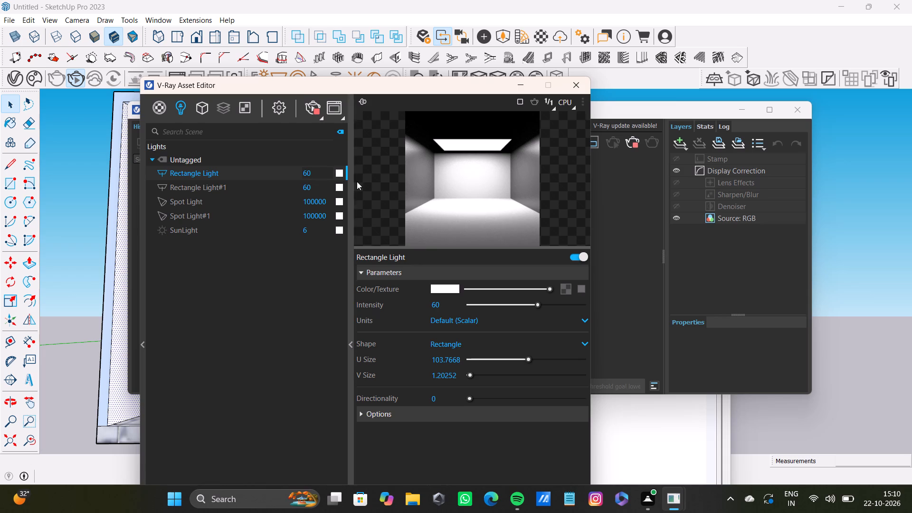
# Disable the first Rectangle Light and close the V-Ray Asset Editor.
pyautogui.click(578, 256)
pyautogui.click(573, 92)
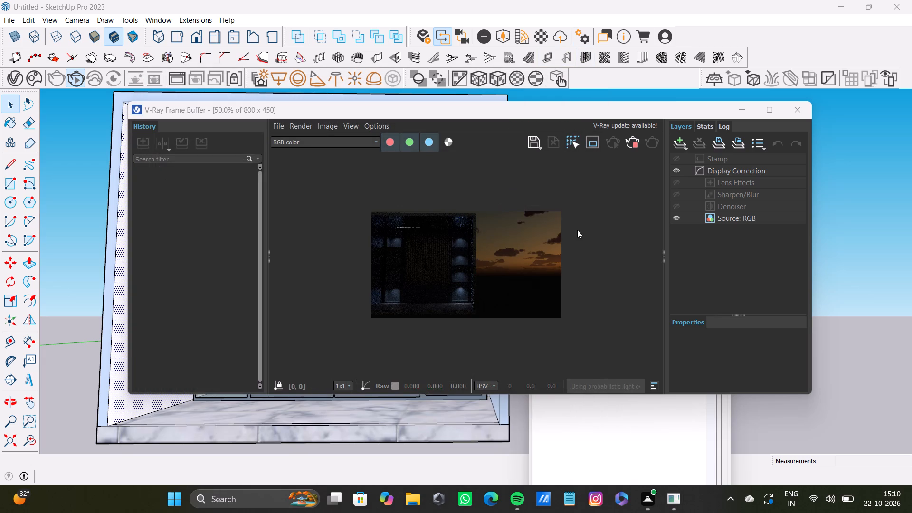
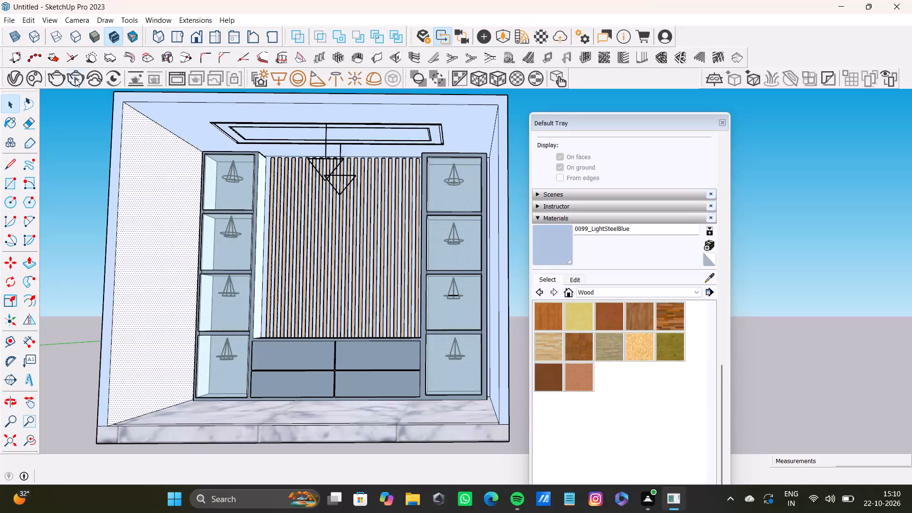
# Run an interactive V-Ray render of the slatted wall unit, check it in the Frame Buffer and close it.
pyautogui.click(75, 78)
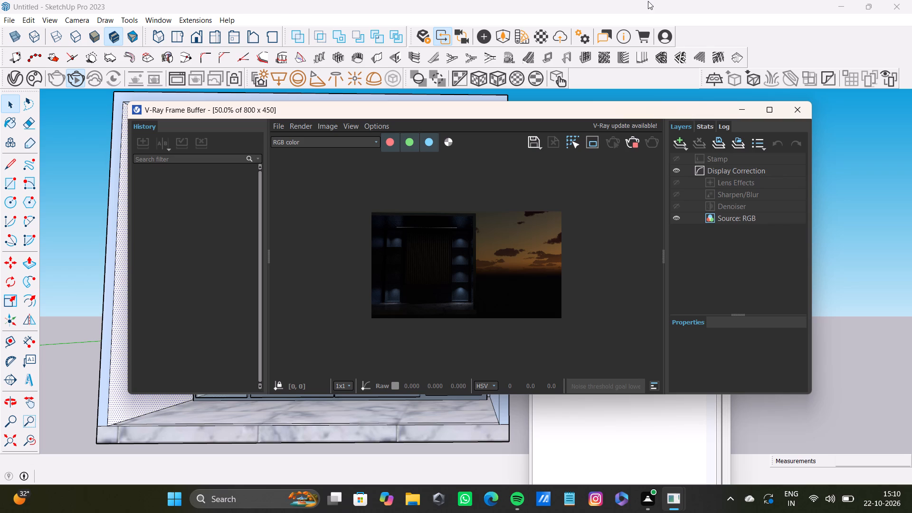
pyautogui.click(322, 140)
pyautogui.click(329, 273)
pyautogui.click(797, 114)
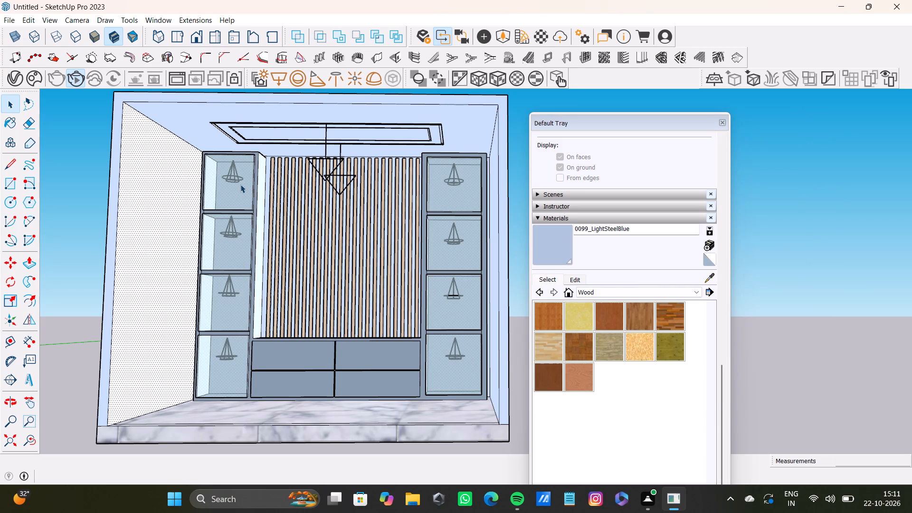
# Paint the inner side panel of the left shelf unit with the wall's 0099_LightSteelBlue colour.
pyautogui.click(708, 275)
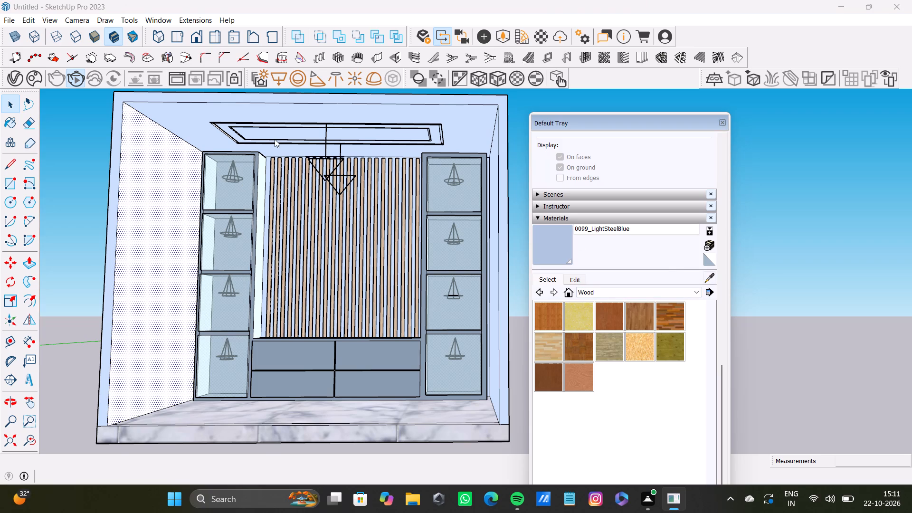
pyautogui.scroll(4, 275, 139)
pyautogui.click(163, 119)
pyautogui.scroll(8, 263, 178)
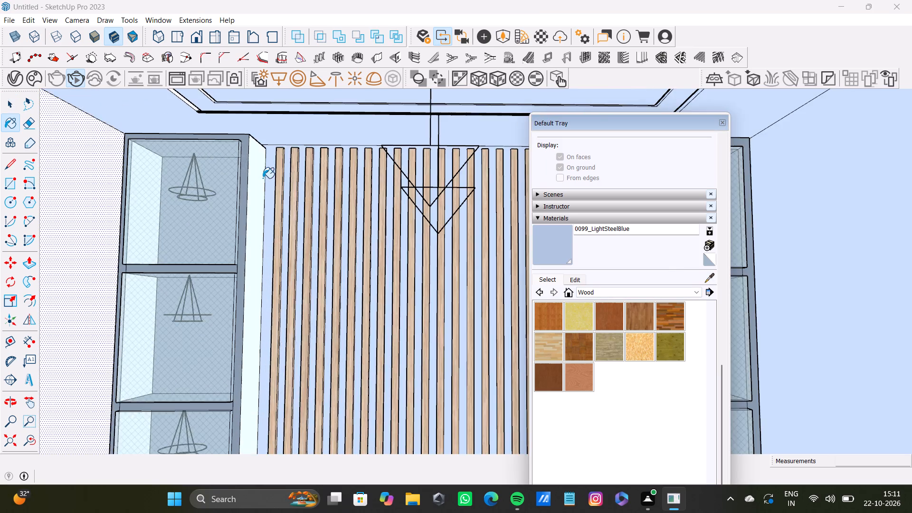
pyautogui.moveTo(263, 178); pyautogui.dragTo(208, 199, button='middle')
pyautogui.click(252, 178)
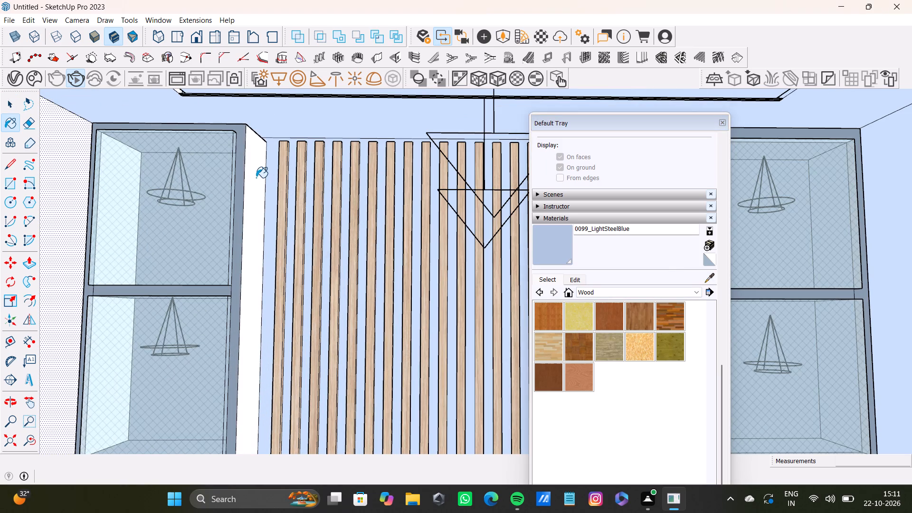
# Sample 0110_LightSlateGray from the left shelf unit's frame and paint the unit's inner side panel with it.
pyautogui.scroll(-9, 256, 178)
pyautogui.moveTo(255, 179); pyautogui.dragTo(182, 142, button='middle')
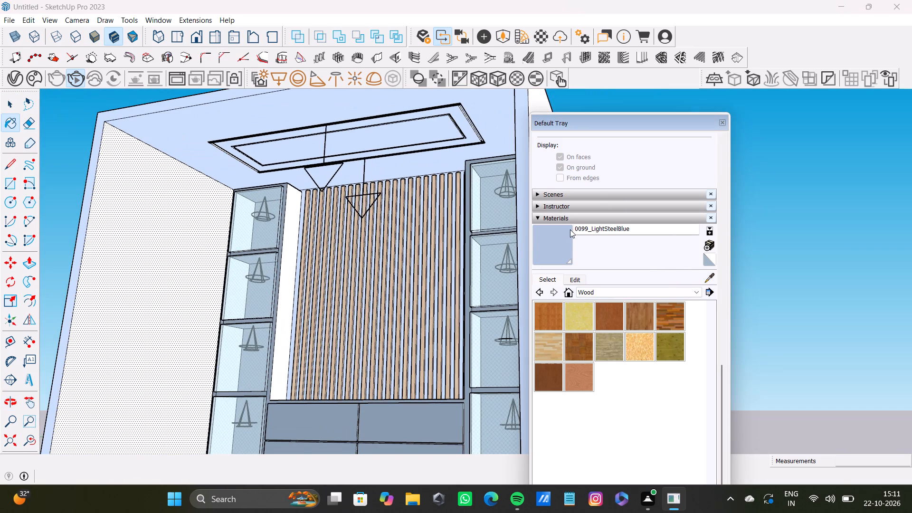
pyautogui.click(711, 276)
pyautogui.scroll(10, 371, 240)
pyautogui.click(709, 277)
pyautogui.scroll(9, 323, 312)
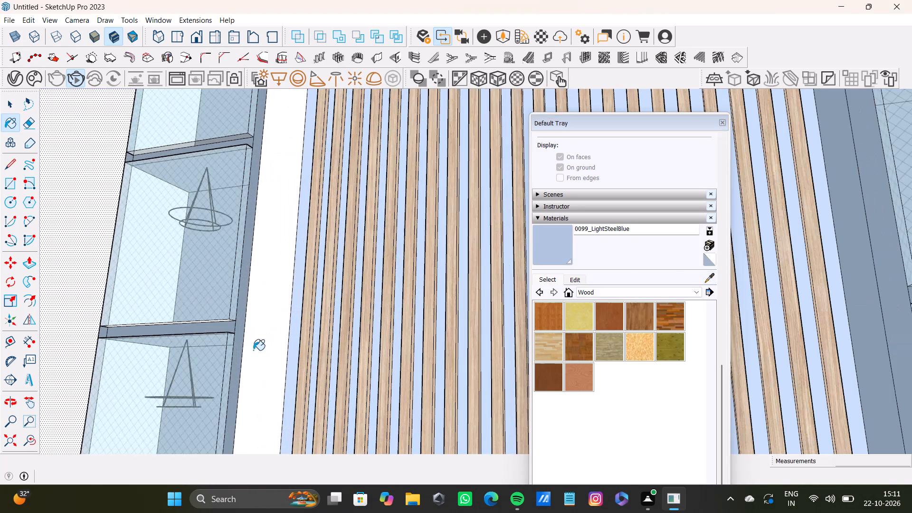
pyautogui.click(709, 281)
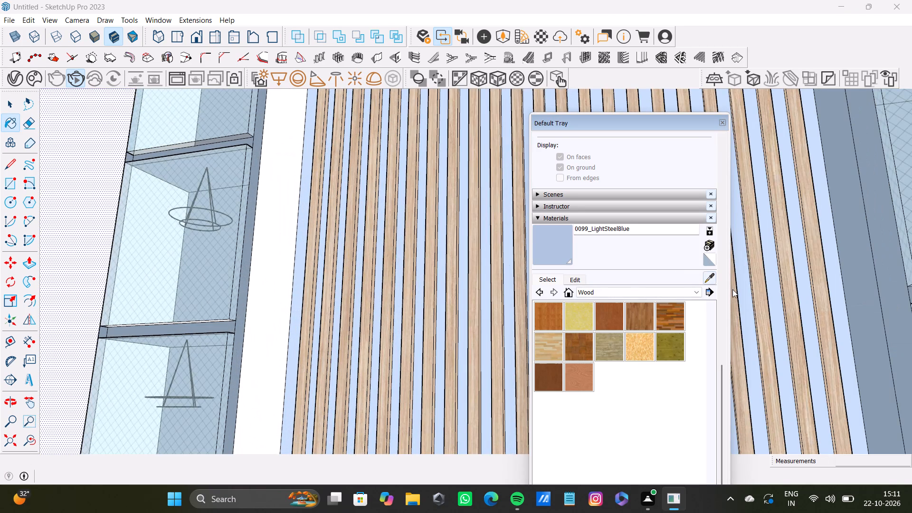
pyautogui.click(710, 280)
pyautogui.click(710, 279)
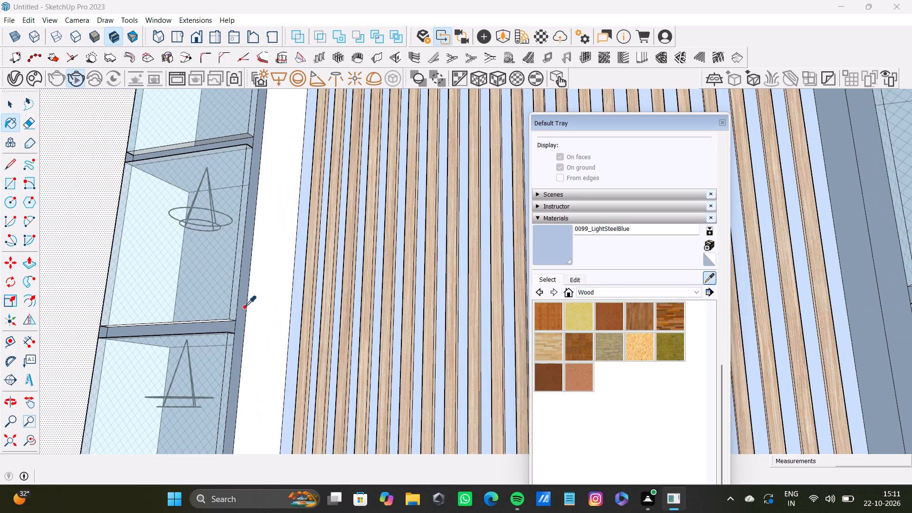
pyautogui.click(244, 306)
pyautogui.click(278, 301)
# Render the whole wall unit interactively with V-Ray from a more distant front view.
pyautogui.scroll(-9, 278, 301)
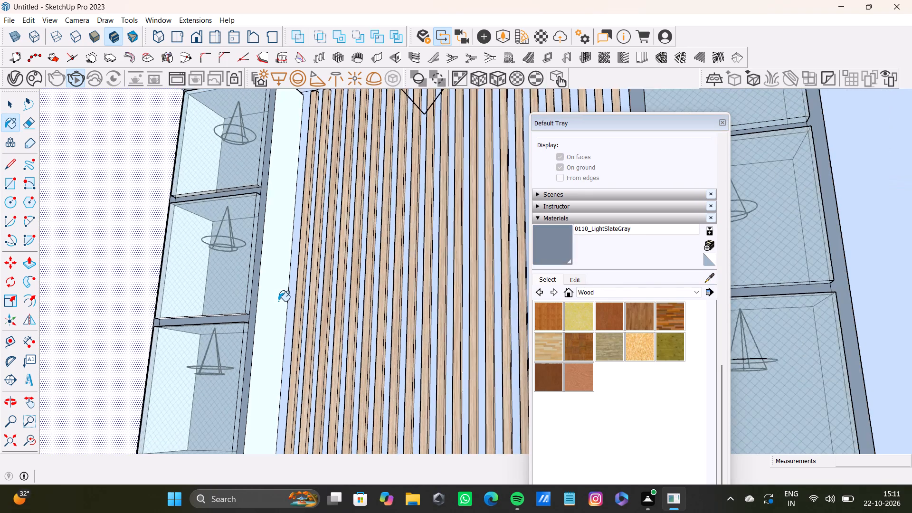
pyautogui.scroll(-6, 278, 301)
pyautogui.moveTo(279, 301); pyautogui.dragTo(325, 384, button='middle')
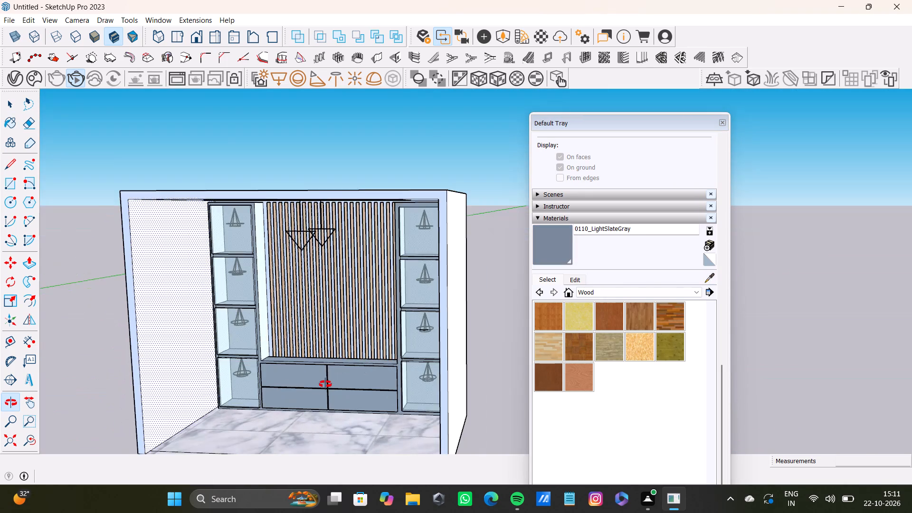
pyautogui.moveTo(325, 384); pyautogui.dragTo(325, 386, button='middle')
pyautogui.press('space')
pyautogui.scroll(-4, 325, 387)
pyautogui.keyDown('shift'); pyautogui.moveTo(325, 387); pyautogui.dragTo(421, 291, button='middle'); pyautogui.keyUp('shift')
pyautogui.click(73, 82)
pyautogui.click(73, 82)
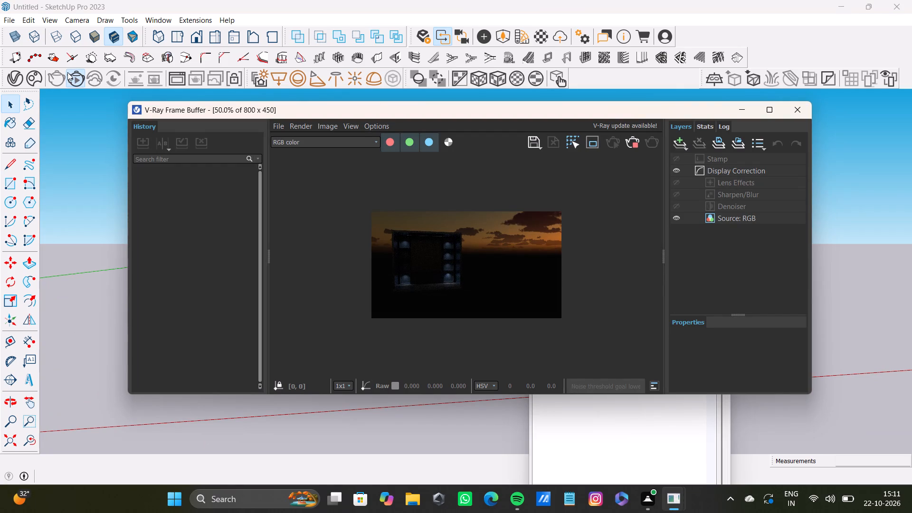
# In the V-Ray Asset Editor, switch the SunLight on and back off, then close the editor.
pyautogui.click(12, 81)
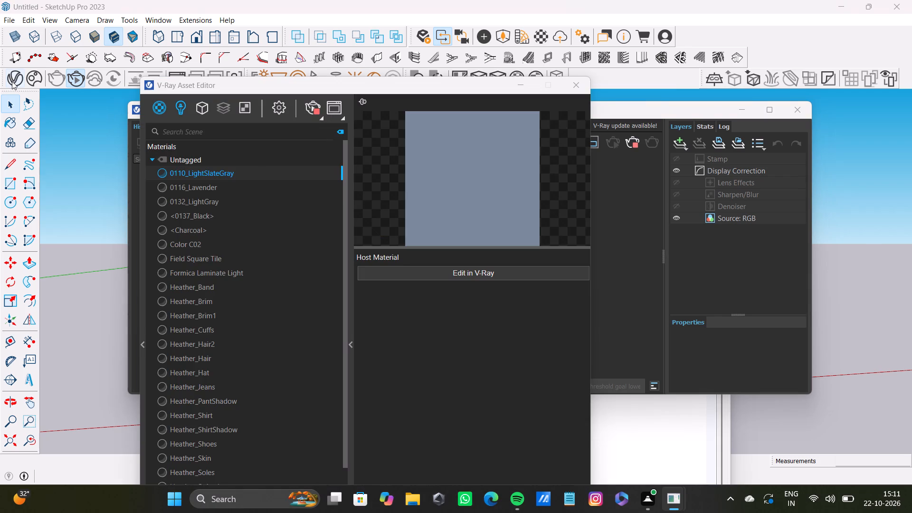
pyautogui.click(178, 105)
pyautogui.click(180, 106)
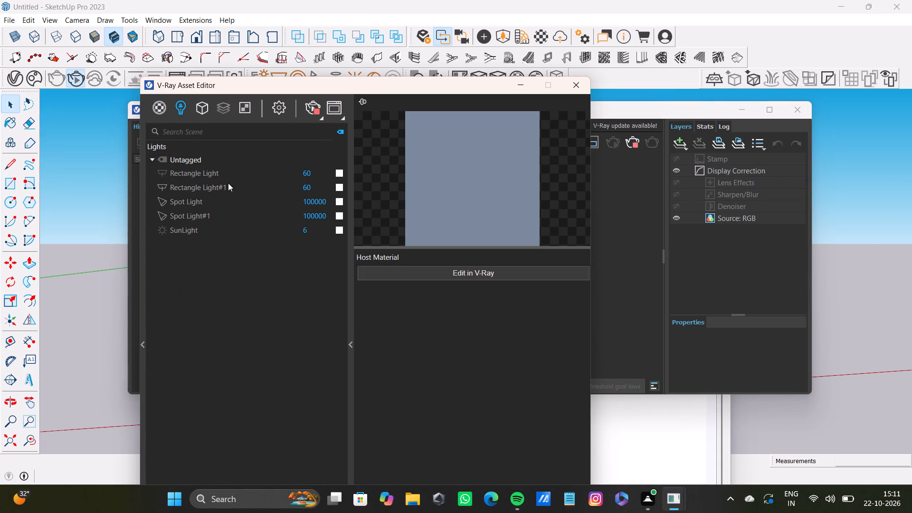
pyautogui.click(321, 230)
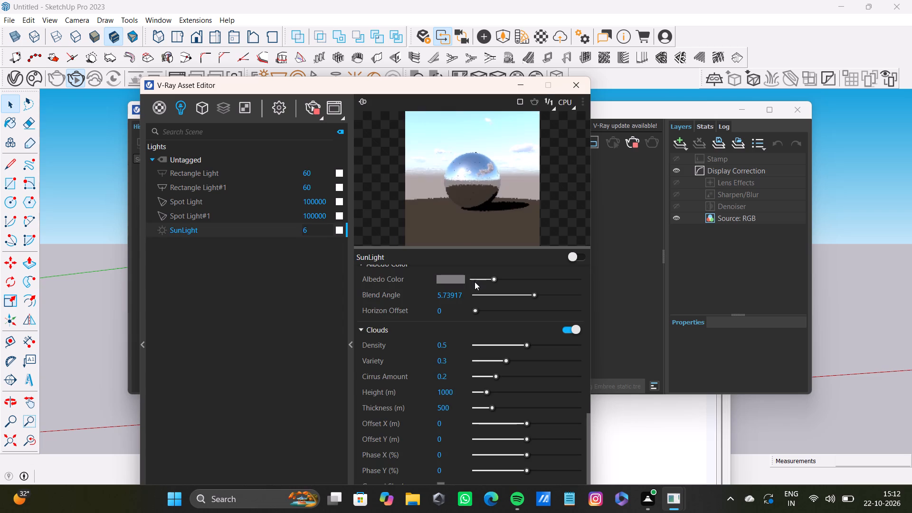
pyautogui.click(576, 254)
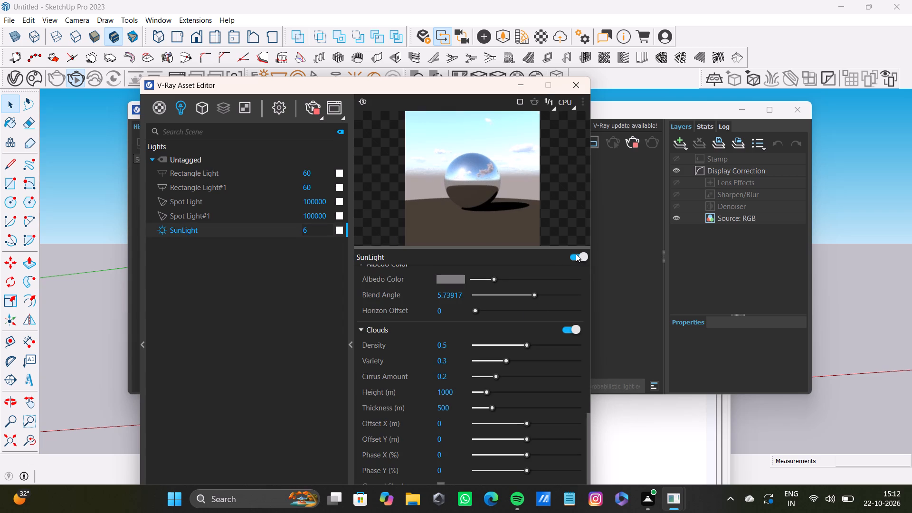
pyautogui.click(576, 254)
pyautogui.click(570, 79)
# Close the V-Ray Frame Buffer and the Default Tray.
pyautogui.click(795, 105)
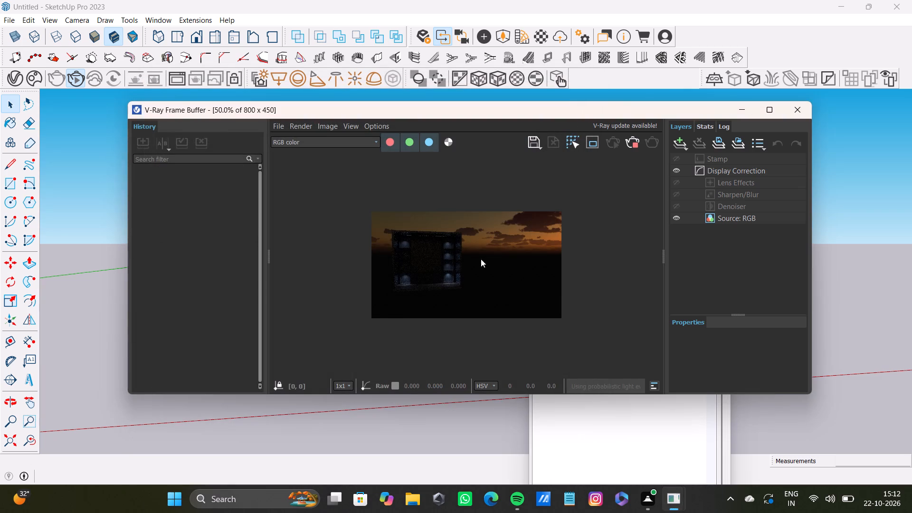
pyautogui.click(723, 120)
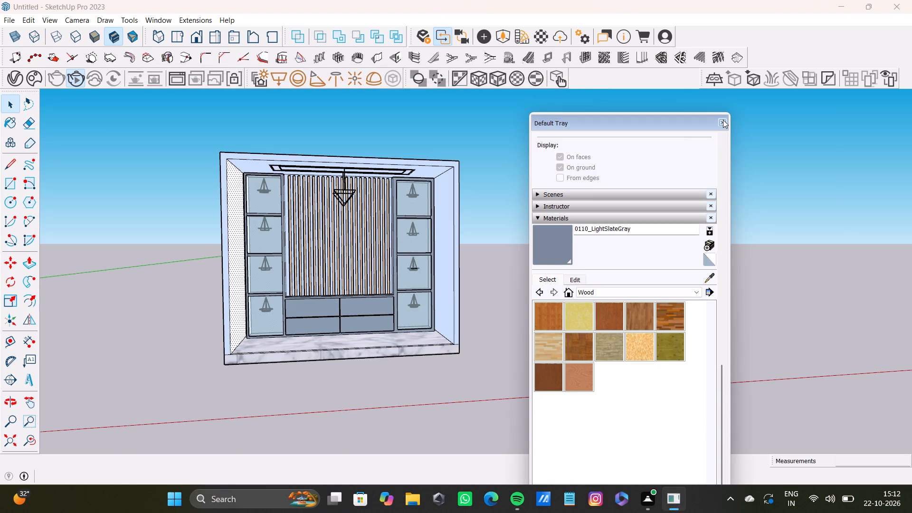
# Save the model as a SketchUp file named "22nd oct 1file" in the pdfs folder on the Desktop.
pyautogui.scroll(-20, 473, 283)
pyautogui.scroll(-4, 473, 283)
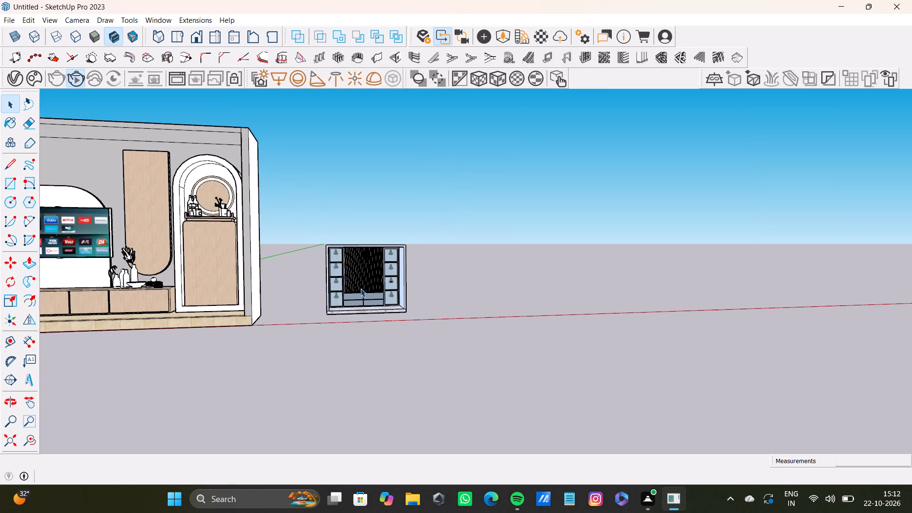
pyautogui.scroll(-13, 361, 288)
pyautogui.moveTo(361, 288); pyautogui.dragTo(322, 293, button='middle')
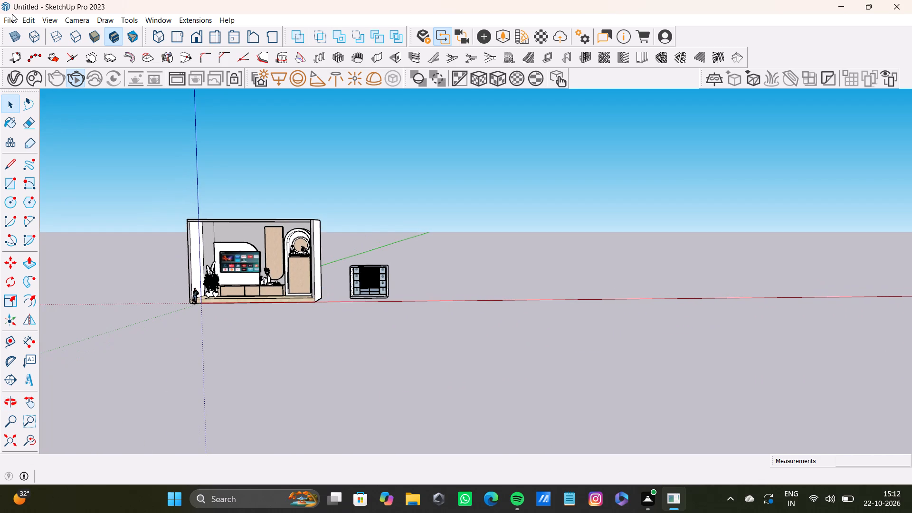
pyautogui.click(7, 17)
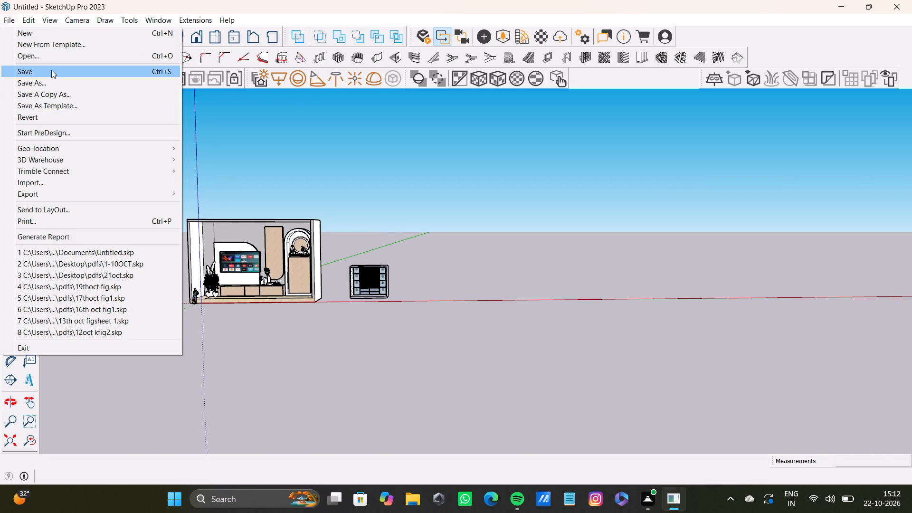
pyautogui.click(51, 70)
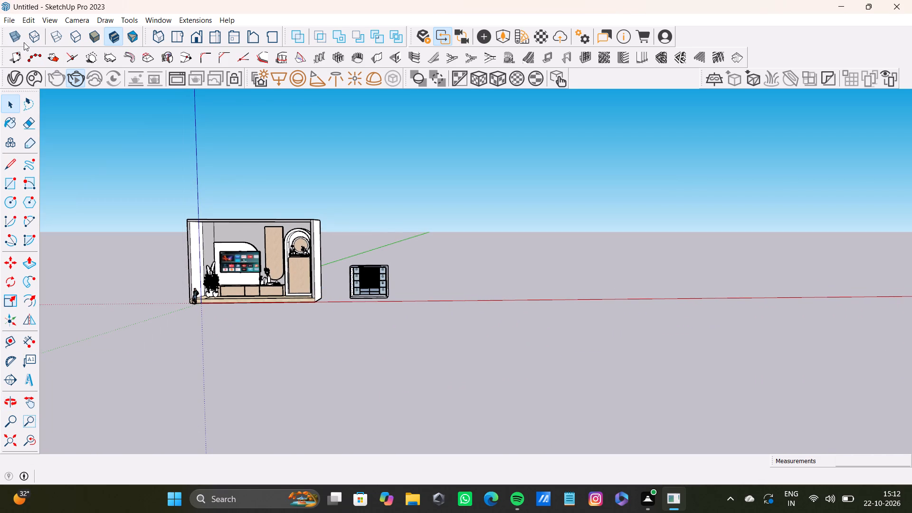
pyautogui.click(2, 20)
pyautogui.click(29, 78)
pyautogui.scroll(-6, 52, 109)
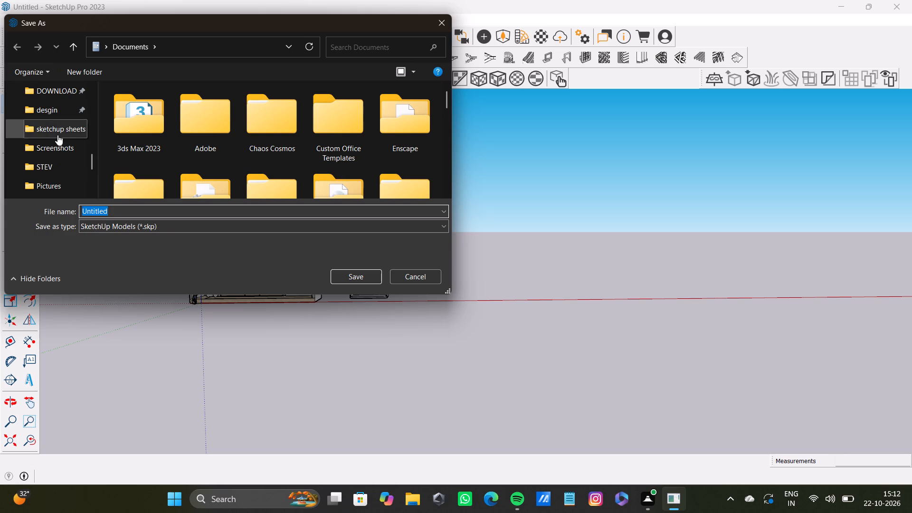
pyautogui.scroll(-2, 62, 177)
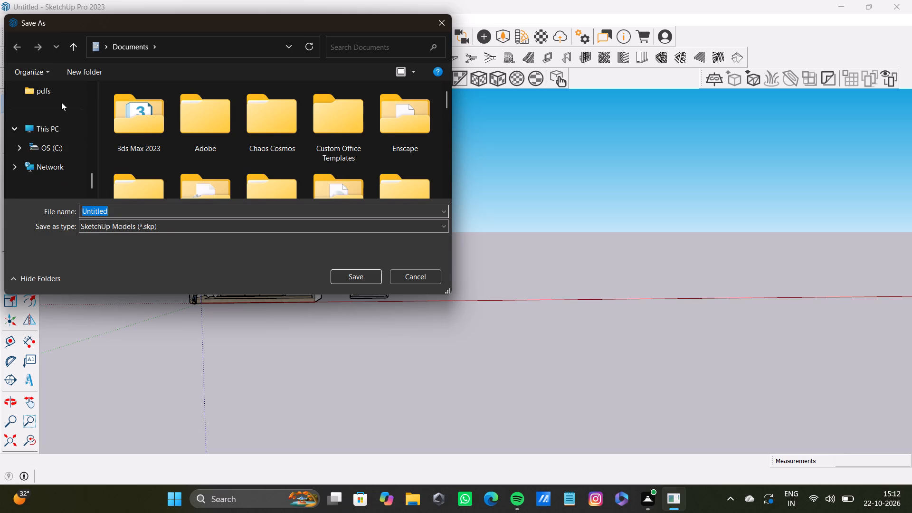
pyautogui.click(62, 89)
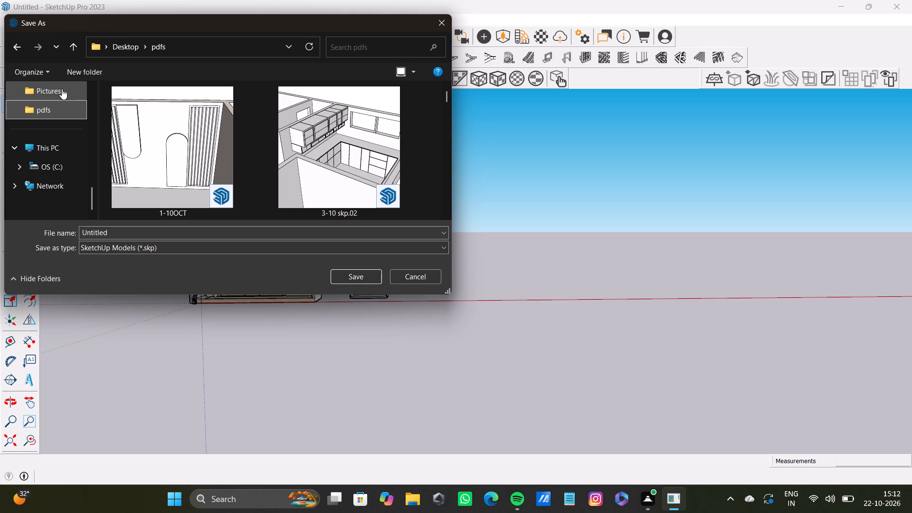
pyautogui.moveTo(150, 236); pyautogui.dragTo(75, 235)
pyautogui.press('BackSpace')
pyautogui.press('2')
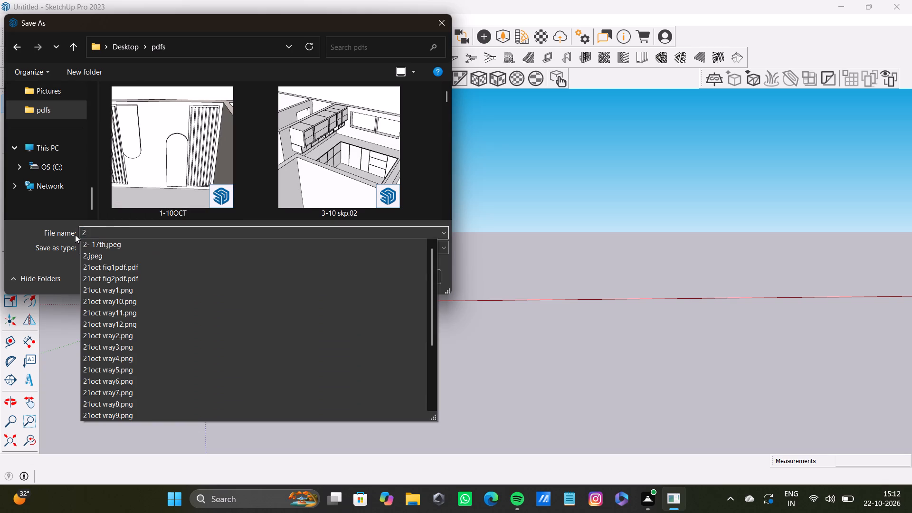
pyautogui.press('2')
pyautogui.write('nd')
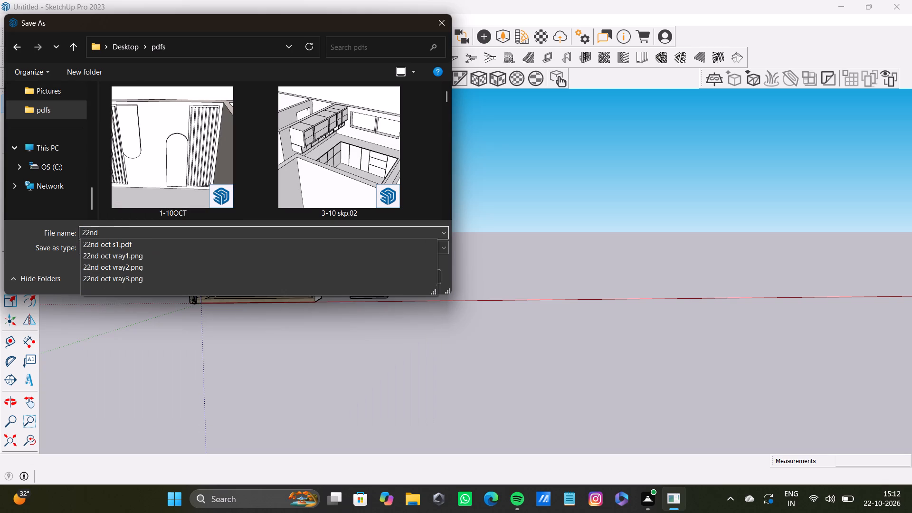
pyautogui.press('space')
pyautogui.write('oct')
pyautogui.press('space')
pyautogui.write('1file')
pyautogui.press('Return')
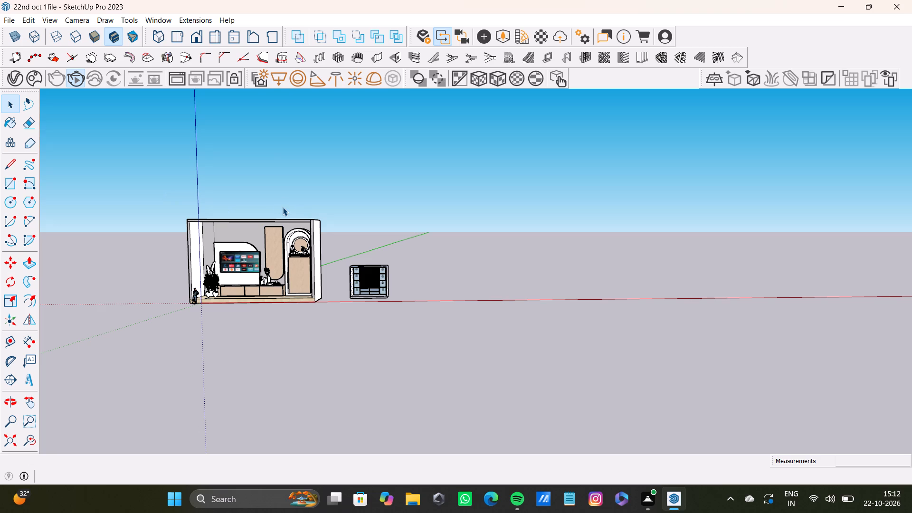
# Close SketchUp, forcing the program to end when it stops responding.
pyautogui.click(900, 0)
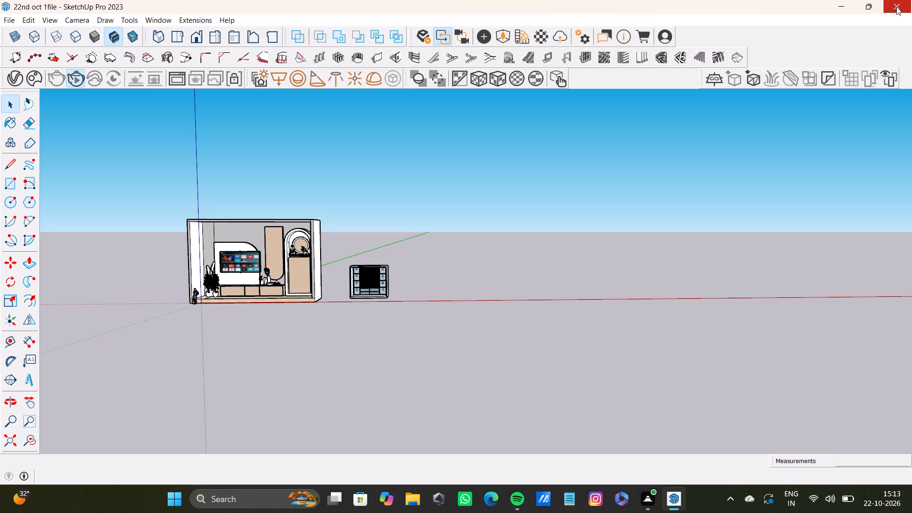
pyautogui.click(904, 1)
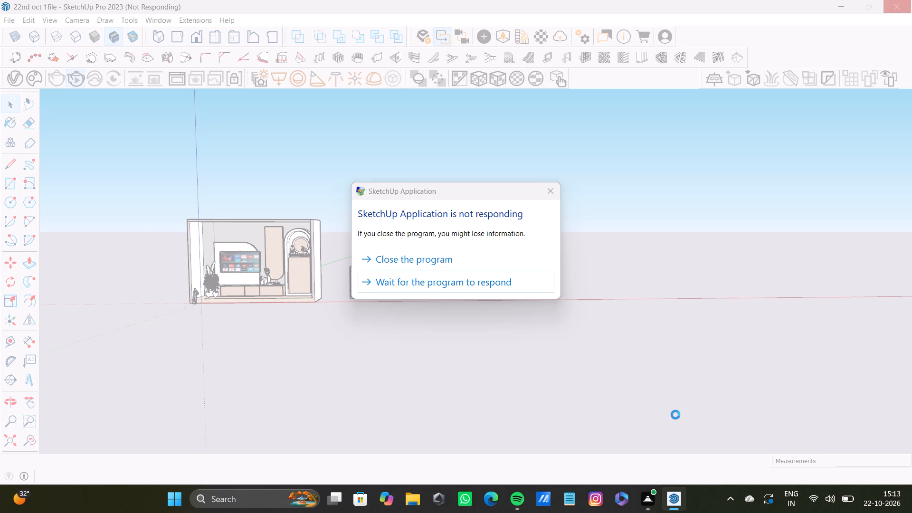
pyautogui.click(411, 257)
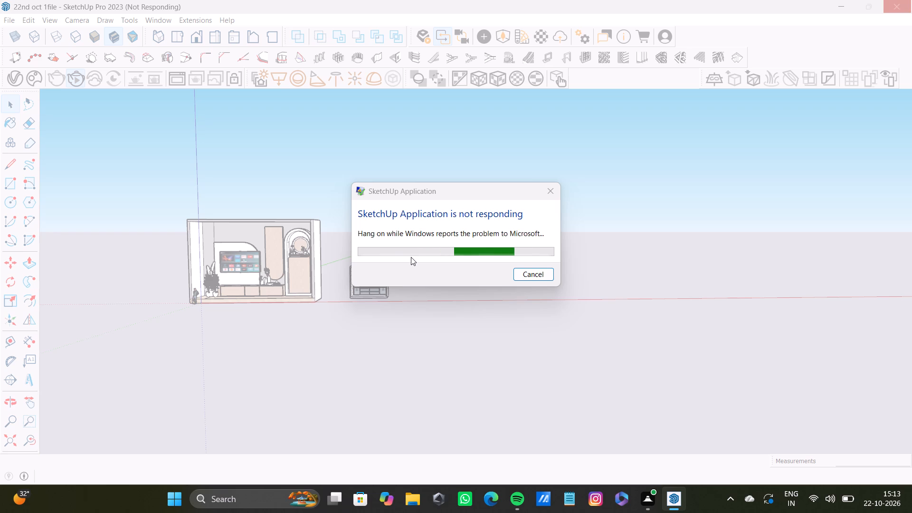
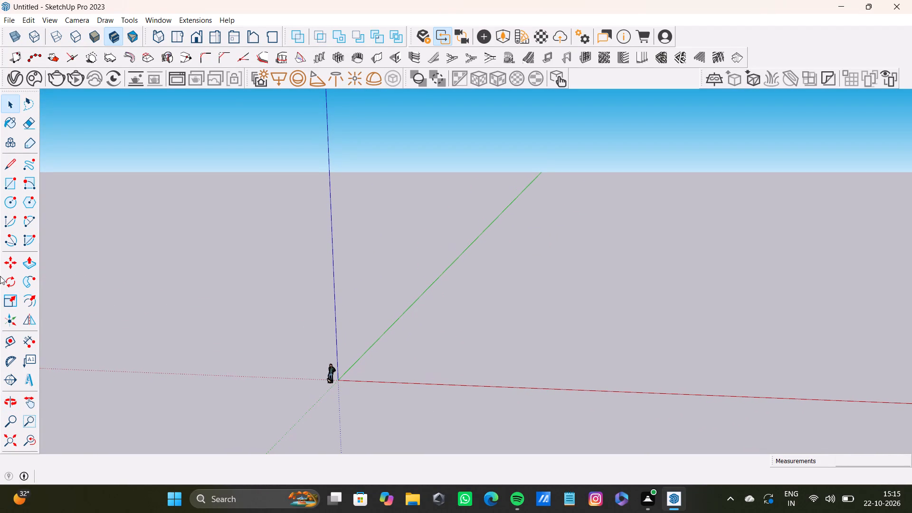
# Draw a 10' by 11' rectangle on the ground, starting at the origin.
pyautogui.click(6, 182)
pyautogui.scroll(6, 367, 382)
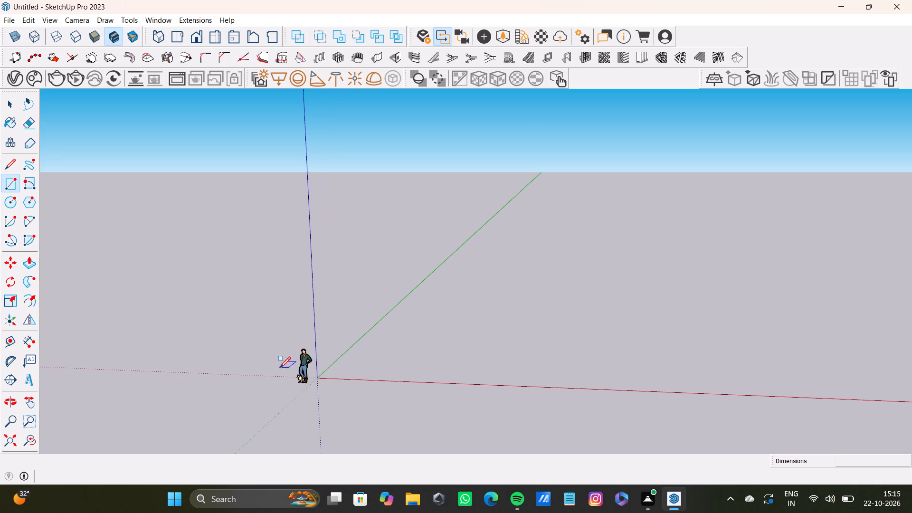
pyautogui.click(316, 376)
pyautogui.scroll(-5, 388, 369)
pyautogui.keyDown('shift'); pyautogui.moveTo(577, 314); pyautogui.dragTo(433, 457, button='middle'); pyautogui.keyUp('shift')
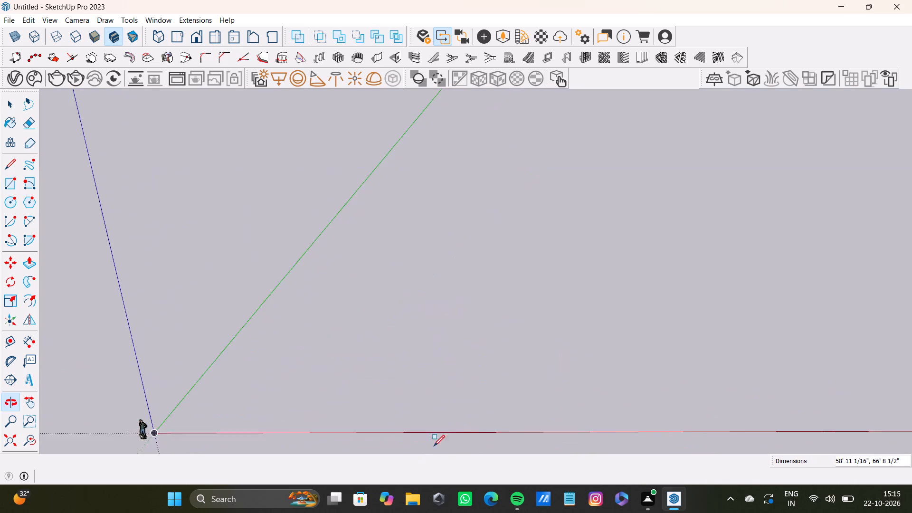
pyautogui.scroll(-4, 432, 404)
pyautogui.keyDown('shift'); pyautogui.moveTo(413, 359); pyautogui.dragTo(375, 331, button='middle'); pyautogui.keyUp('shift')
pyautogui.scroll(5, 364, 300)
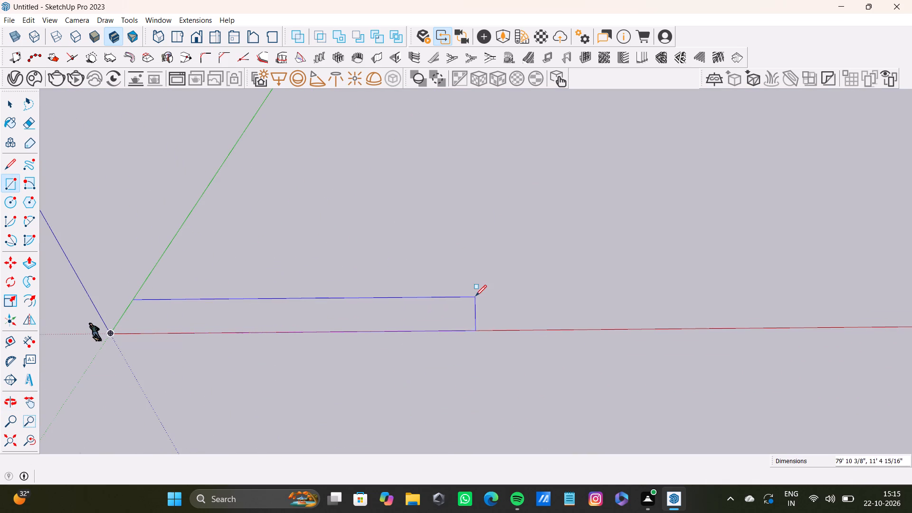
pyautogui.scroll(5, 146, 324)
pyautogui.keyDown('shift'); pyautogui.moveTo(134, 332); pyautogui.dragTo(405, 342, button='middle'); pyautogui.keyUp('shift')
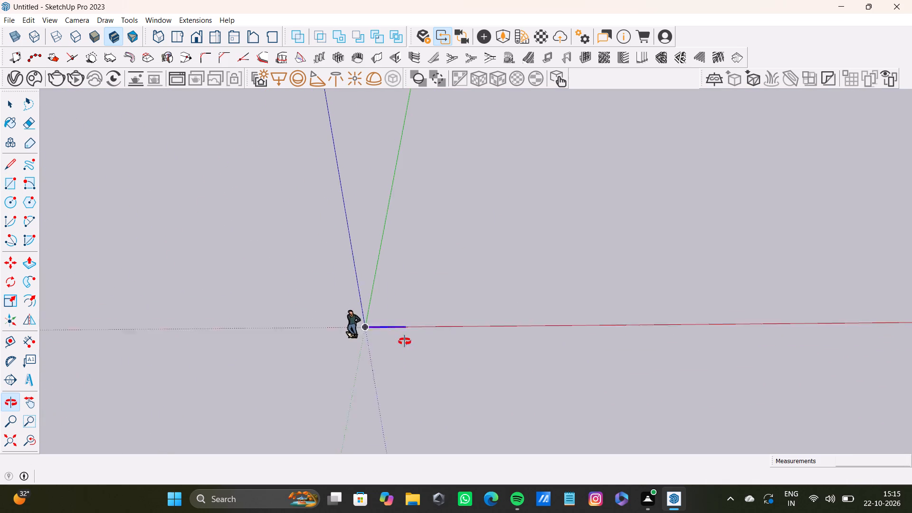
pyautogui.keyDown('shift'); pyautogui.moveTo(405, 342); pyautogui.dragTo(381, 339, button='middle'); pyautogui.keyUp('shift')
pyautogui.scroll(9, 380, 334)
pyautogui.press('1')
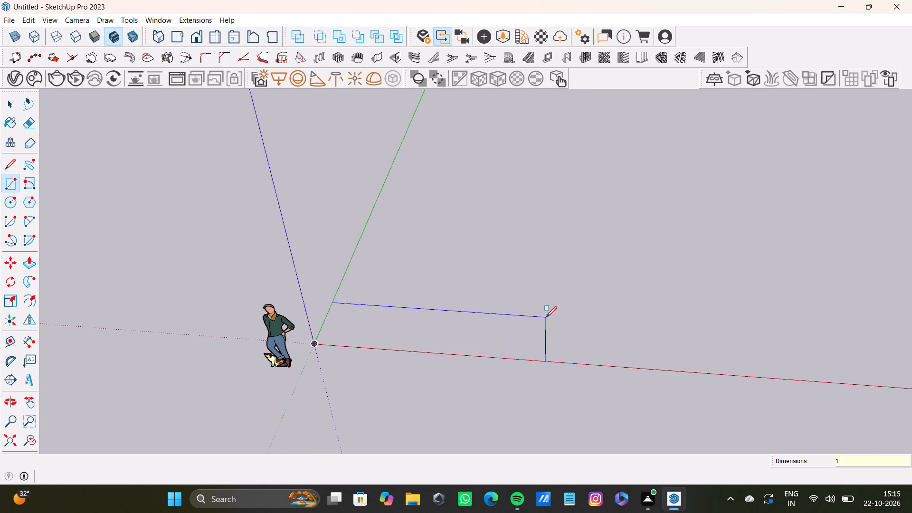
pyautogui.press('0')
pyautogui.press("'")
pyautogui.press(',')
pyautogui.write("11'")
pyautogui.press('Return')
pyautogui.press('space')
# Push/Pull the rectangle upward a few inches to form a thin floor slab.
pyautogui.scroll(2, 319, 370)
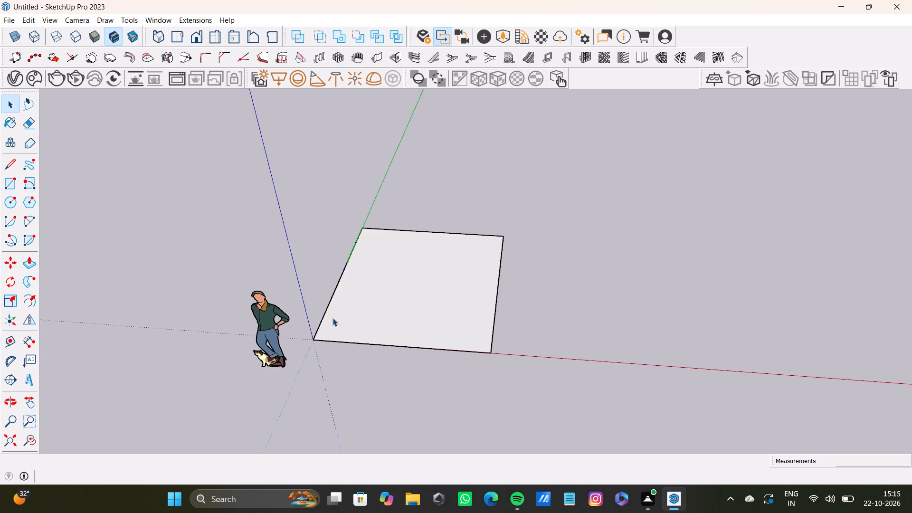
pyautogui.scroll(4, 332, 318)
pyautogui.scroll(-6, 420, 309)
pyautogui.moveTo(420, 309); pyautogui.dragTo(453, 340, button='middle')
pyautogui.keyDown('shift'); pyautogui.scroll(5, 434, 312); pyautogui.keyUp('shift')
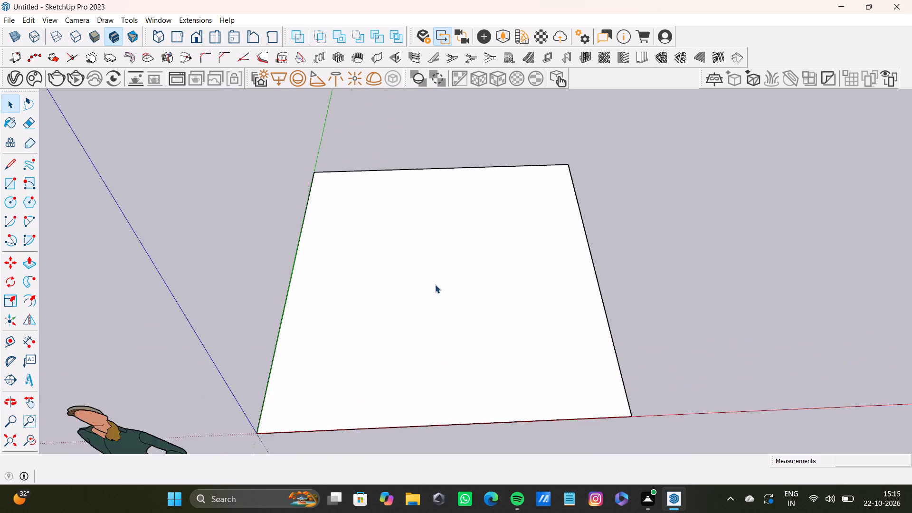
pyautogui.keyDown('shift'); pyautogui.scroll(3, 435, 285); pyautogui.keyUp('shift')
pyautogui.moveTo(438, 281); pyautogui.dragTo(410, 262, button='middle')
pyautogui.click(409, 270)
pyautogui.press('p')
pyautogui.moveTo(416, 291); pyautogui.dragTo(409, 287)
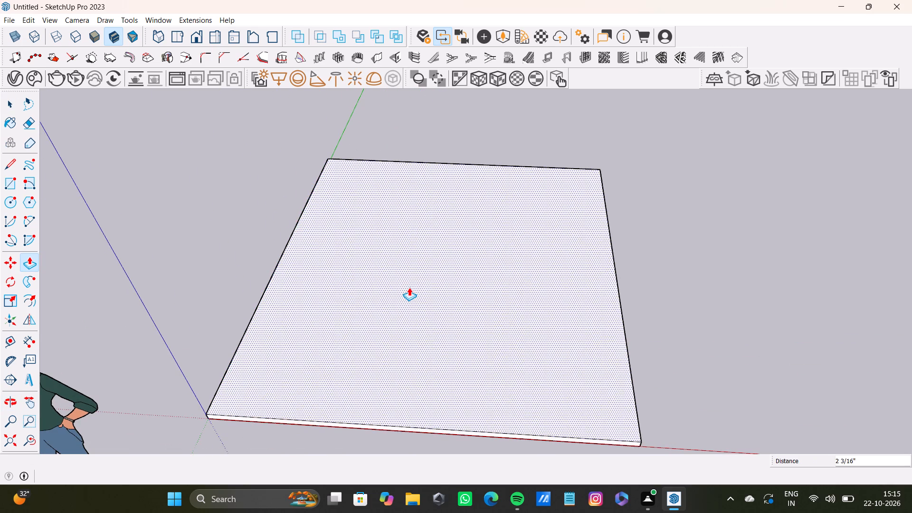
pyautogui.moveTo(409, 287); pyautogui.dragTo(410, 284)
pyautogui.press('space')
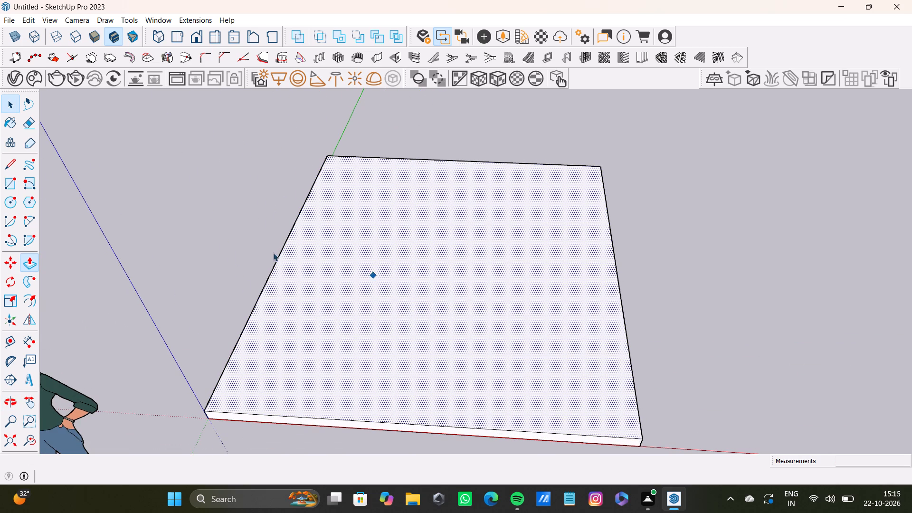
# Offset the slab's top outline inward by 9".
pyautogui.click(272, 253)
pyautogui.scroll(-7, 272, 253)
pyautogui.moveTo(319, 344); pyautogui.dragTo(243, 388, button='middle')
pyautogui.scroll(5, 302, 338)
pyautogui.moveTo(332, 305); pyautogui.dragTo(466, 299, button='middle')
pyautogui.scroll(-3, 457, 296)
pyautogui.keyDown('shift'); pyautogui.moveTo(453, 297); pyautogui.dragTo(399, 340, button='middle'); pyautogui.keyUp('shift')
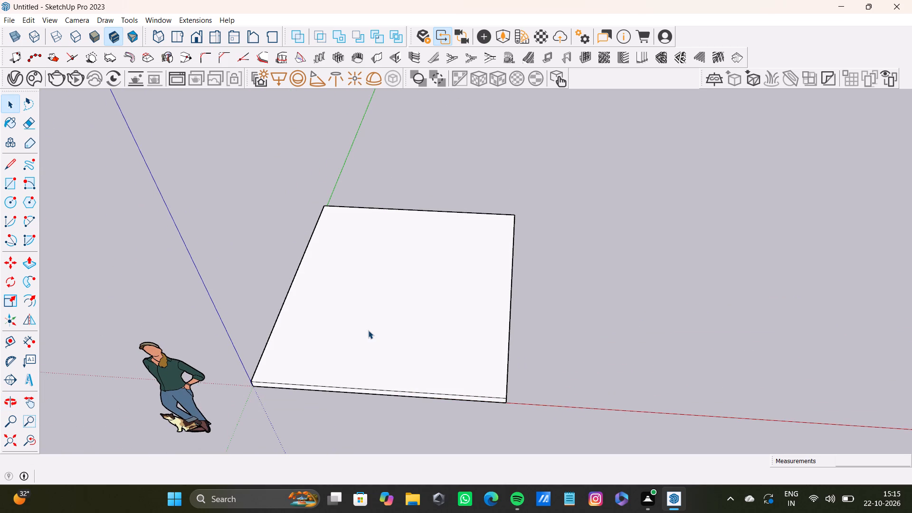
pyautogui.click(366, 331)
pyautogui.press('f')
pyautogui.moveTo(356, 327); pyautogui.dragTo(371, 323)
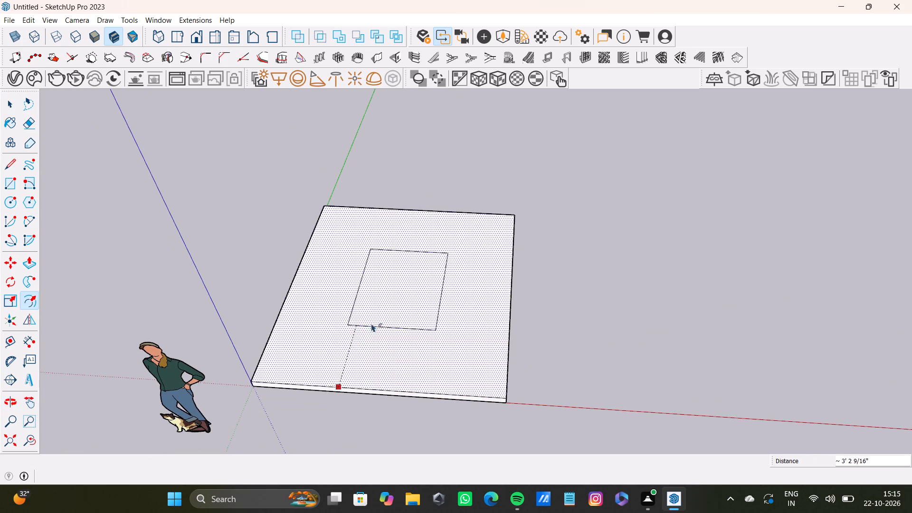
pyautogui.moveTo(371, 323); pyautogui.dragTo(269, 374)
pyautogui.write('9"')
pyautogui.press('Return')
# Draw lines from the offset's two back corners out to the slab's side edges, separating a full-width strip along the back.
pyautogui.scroll(-8, 290, 356)
pyautogui.moveTo(302, 350); pyautogui.dragTo(333, 446, button='middle')
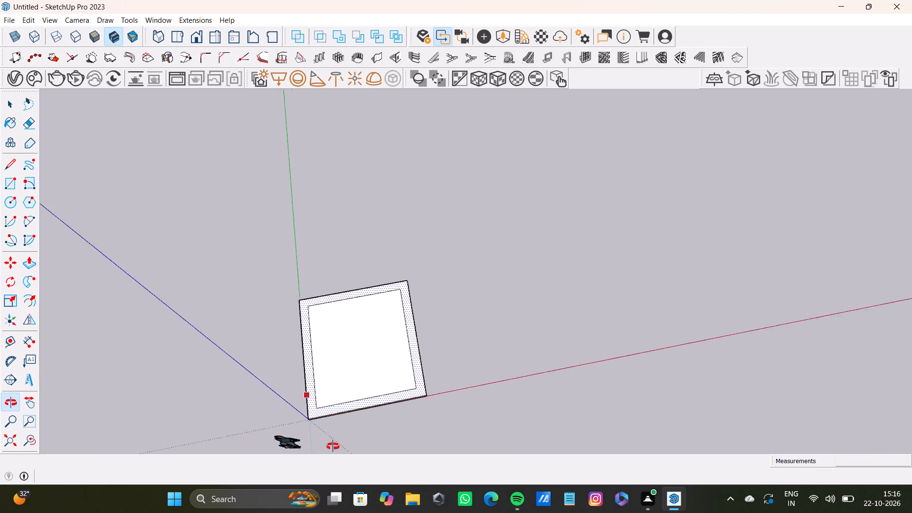
pyautogui.moveTo(333, 446); pyautogui.dragTo(283, 446, button='middle')
pyautogui.scroll(8, 333, 406)
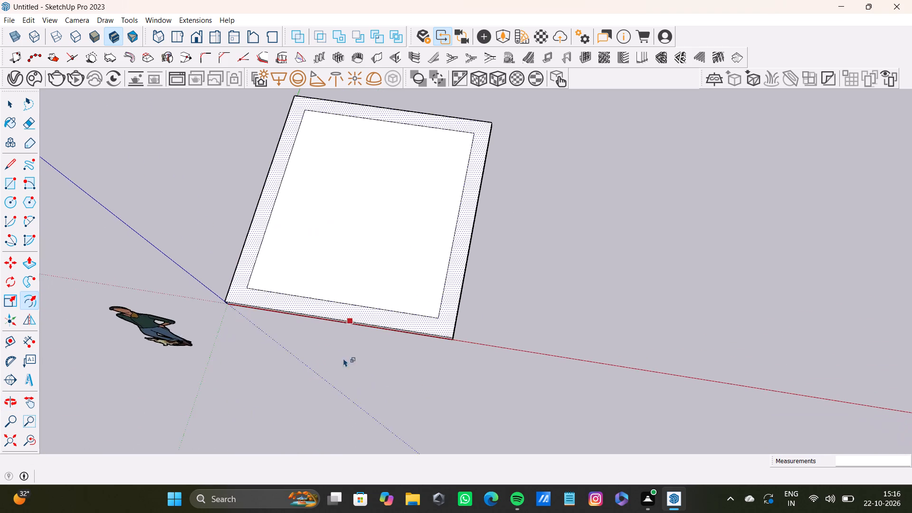
pyautogui.scroll(3, 343, 358)
pyautogui.scroll(-8, 351, 317)
pyautogui.keyDown('shift'); pyautogui.moveTo(351, 317); pyautogui.dragTo(376, 372, button='middle'); pyautogui.keyUp('shift')
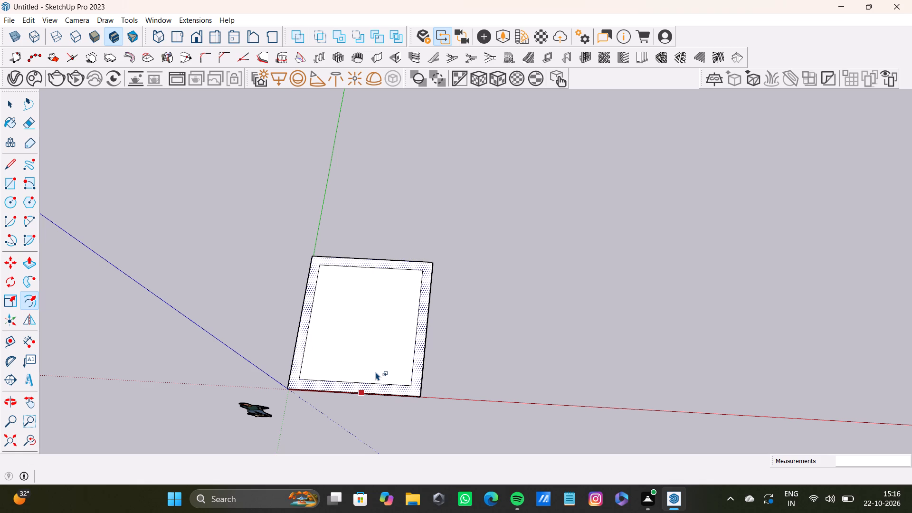
pyautogui.scroll(7, 286, 307)
pyautogui.scroll(17, 319, 257)
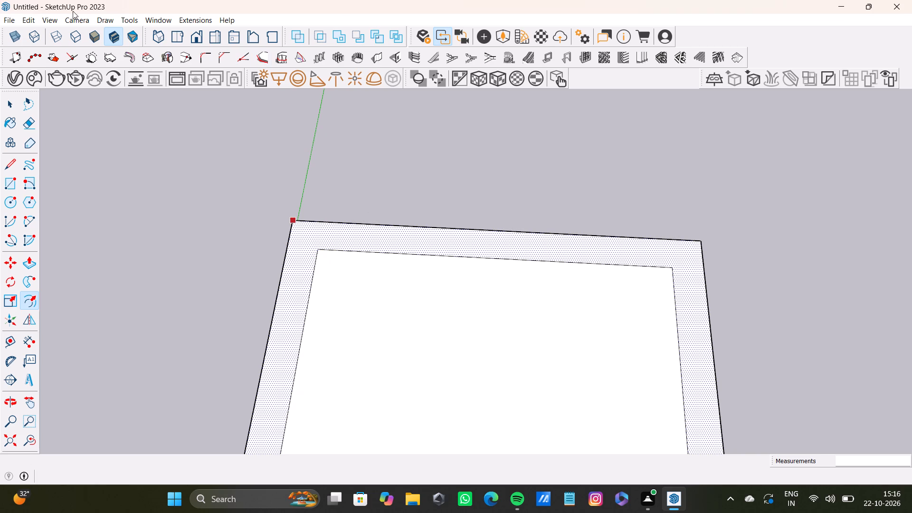
pyautogui.scroll(15, 320, 255)
pyautogui.scroll(-10, 316, 246)
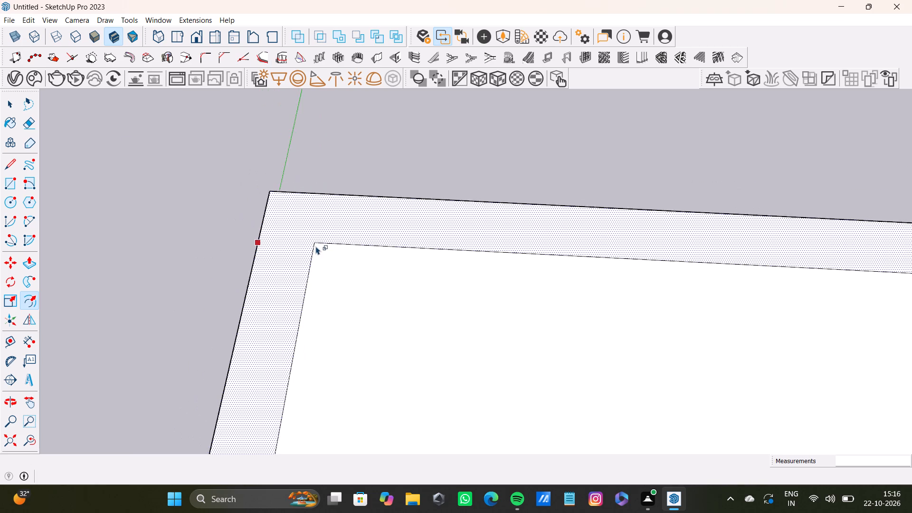
pyautogui.scroll(-2, 316, 246)
pyautogui.keyDown('shift'); pyautogui.moveTo(314, 253); pyautogui.dragTo(312, 274, button='middle'); pyautogui.keyUp('shift')
pyautogui.press('l')
pyautogui.scroll(7, 309, 262)
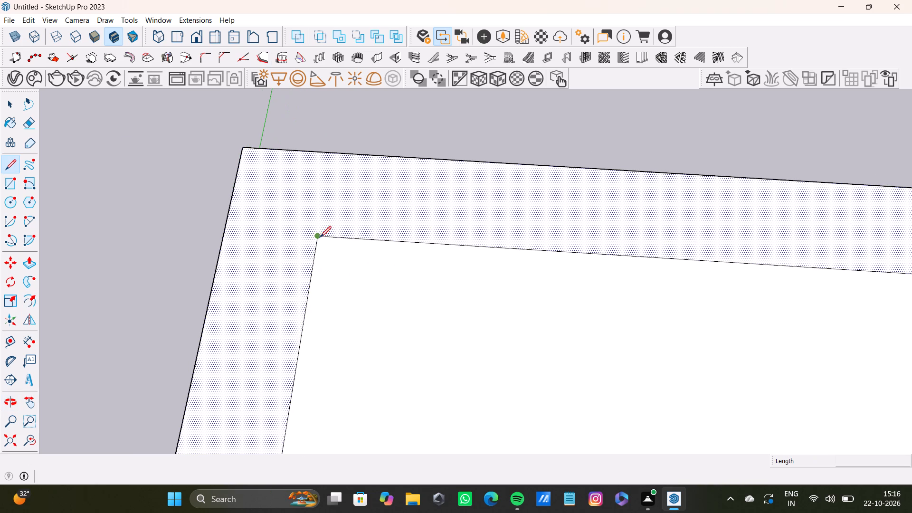
pyautogui.moveTo(317, 237); pyautogui.dragTo(312, 237)
pyautogui.click(222, 225)
pyautogui.scroll(-13, 234, 232)
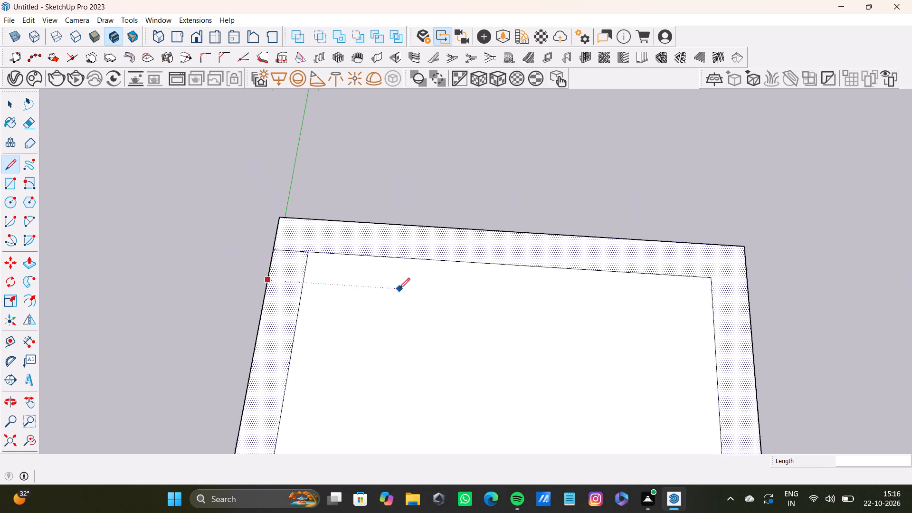
pyautogui.scroll(-6, 399, 289)
pyautogui.moveTo(450, 311); pyautogui.dragTo(366, 284, button='middle')
pyautogui.scroll(9, 524, 275)
pyautogui.click(454, 248)
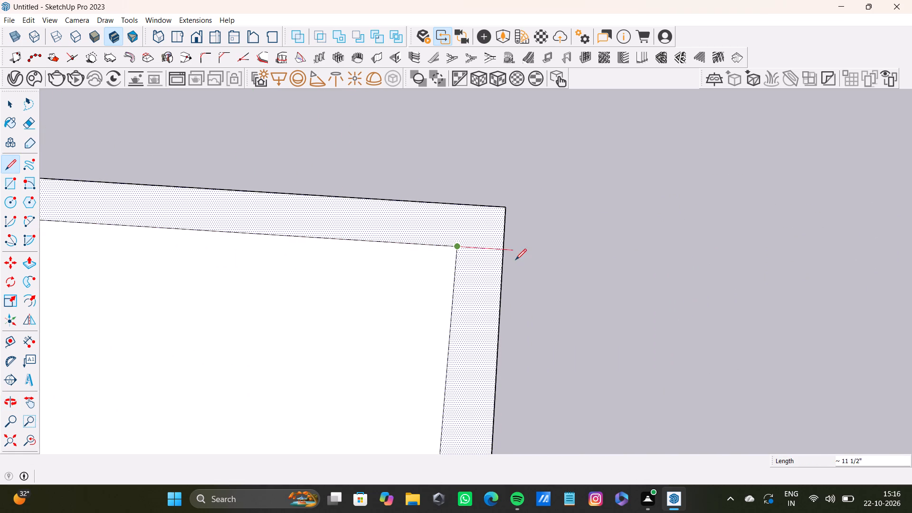
pyautogui.click(503, 254)
# Push/Pull the back strip upward in two pulls to raise a wall, the second pull about 5' 6".
pyautogui.scroll(-17, 488, 260)
pyautogui.keyDown('shift'); pyautogui.moveTo(464, 279); pyautogui.dragTo(445, 170, button='middle'); pyautogui.keyUp('shift')
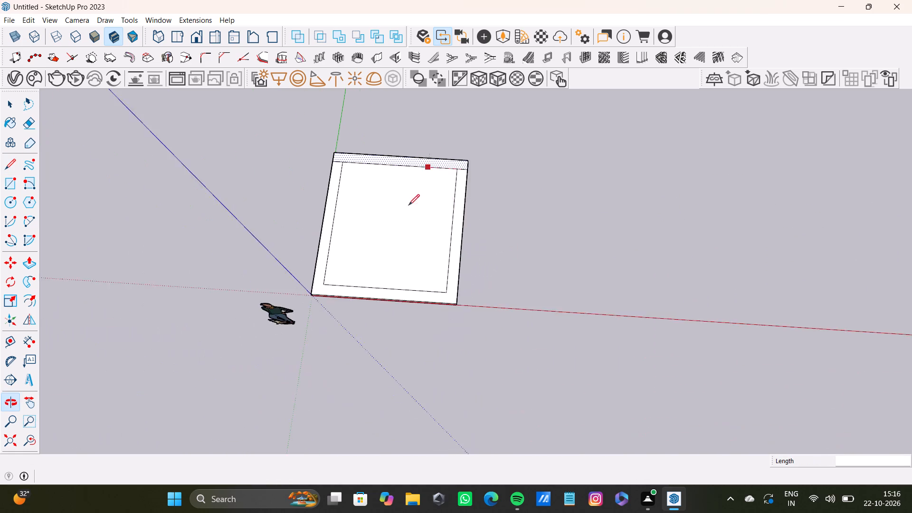
pyautogui.scroll(14, 408, 207)
pyautogui.scroll(-9, 413, 302)
pyautogui.keyDown('shift'); pyautogui.moveTo(408, 298); pyautogui.dragTo(302, 303, button='middle'); pyautogui.keyUp('shift')
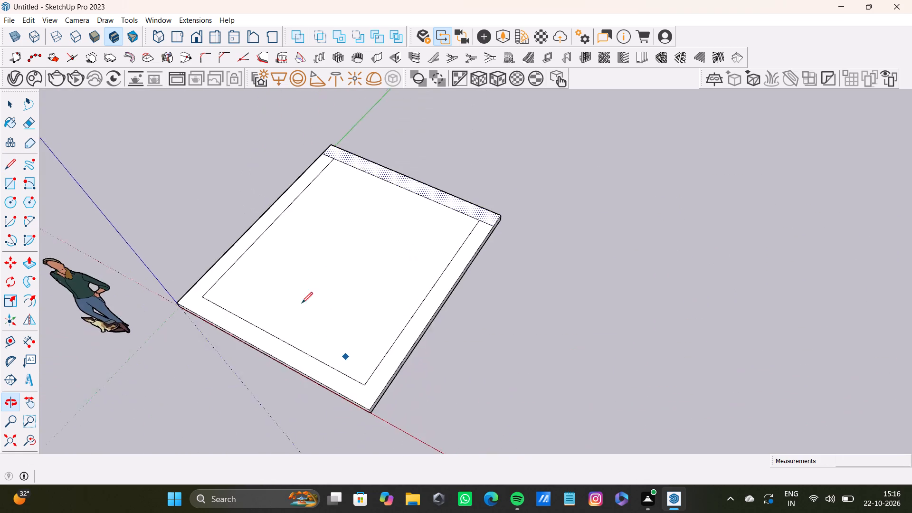
pyautogui.keyDown('shift'); pyautogui.moveTo(302, 303); pyautogui.dragTo(294, 318, button='middle'); pyautogui.keyUp('shift')
pyautogui.scroll(12, 423, 209)
pyautogui.press('space')
pyautogui.click(523, 230)
pyautogui.press('p')
pyautogui.moveTo(523, 230); pyautogui.dragTo(454, 183)
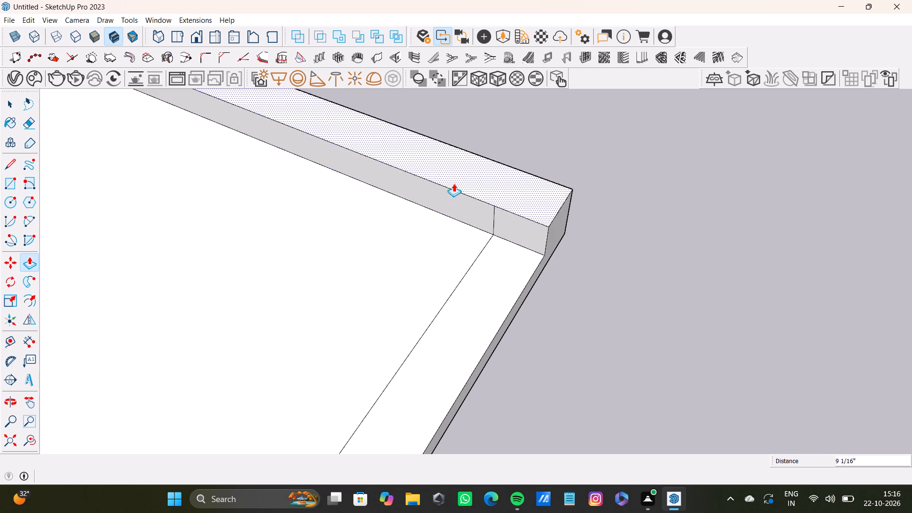
pyautogui.moveTo(454, 183); pyautogui.dragTo(405, 160)
pyautogui.scroll(-9, 382, 186)
pyautogui.keyDown('shift'); pyautogui.moveTo(374, 217); pyautogui.dragTo(379, 235, button='middle'); pyautogui.keyUp('shift')
pyautogui.moveTo(421, 274); pyautogui.dragTo(330, 79)
# Push/Pull the top face of the back wall further up, entering a distance of 10.
pyautogui.scroll(-4, 317, 166)
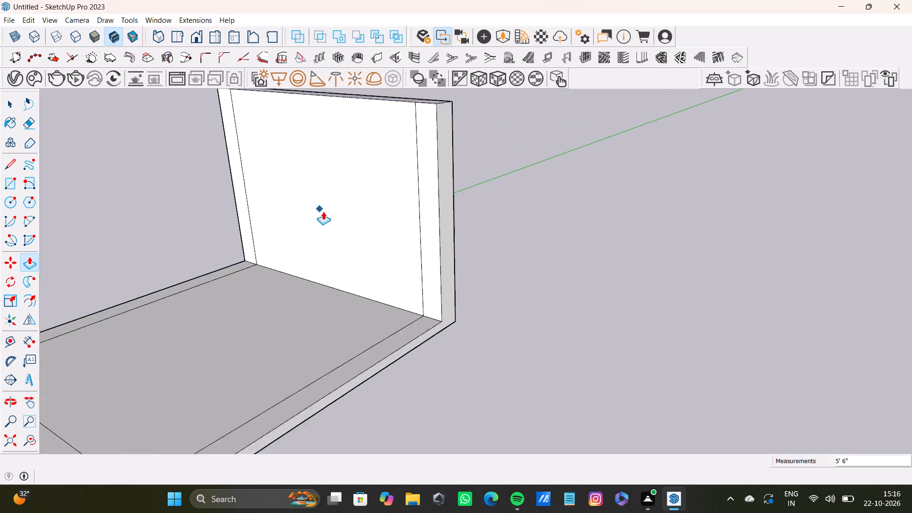
pyautogui.keyDown('shift'); pyautogui.moveTo(323, 211); pyautogui.dragTo(299, 293, button='middle'); pyautogui.keyUp('shift')
pyautogui.scroll(3, 356, 259)
pyautogui.moveTo(380, 275); pyautogui.dragTo(357, 195)
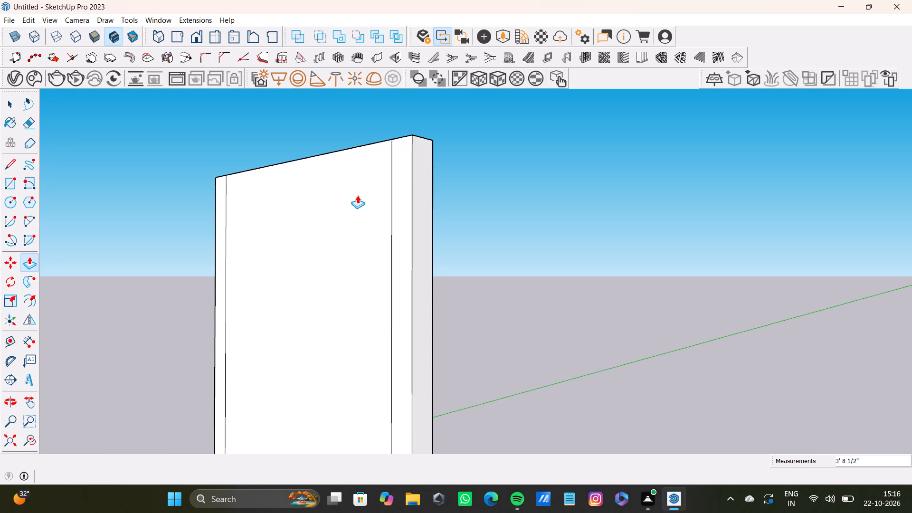
pyautogui.moveTo(357, 195); pyautogui.dragTo(357, 195)
pyautogui.press('1')
pyautogui.press('0')
pyautogui.press('Return')
pyautogui.press('space')
# Push/Pull the top face of the back wall upward again to make the wall taller.
pyautogui.scroll(-9, 350, 247)
pyautogui.moveTo(354, 308); pyautogui.dragTo(523, 396, button='middle')
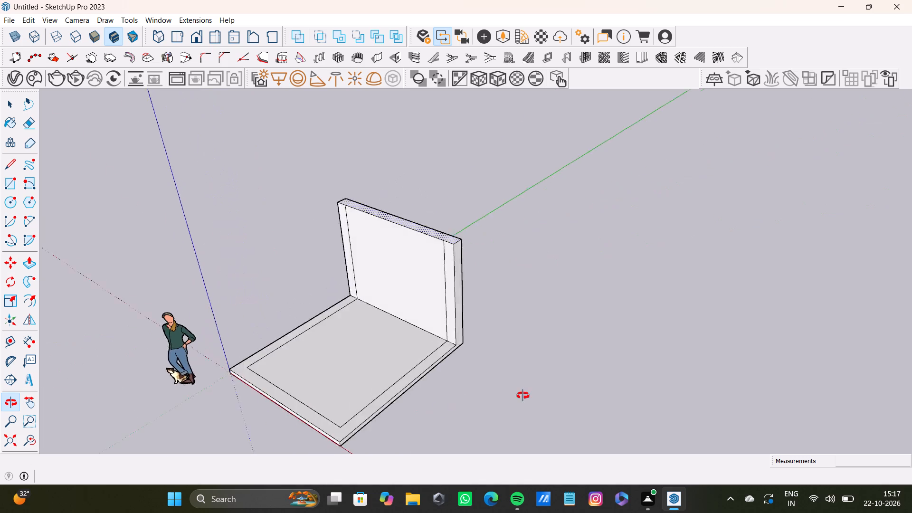
pyautogui.moveTo(523, 396); pyautogui.dragTo(646, 388, button='middle')
pyautogui.scroll(8, 275, 282)
pyautogui.moveTo(405, 247); pyautogui.dragTo(311, 208, button='middle')
pyautogui.scroll(2, 337, 173)
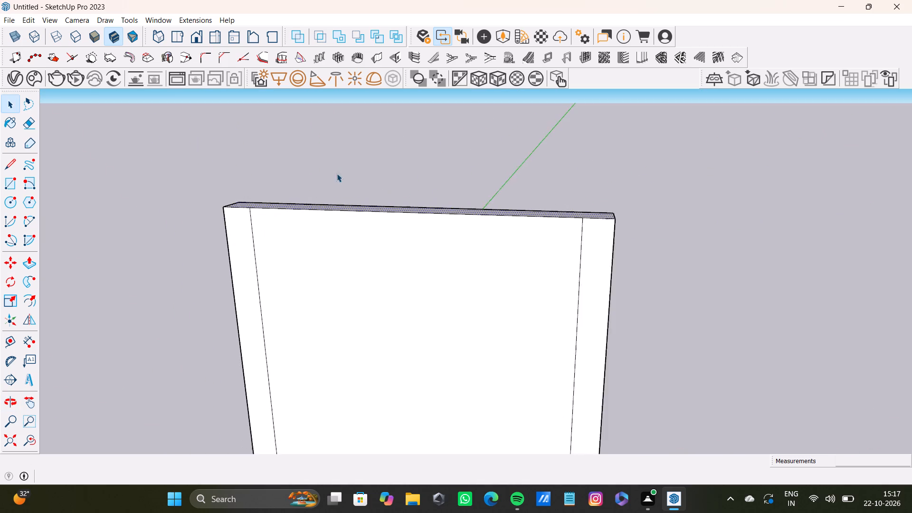
pyautogui.scroll(4, 337, 173)
pyautogui.moveTo(405, 232); pyautogui.dragTo(408, 285, button='middle')
pyautogui.click(417, 205)
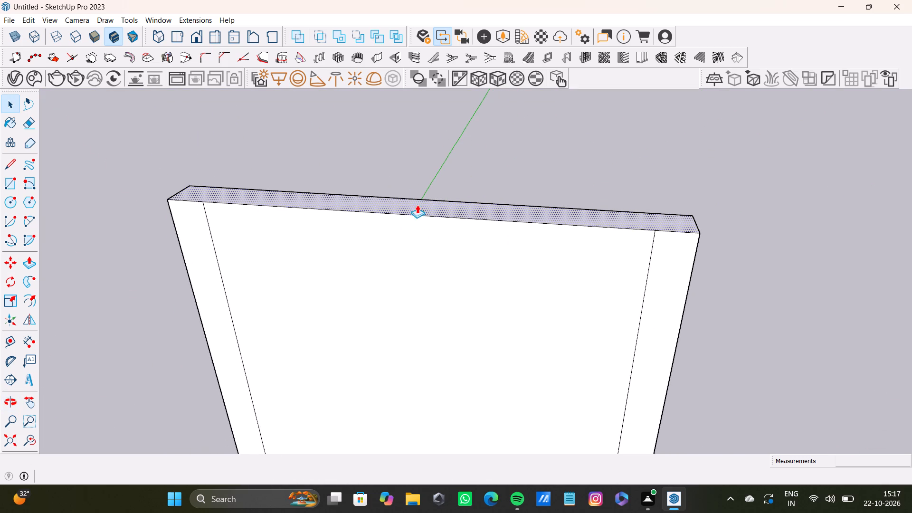
pyautogui.press('p')
pyautogui.moveTo(417, 205); pyautogui.dragTo(333, 138)
pyautogui.scroll(-9, 330, 141)
pyautogui.moveTo(393, 258); pyautogui.dragTo(251, 156, button='middle')
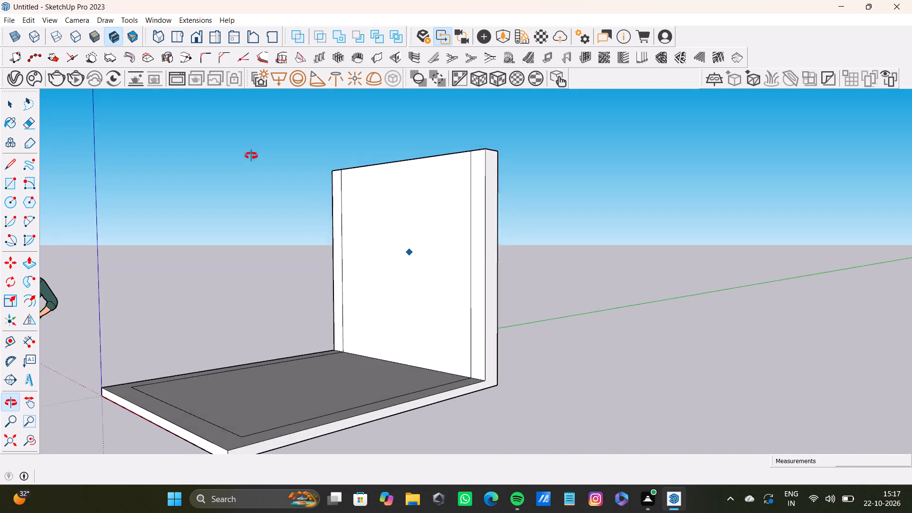
pyautogui.moveTo(251, 156); pyautogui.dragTo(249, 161, button='middle')
pyautogui.scroll(3, 456, 256)
pyautogui.moveTo(456, 256); pyautogui.dragTo(326, 289, button='middle')
pyautogui.scroll(-1, 327, 291)
pyautogui.scroll(4, 430, 282)
pyautogui.press('space')
# Push/Pull the outer rear face of the back wall slightly inward to thin the wall.
pyautogui.moveTo(440, 290); pyautogui.dragTo(378, 307, button='middle')
pyautogui.press('space')
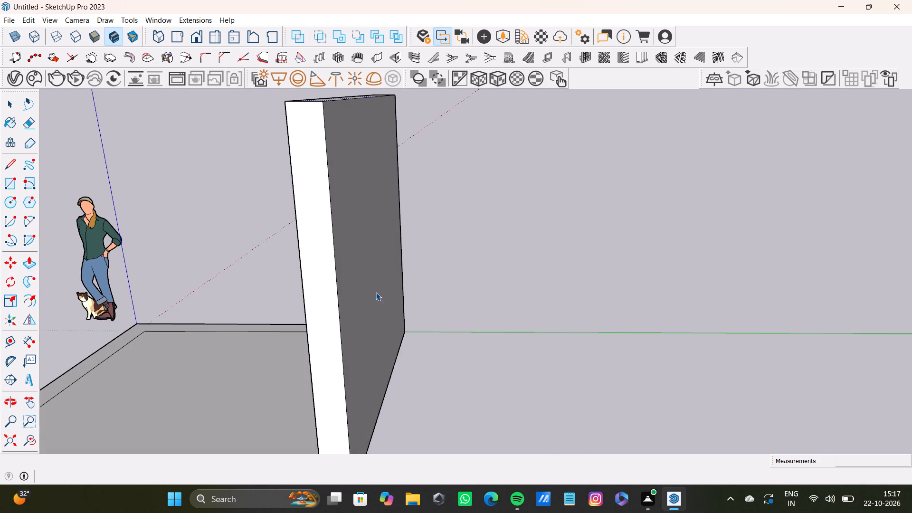
pyautogui.click(375, 291)
pyautogui.press('p')
pyautogui.moveTo(371, 293); pyautogui.dragTo(361, 298)
pyautogui.press('space')
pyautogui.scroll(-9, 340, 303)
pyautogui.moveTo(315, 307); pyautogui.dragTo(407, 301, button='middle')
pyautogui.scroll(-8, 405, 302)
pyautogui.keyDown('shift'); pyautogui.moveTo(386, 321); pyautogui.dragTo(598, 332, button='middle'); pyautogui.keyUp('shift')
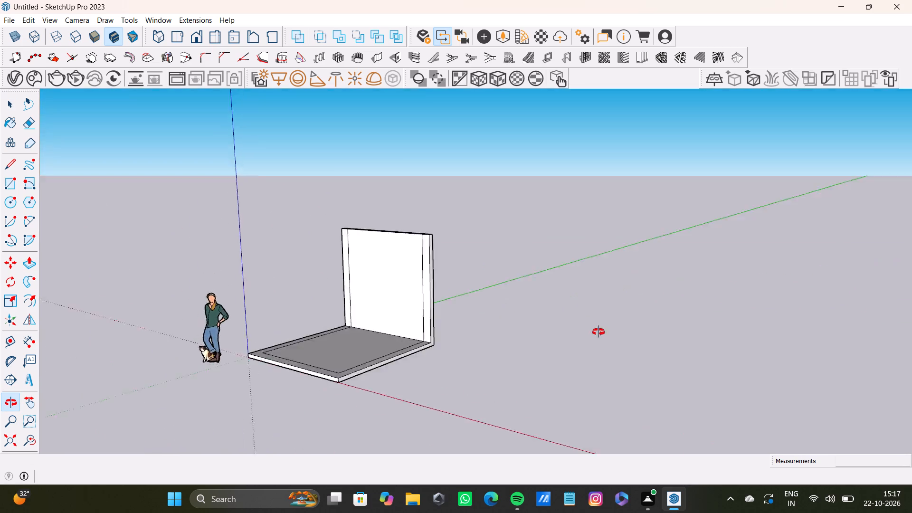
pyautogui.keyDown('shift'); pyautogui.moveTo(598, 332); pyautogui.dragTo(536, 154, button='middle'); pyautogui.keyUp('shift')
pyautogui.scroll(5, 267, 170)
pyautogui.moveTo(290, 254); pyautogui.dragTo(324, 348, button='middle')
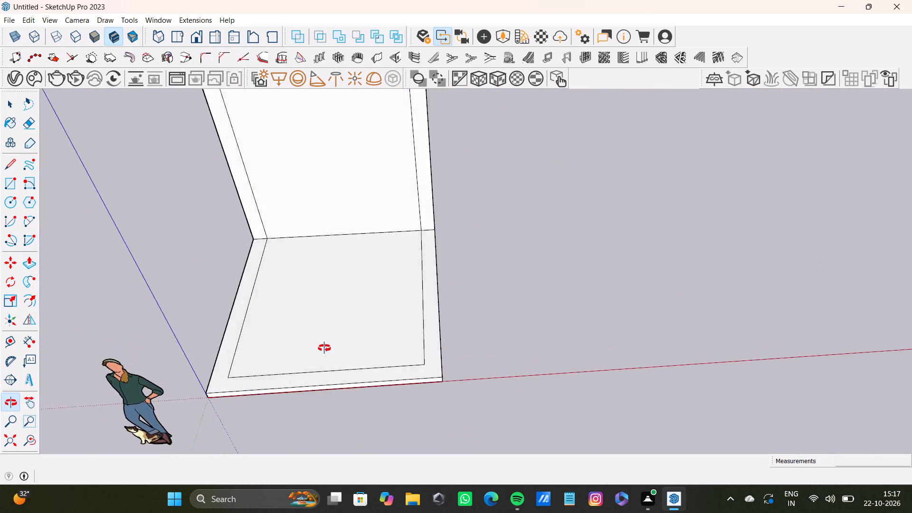
# Push/Pull the top face of the back wall upward about 2' 3 9/16".
pyautogui.moveTo(324, 348); pyautogui.dragTo(227, 329, button='middle')
pyautogui.keyDown('shift'); pyautogui.scroll(-4, 303, 273); pyautogui.keyUp('shift')
pyautogui.keyDown('shift'); pyautogui.moveTo(305, 272); pyautogui.dragTo(385, 264, button='middle'); pyautogui.keyUp('shift')
pyautogui.scroll(7, 380, 232)
pyautogui.moveTo(380, 231); pyautogui.dragTo(379, 330, button='middle')
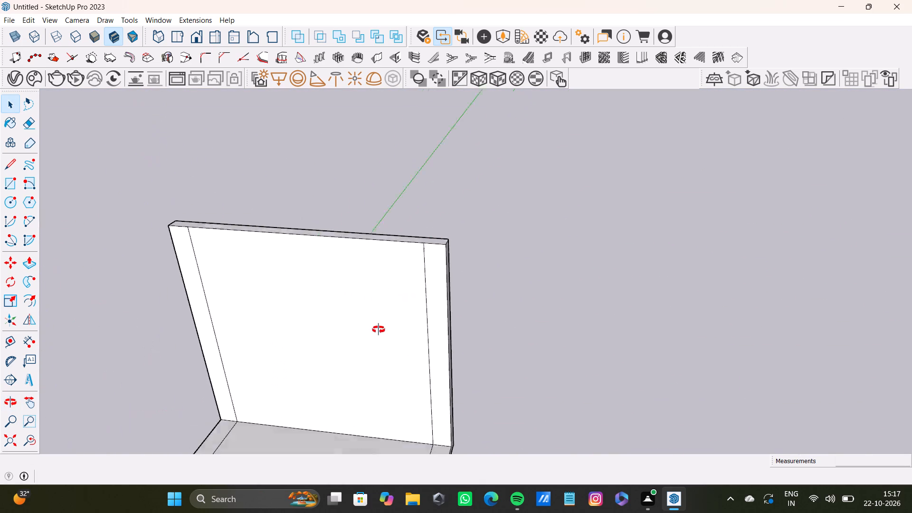
pyautogui.moveTo(379, 330); pyautogui.dragTo(381, 322, button='middle')
pyautogui.scroll(6, 392, 263)
pyautogui.click(394, 237)
pyautogui.press('p')
pyautogui.moveTo(394, 237); pyautogui.dragTo(361, 153)
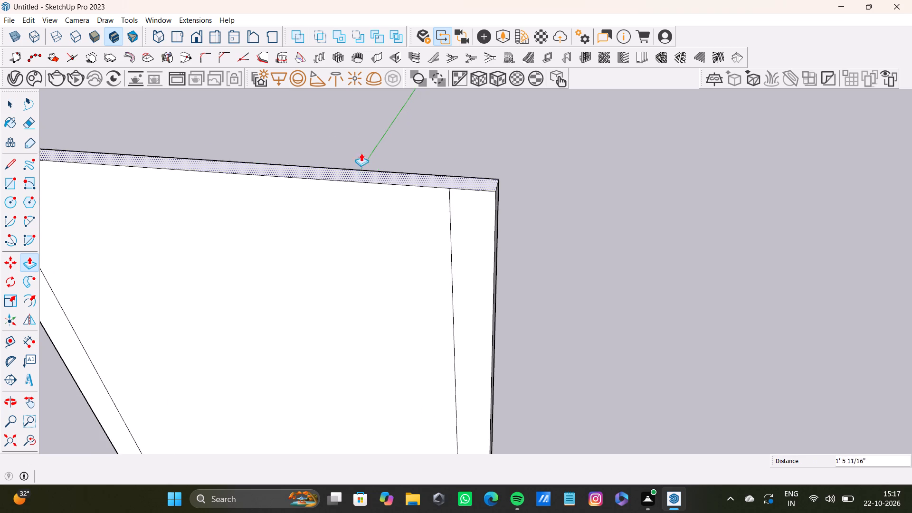
pyautogui.moveTo(361, 153); pyautogui.dragTo(344, 116)
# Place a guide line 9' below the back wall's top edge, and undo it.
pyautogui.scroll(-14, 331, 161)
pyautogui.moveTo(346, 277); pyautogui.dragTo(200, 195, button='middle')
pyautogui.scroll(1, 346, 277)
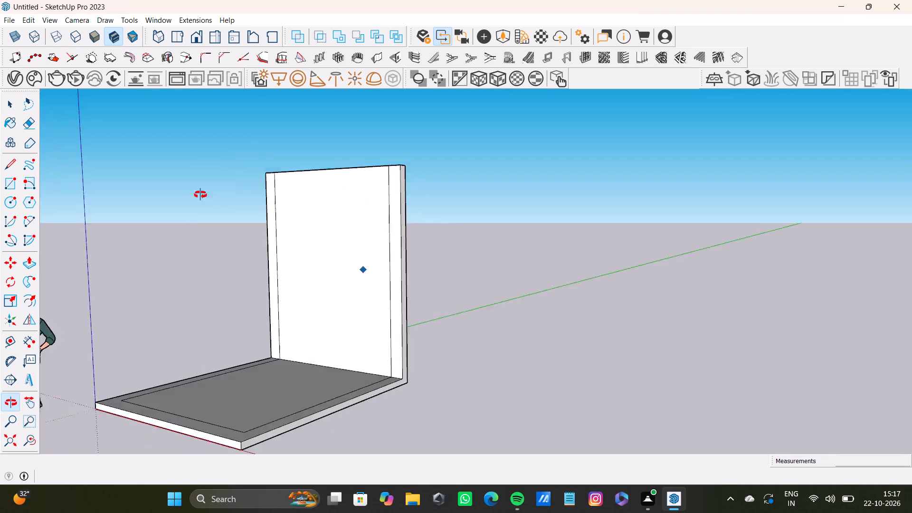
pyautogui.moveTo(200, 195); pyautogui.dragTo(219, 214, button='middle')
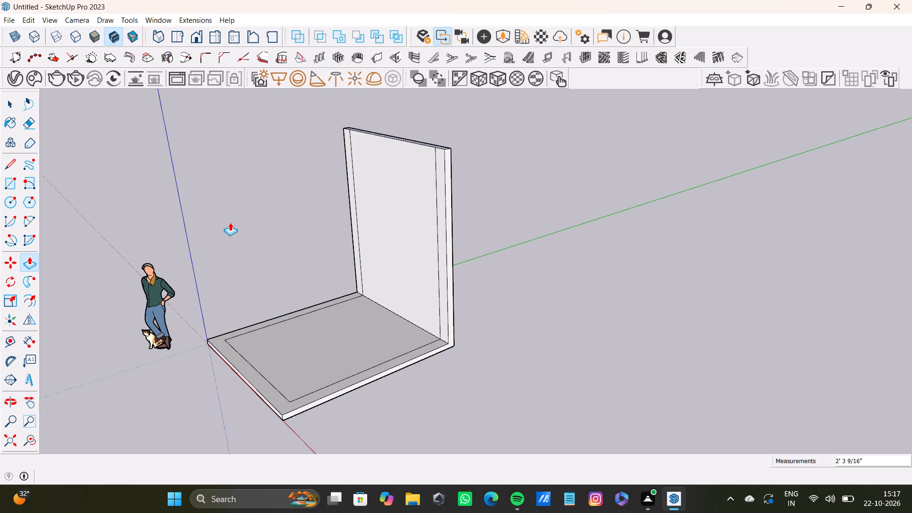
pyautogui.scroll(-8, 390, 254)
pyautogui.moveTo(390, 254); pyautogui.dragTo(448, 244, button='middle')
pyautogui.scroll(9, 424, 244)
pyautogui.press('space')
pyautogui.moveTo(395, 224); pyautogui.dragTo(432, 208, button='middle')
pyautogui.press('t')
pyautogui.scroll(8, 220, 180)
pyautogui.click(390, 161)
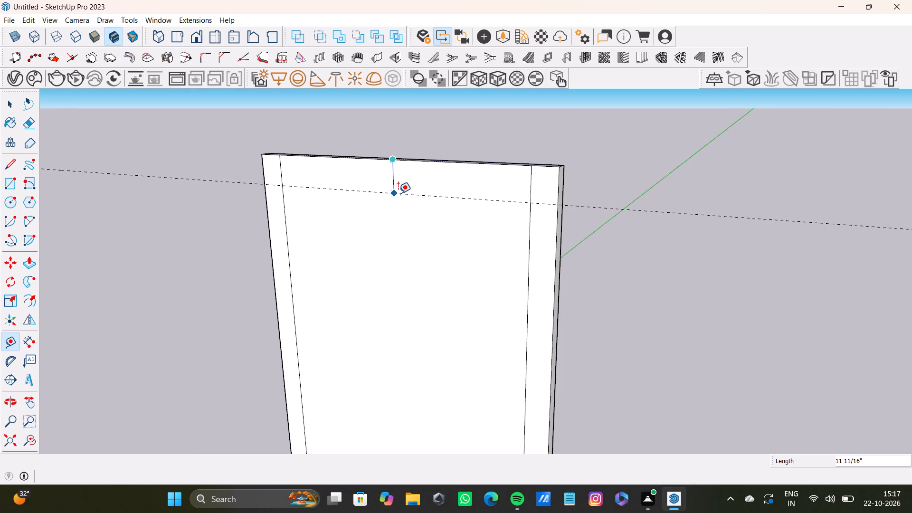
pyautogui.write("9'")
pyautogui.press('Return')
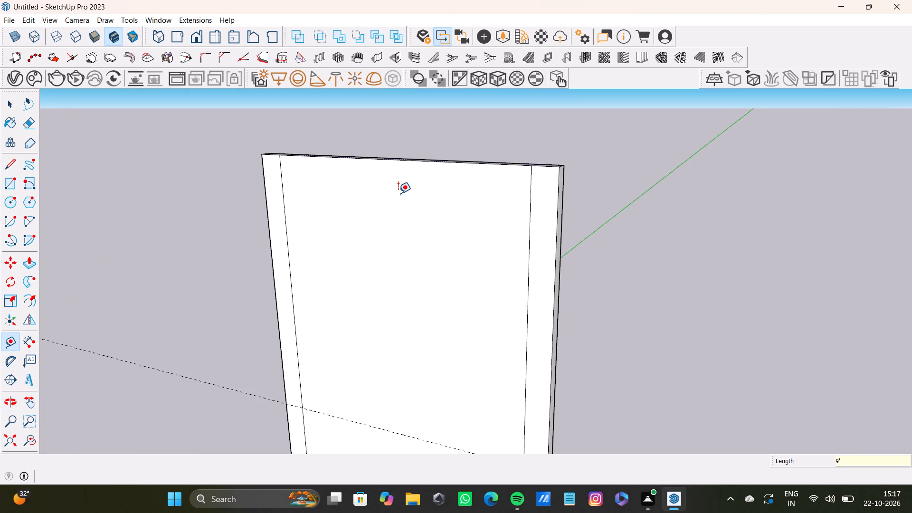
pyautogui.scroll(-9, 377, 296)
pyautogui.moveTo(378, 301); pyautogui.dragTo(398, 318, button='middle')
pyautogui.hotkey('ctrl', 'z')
# Place a guide line 9" below the top edge of the back wall with the Tape Measure.
pyautogui.scroll(5, 382, 283)
pyautogui.press('t')
pyautogui.scroll(7, 381, 266)
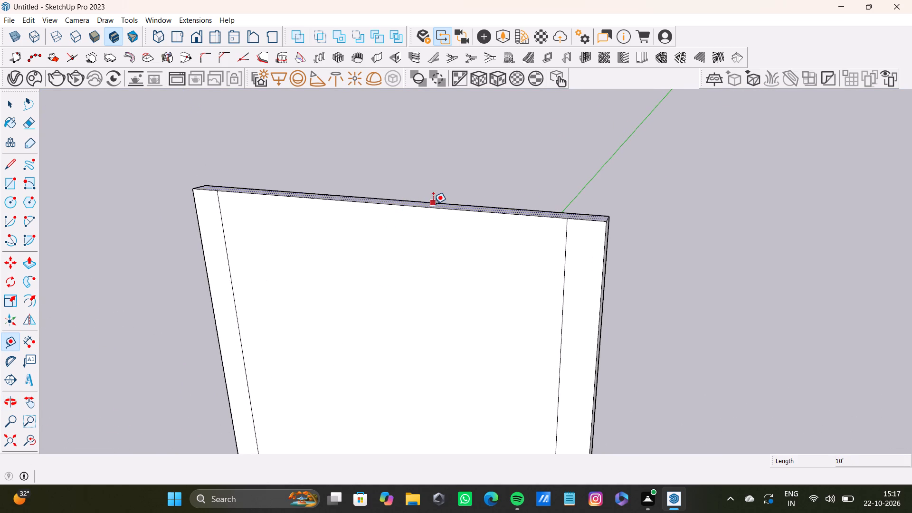
pyautogui.click(434, 208)
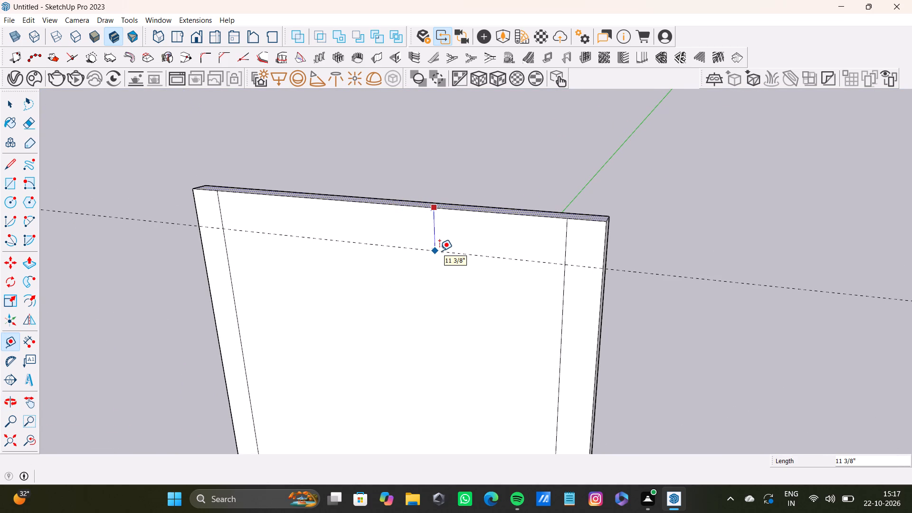
pyautogui.write('9"')
pyautogui.press('Return')
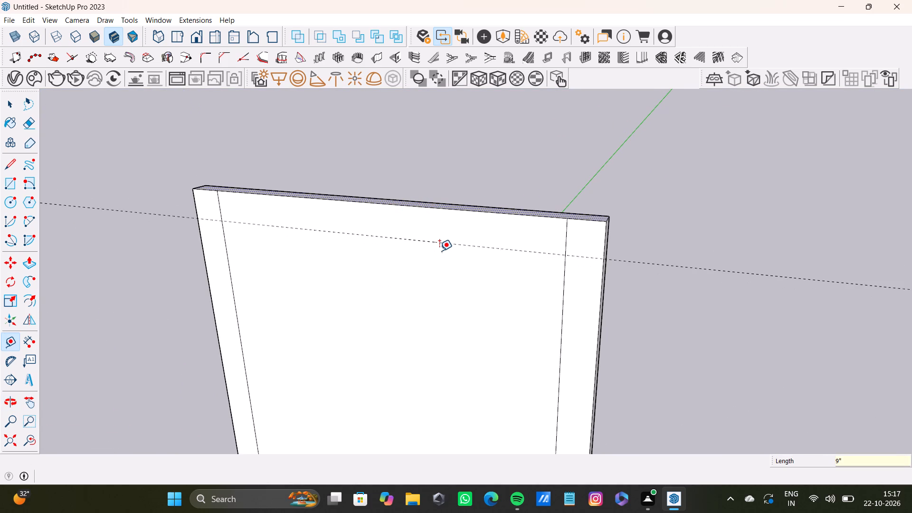
# Draw a line along the guide between the two vertical lines on the back wall's inner face.
pyautogui.scroll(-8, 352, 314)
pyautogui.moveTo(352, 314); pyautogui.dragTo(431, 213, button='middle')
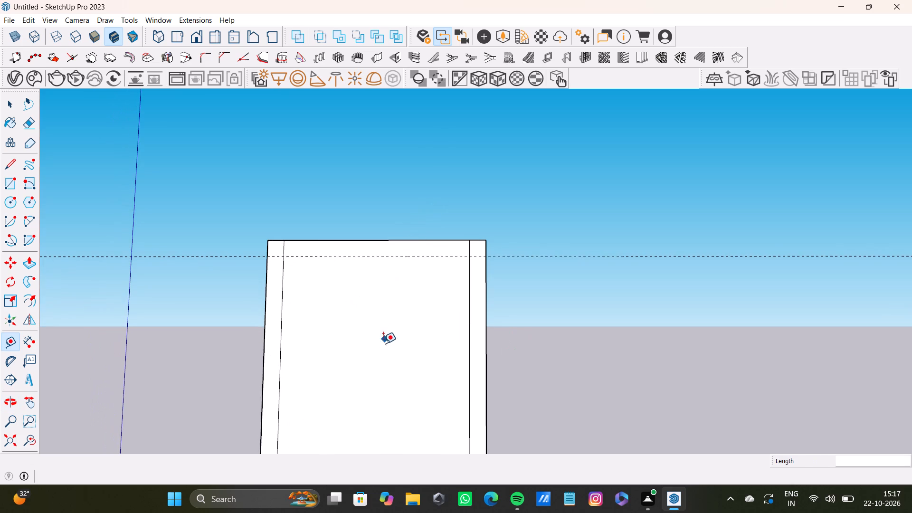
pyautogui.press('l')
pyautogui.scroll(7, 284, 255)
pyautogui.click(284, 258)
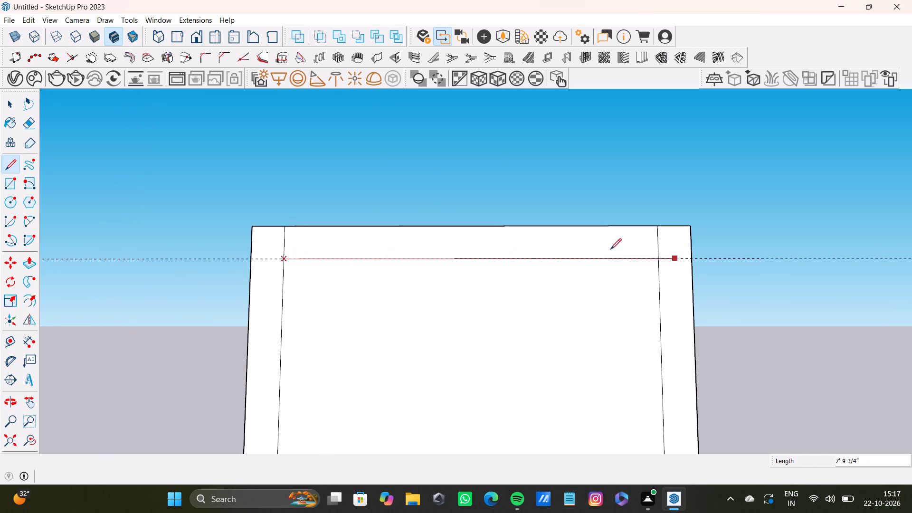
pyautogui.click(659, 261)
# Extend the horizontal line along the guide to both side edges of the back wall with two short lines.
pyautogui.scroll(-8, 638, 266)
pyautogui.moveTo(606, 271); pyautogui.dragTo(467, 304, button='middle')
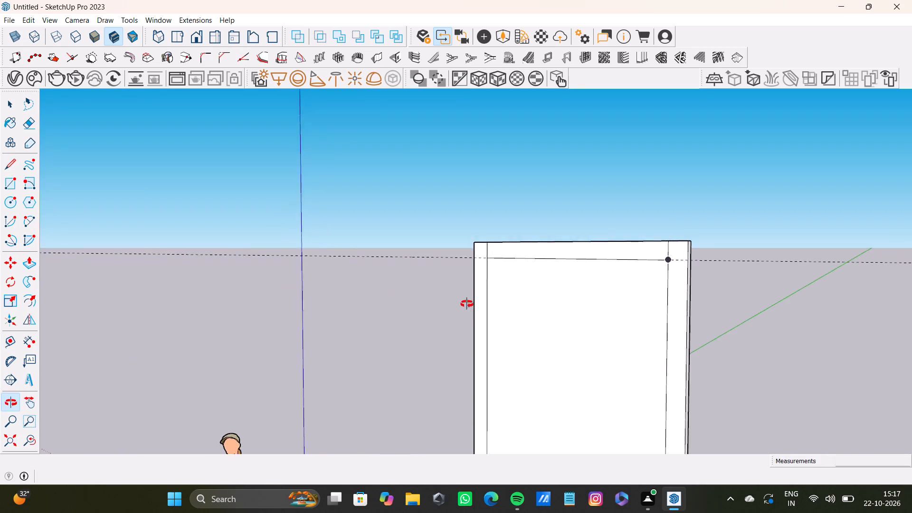
pyautogui.moveTo(467, 304); pyautogui.dragTo(465, 308, button='middle')
pyautogui.scroll(8, 478, 271)
pyautogui.press('space')
pyautogui.press('l')
pyautogui.scroll(5, 493, 249)
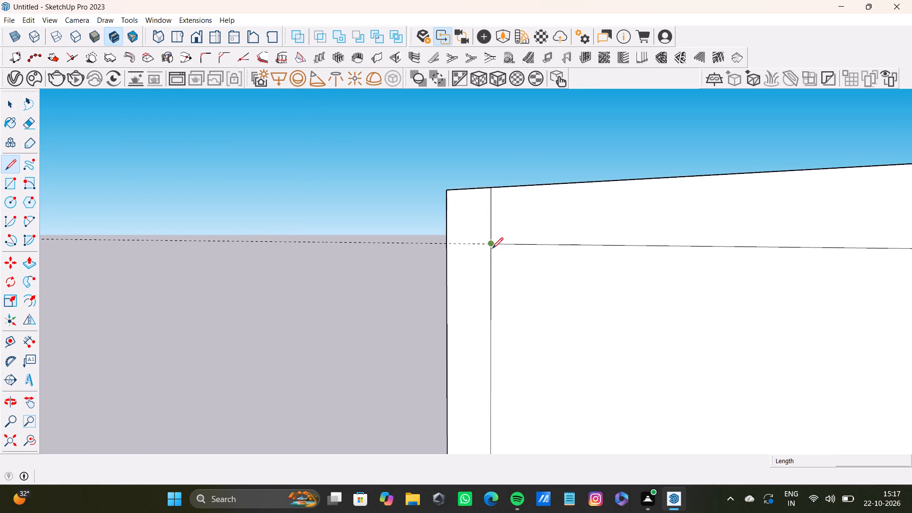
pyautogui.scroll(2, 492, 248)
pyautogui.click(489, 245)
pyautogui.click(428, 247)
pyautogui.scroll(-9, 483, 271)
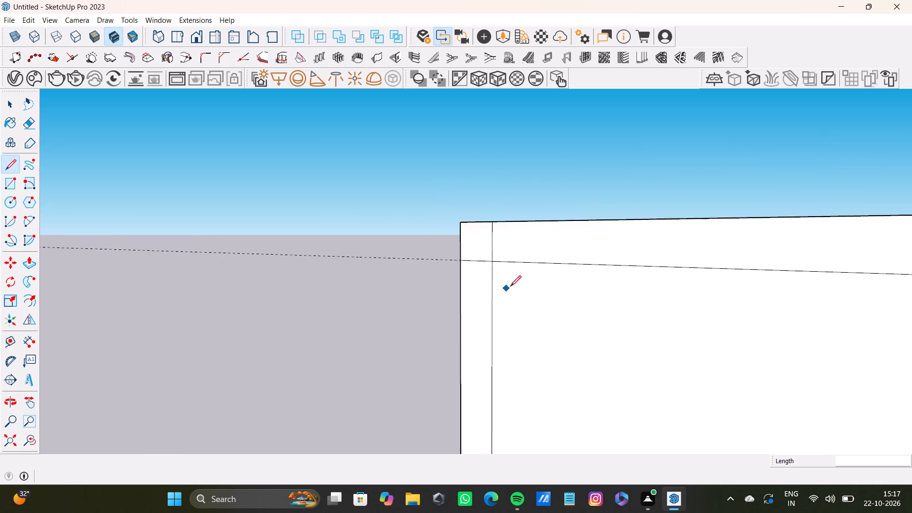
pyautogui.scroll(-2, 510, 286)
pyautogui.keyDown('shift'); pyautogui.moveTo(523, 283); pyautogui.dragTo(416, 240, button='middle'); pyautogui.keyUp('shift')
pyautogui.scroll(3, 627, 240)
pyautogui.moveTo(763, 209); pyautogui.dragTo(579, 229, button='middle')
pyautogui.scroll(2, 633, 230)
pyautogui.click(635, 245)
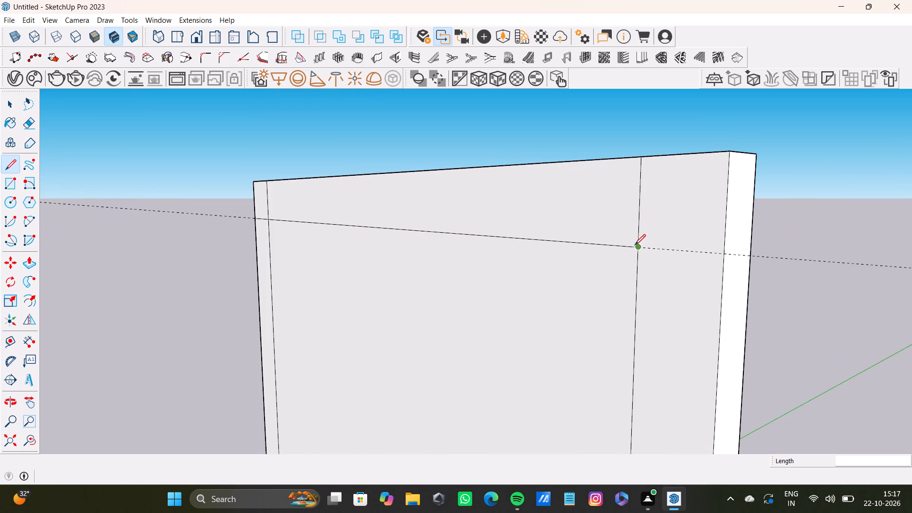
pyautogui.click(722, 251)
# Delete the two vertical line segments above the horizontal line so the wall's top band is one face.
pyautogui.press('space')
pyautogui.click(655, 226)
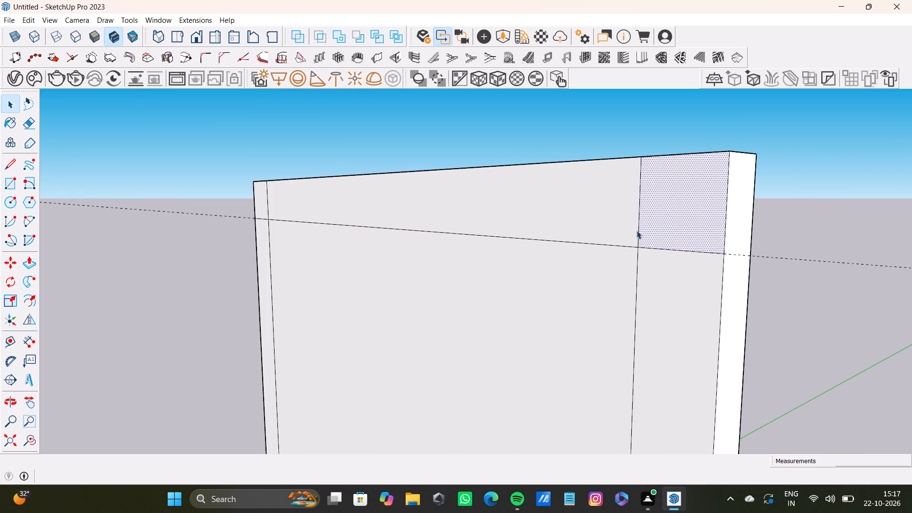
pyautogui.click(638, 235)
pyautogui.press('Delete')
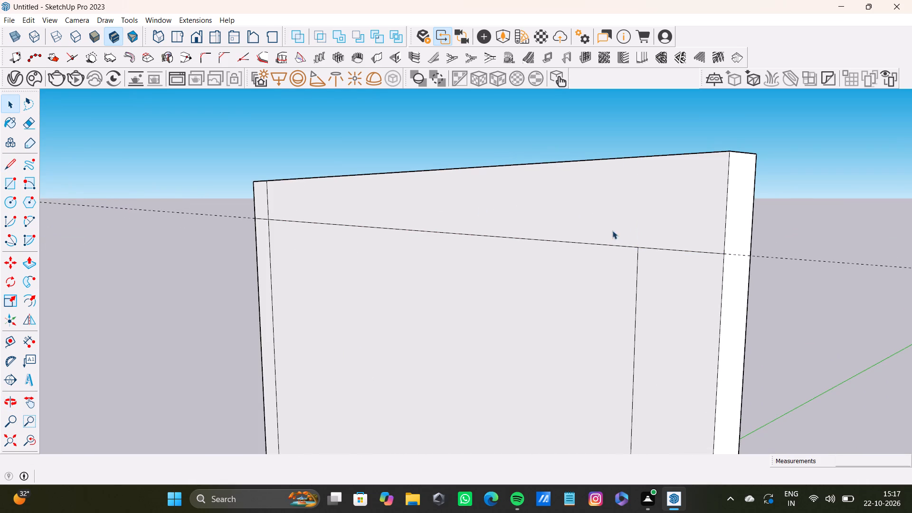
pyautogui.scroll(-6, 320, 214)
pyautogui.keyDown('shift'); pyautogui.moveTo(344, 237); pyautogui.dragTo(423, 235, button='middle'); pyautogui.keyUp('shift')
pyautogui.scroll(7, 411, 237)
pyautogui.moveTo(365, 206); pyautogui.dragTo(437, 206, button='middle')
pyautogui.scroll(5, 356, 202)
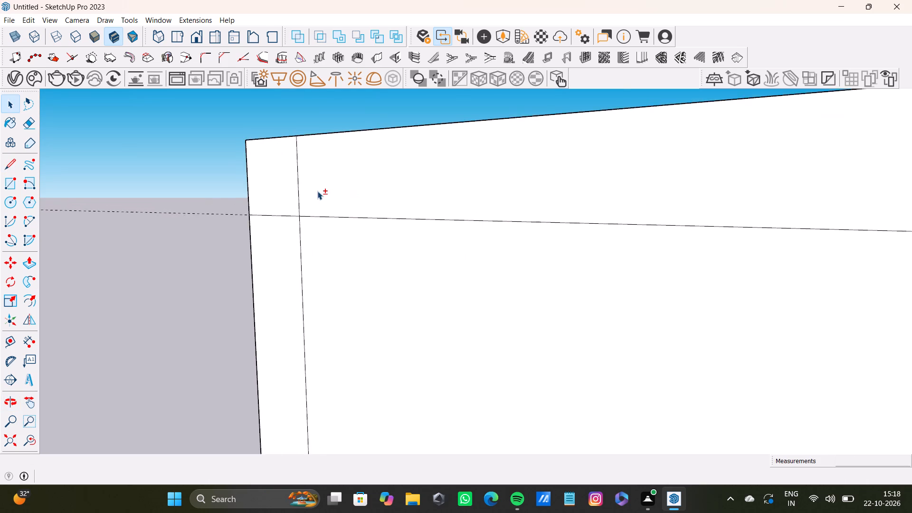
pyautogui.scroll(3, 317, 191)
pyautogui.keyDown('shift'); pyautogui.click(292, 203); pyautogui.keyUp('shift')
pyautogui.keyDown('shift'); pyautogui.click(296, 205); pyautogui.keyUp('shift')
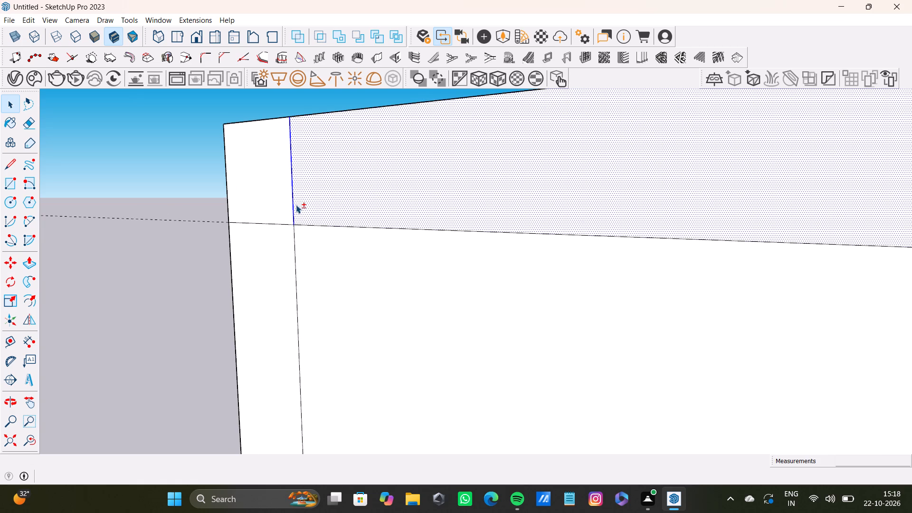
pyautogui.keyDown('shift'); pyautogui.click(300, 205); pyautogui.keyUp('shift')
pyautogui.hotkey('shift', 'Delete')
# Push/Pull the wall's top band forward over the floor slab in three pulls of about 8", 9' 4 5/8" and 10 3/8" to form a ceiling.
pyautogui.click(300, 205)
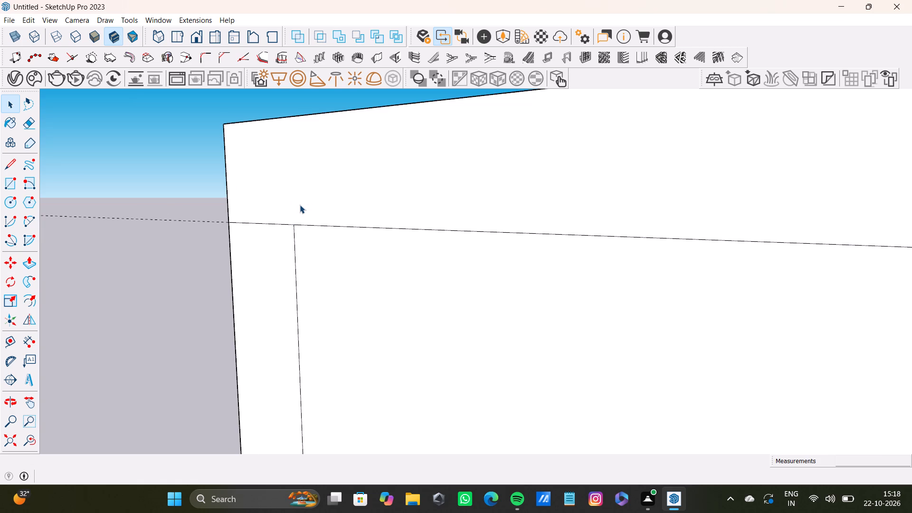
pyautogui.press('p')
pyautogui.moveTo(301, 204); pyautogui.dragTo(210, 228)
pyautogui.scroll(-11, 192, 256)
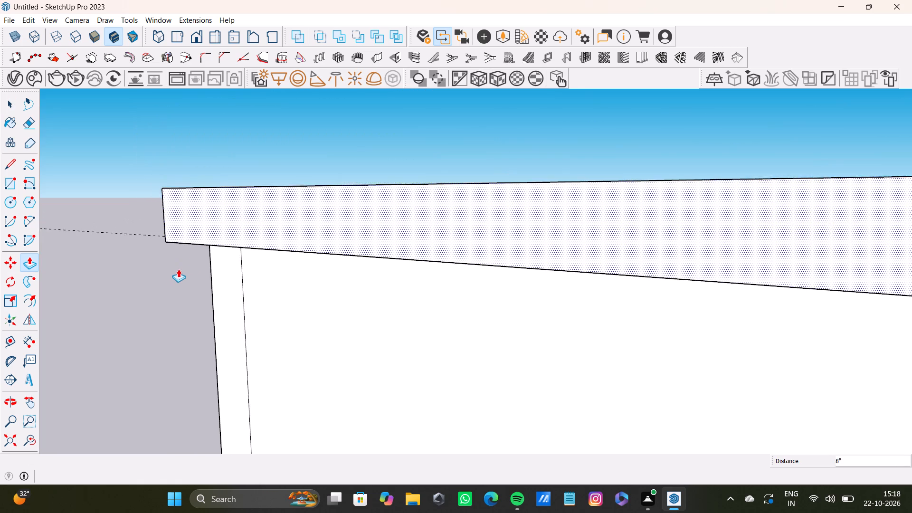
pyautogui.scroll(-15, 178, 269)
pyautogui.moveTo(190, 280); pyautogui.dragTo(222, 184, button='middle')
pyautogui.scroll(-3, 326, 200)
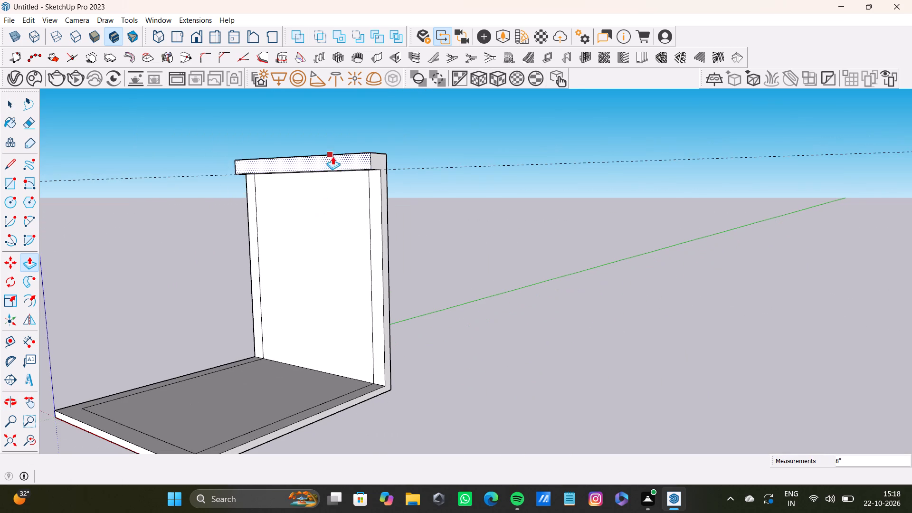
pyautogui.moveTo(332, 156); pyautogui.dragTo(171, 277)
pyautogui.scroll(-4, 170, 279)
pyautogui.keyDown('shift'); pyautogui.moveTo(170, 284); pyautogui.dragTo(181, 238, button='middle'); pyautogui.keyUp('shift')
pyautogui.moveTo(187, 127); pyautogui.dragTo(180, 229)
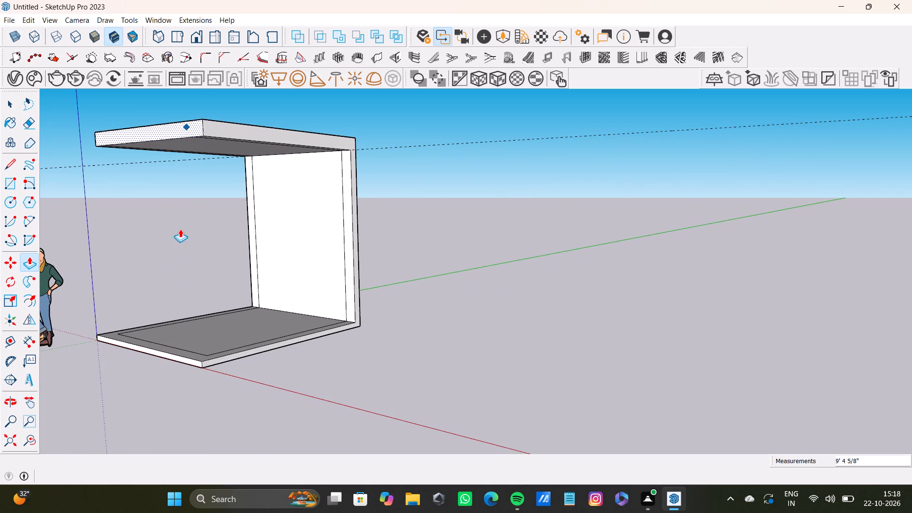
pyautogui.moveTo(180, 229); pyautogui.dragTo(198, 361)
# Push/Pull the top face of the ceiling slab down about 3 5/16" to thin it.
pyautogui.scroll(-4, 198, 361)
pyautogui.moveTo(198, 361); pyautogui.dragTo(427, 295, button='middle')
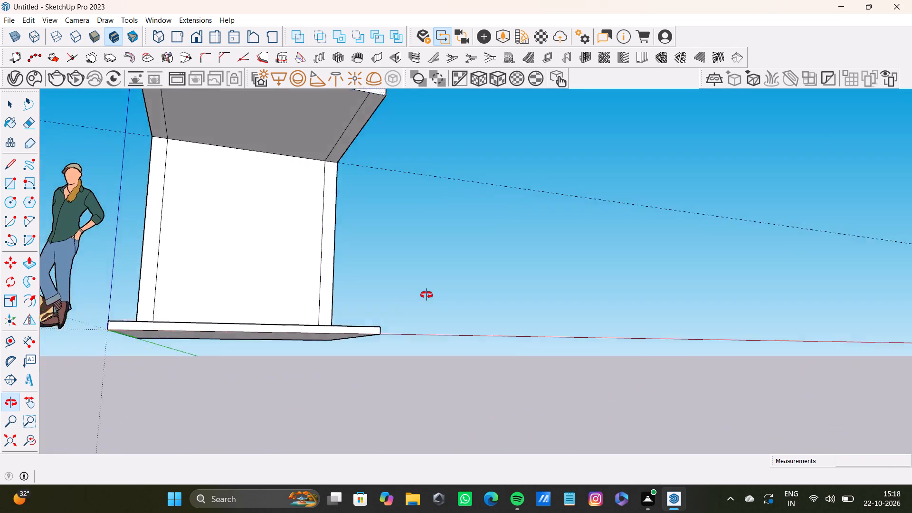
pyautogui.moveTo(427, 295); pyautogui.dragTo(296, 410, button='middle')
pyautogui.keyDown('shift'); pyautogui.moveTo(279, 249); pyautogui.dragTo(271, 260, button='middle'); pyautogui.keyUp('shift')
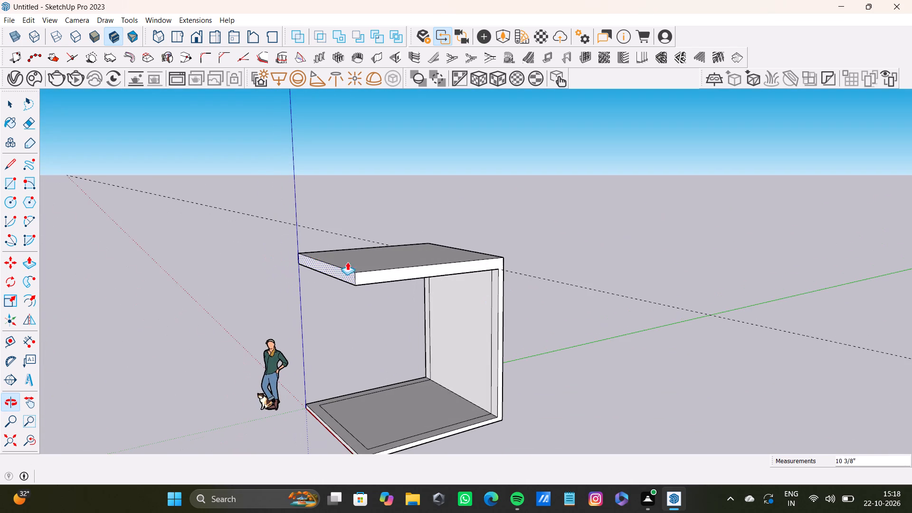
pyautogui.press('space')
pyautogui.click(383, 251)
pyautogui.press('p')
pyautogui.click(384, 252)
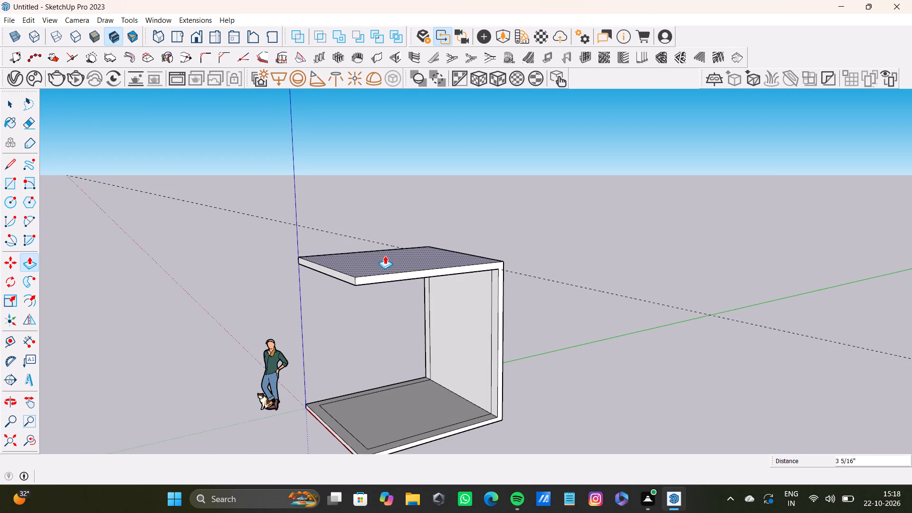
pyautogui.press('space')
# Draw a rectangle on the back wall between the two vertical lines, from the ceiling to the floor.
pyautogui.scroll(-5, 394, 284)
pyautogui.moveTo(398, 347); pyautogui.dragTo(613, 269, button='middle')
pyautogui.scroll(4, 508, 305)
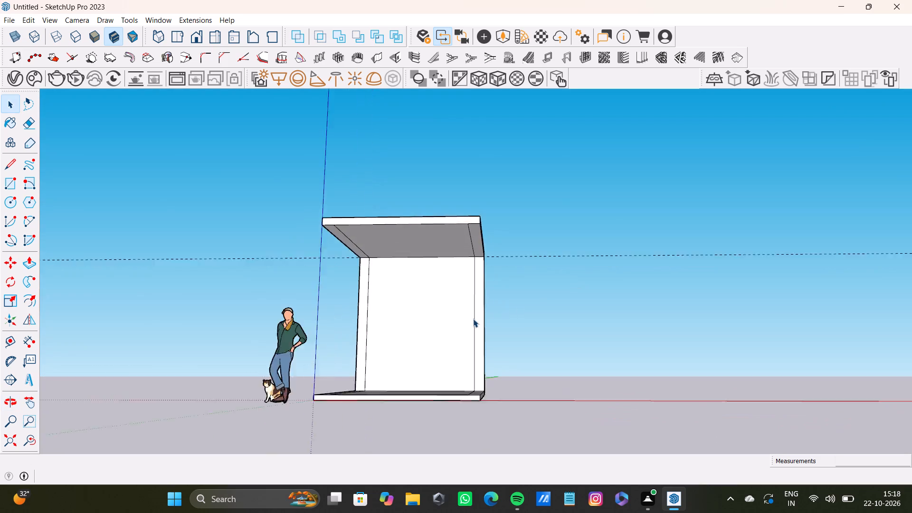
pyautogui.scroll(3, 473, 319)
pyautogui.moveTo(465, 324); pyautogui.dragTo(488, 353, button='middle')
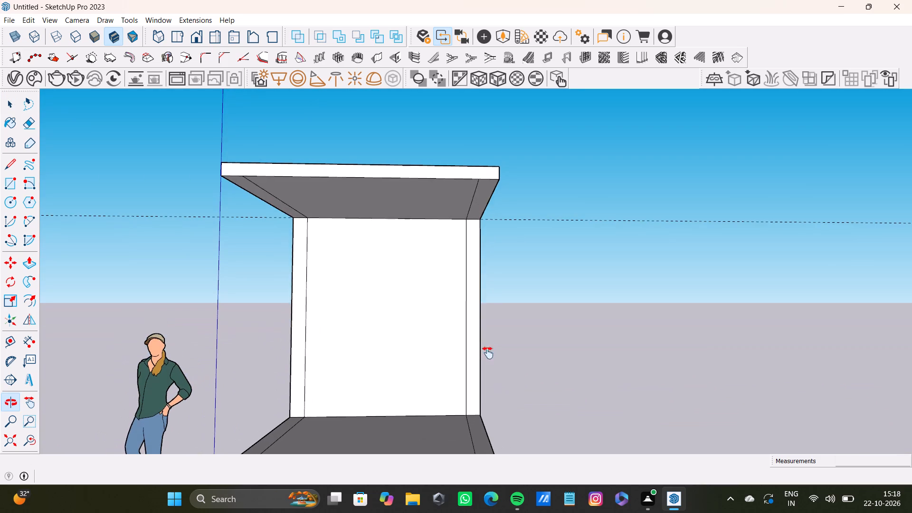
pyautogui.moveTo(488, 353); pyautogui.dragTo(526, 339, button='middle')
pyautogui.scroll(5, 455, 291)
pyautogui.scroll(-2, 377, 271)
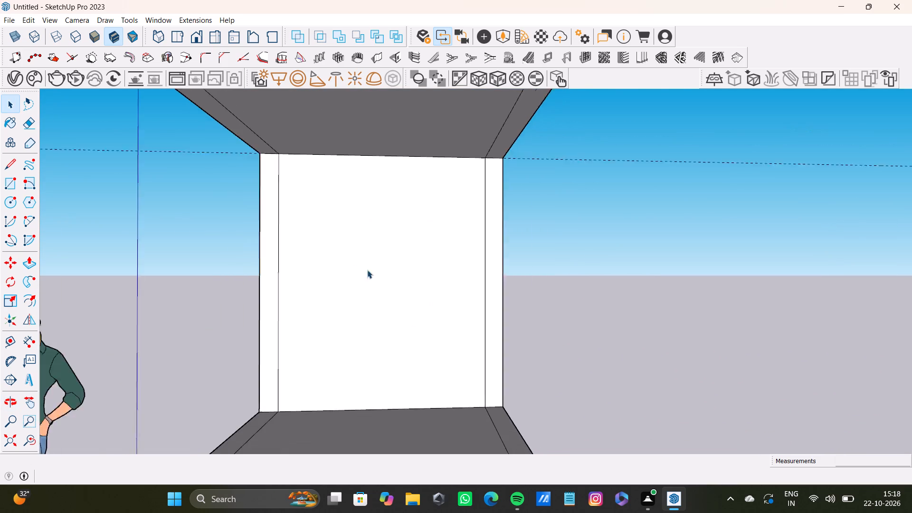
pyautogui.scroll(-3, 367, 270)
pyautogui.moveTo(351, 266); pyautogui.dragTo(361, 247, button='middle')
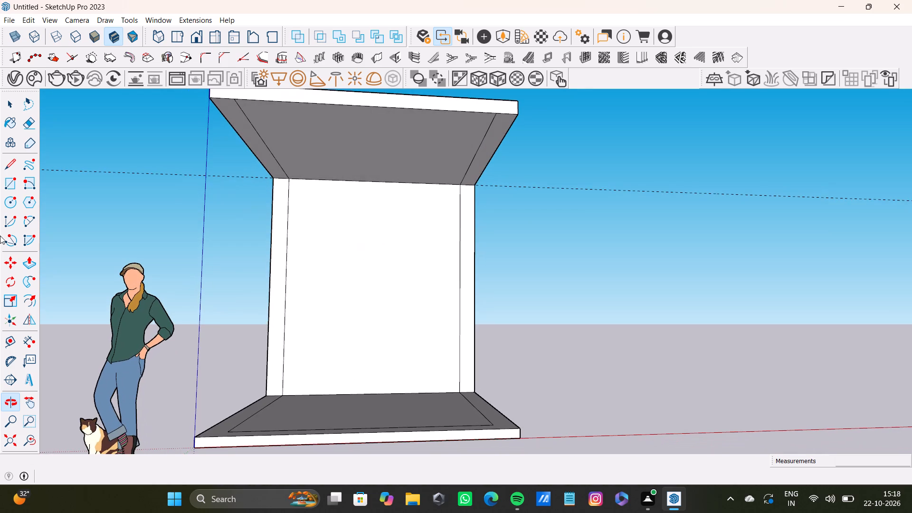
pyautogui.click(9, 184)
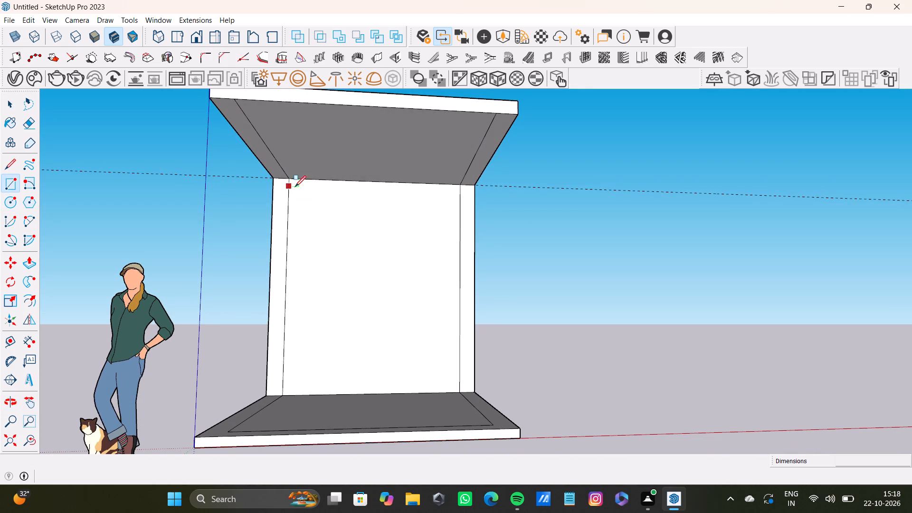
pyautogui.click(288, 180)
pyautogui.scroll(-4, 355, 264)
pyautogui.moveTo(359, 268); pyautogui.dragTo(330, 316, button='middle')
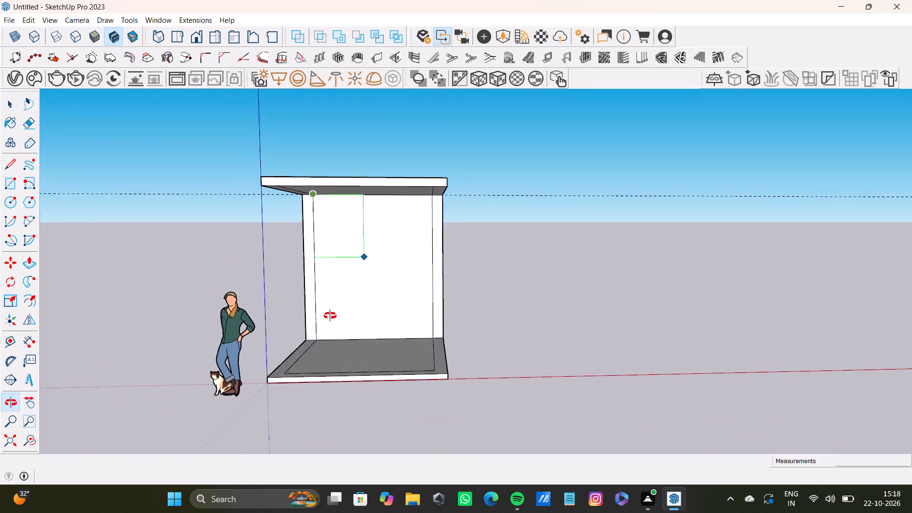
pyautogui.moveTo(330, 316); pyautogui.dragTo(320, 323, button='middle')
pyautogui.scroll(6, 343, 320)
pyautogui.scroll(-3, 434, 316)
pyautogui.moveTo(434, 316); pyautogui.dragTo(369, 321, button='middle')
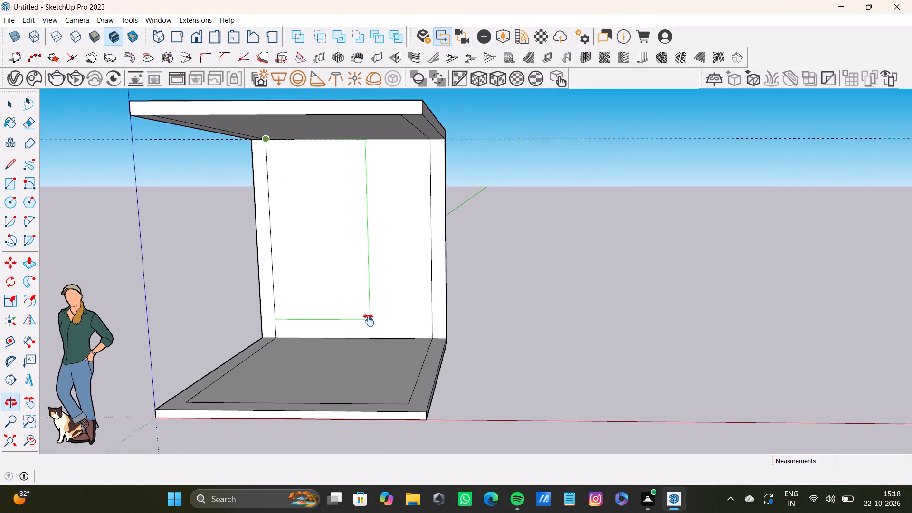
pyautogui.moveTo(369, 321); pyautogui.dragTo(382, 313, button='middle')
pyautogui.scroll(3, 390, 318)
pyautogui.click(440, 352)
pyautogui.scroll(-3, 422, 333)
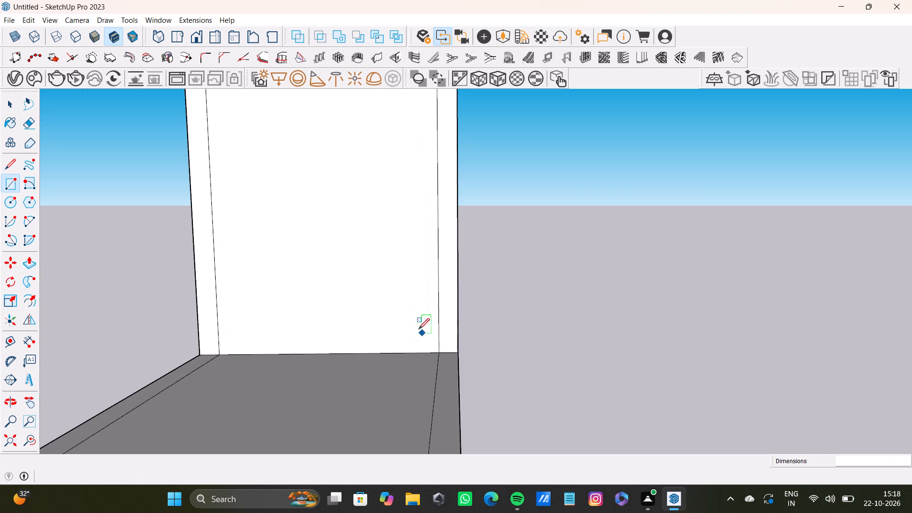
# Make a group from the back wall's central panel face and its bounding edges.
pyautogui.scroll(-1, 418, 329)
pyautogui.moveTo(402, 320); pyautogui.dragTo(343, 282, button='middle')
pyautogui.press('space')
pyautogui.click(389, 267)
pyautogui.rightClick(389, 267)
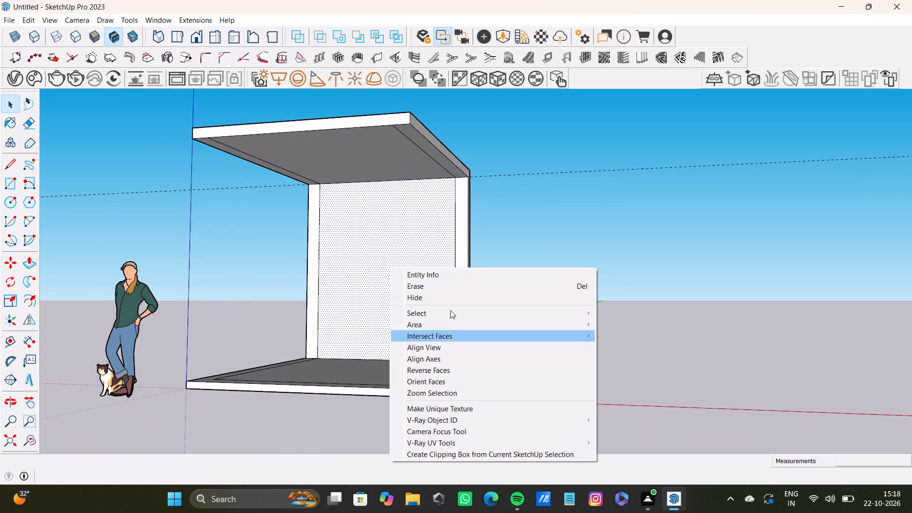
pyautogui.click(513, 207)
pyautogui.doubleClick(440, 250)
pyautogui.rightClick(440, 250)
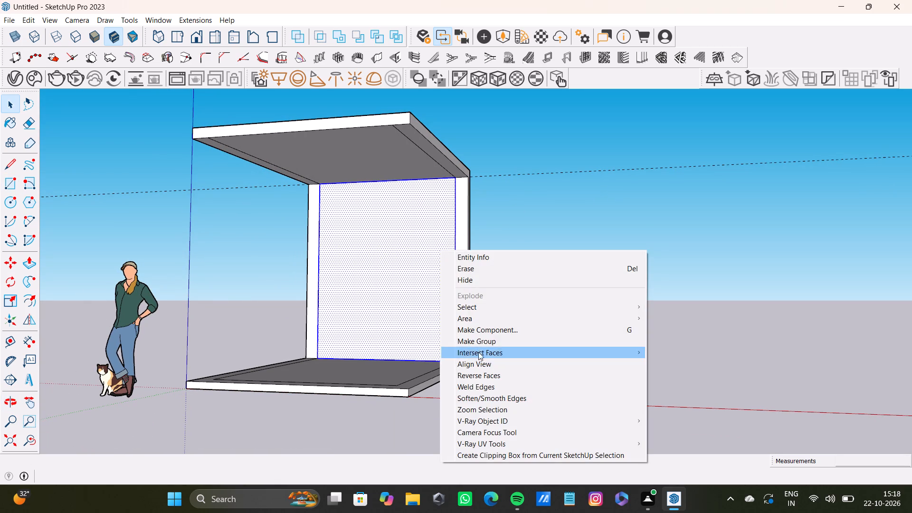
pyautogui.click(482, 342)
pyautogui.click(498, 218)
# Place a vertical Tape Measure guide 2" inside the left edge of the central wall panel.
pyautogui.moveTo(371, 268); pyautogui.dragTo(469, 283, button='middle')
pyautogui.scroll(1, 371, 268)
pyautogui.moveTo(358, 247); pyautogui.dragTo(352, 268, button='middle')
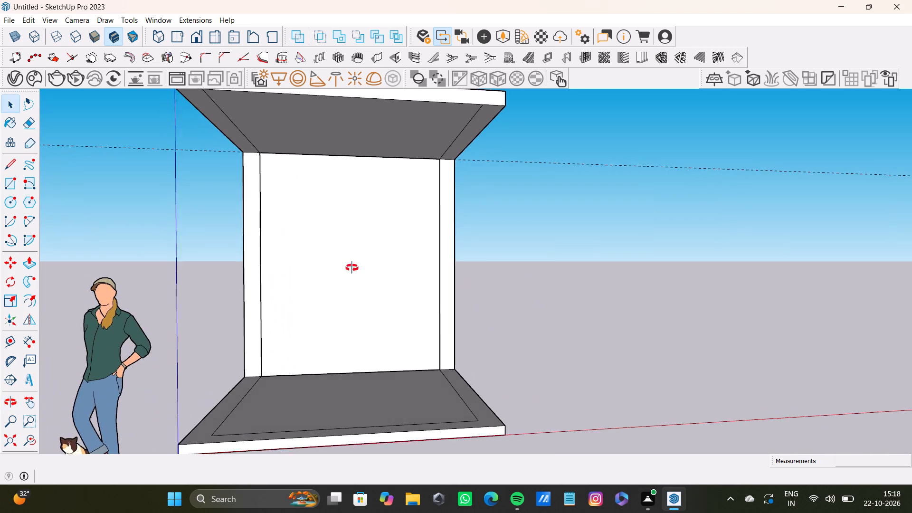
pyautogui.moveTo(352, 268); pyautogui.dragTo(301, 279, button='middle')
pyautogui.press('t')
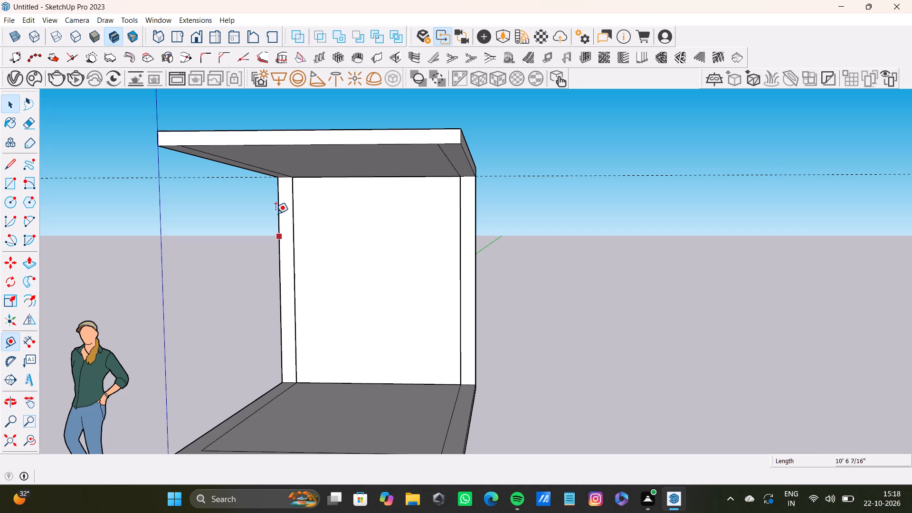
pyautogui.press('t')
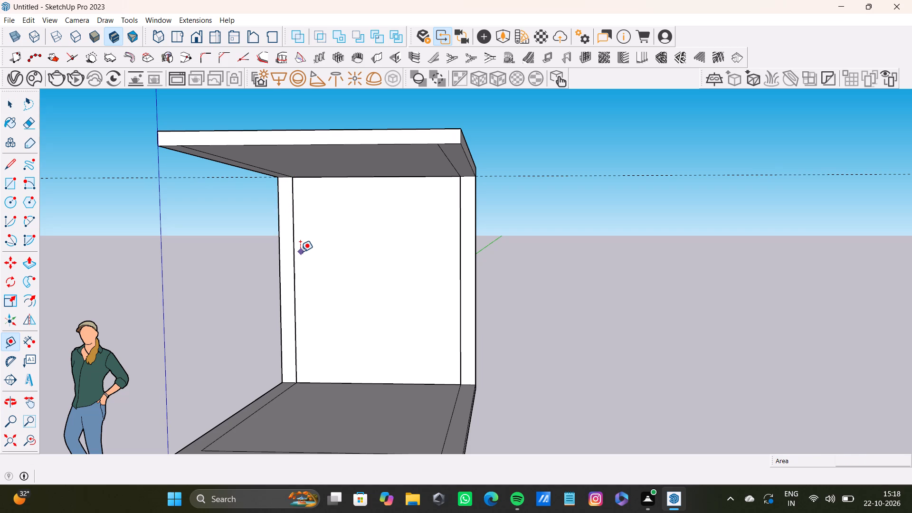
pyautogui.click(295, 254)
pyautogui.scroll(-4, 340, 258)
pyautogui.moveTo(332, 263); pyautogui.dragTo(361, 276, button='middle')
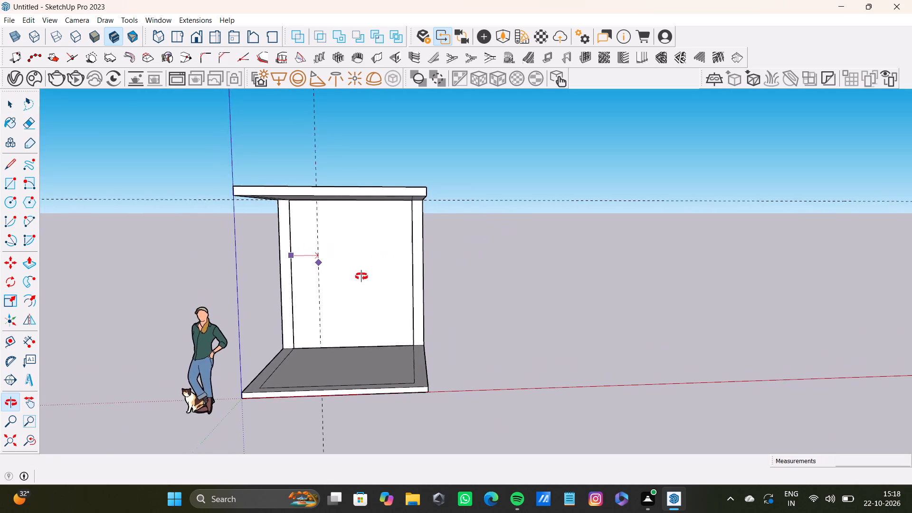
pyautogui.moveTo(361, 276); pyautogui.dragTo(360, 278, button='middle')
pyautogui.scroll(9, 330, 272)
pyautogui.scroll(-7, 315, 263)
pyautogui.scroll(1, 315, 263)
pyautogui.keyDown('shift'); pyautogui.moveTo(315, 263); pyautogui.dragTo(308, 292, button='middle'); pyautogui.keyUp('shift')
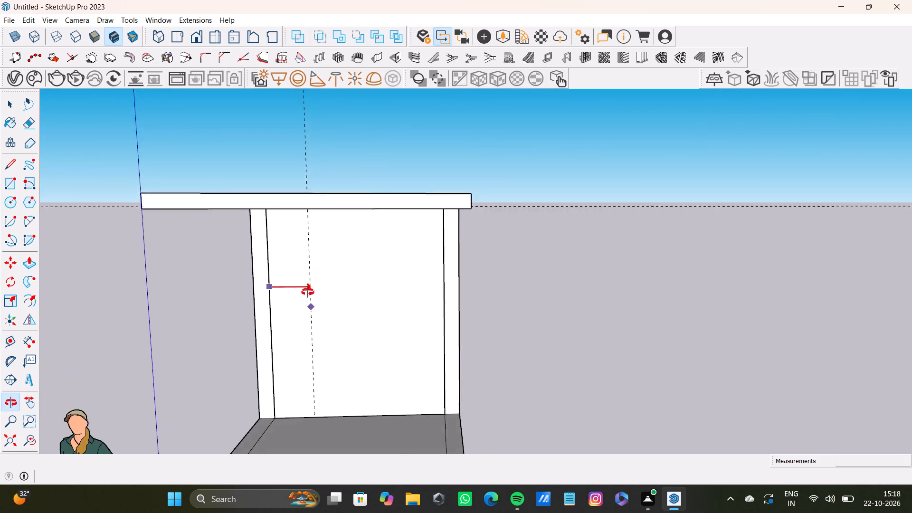
pyautogui.keyDown('shift'); pyautogui.moveTo(308, 292); pyautogui.dragTo(307, 284, button='middle'); pyautogui.keyUp('shift')
pyautogui.scroll(2, 284, 308)
pyautogui.press('2')
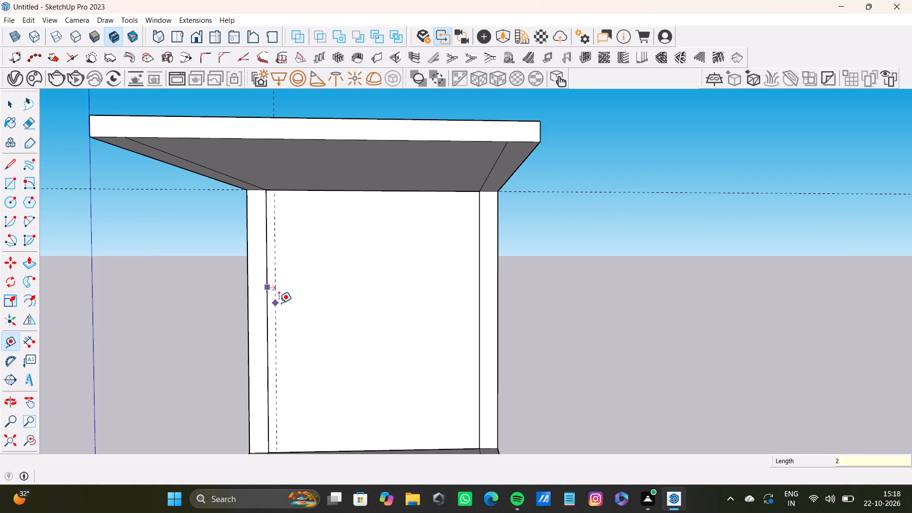
pyautogui.hotkey('shift', '"')
pyautogui.press('Return')
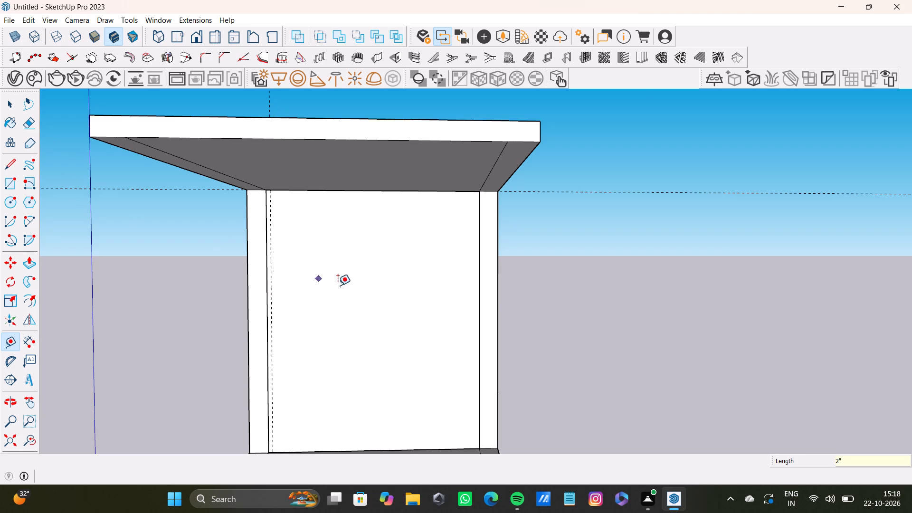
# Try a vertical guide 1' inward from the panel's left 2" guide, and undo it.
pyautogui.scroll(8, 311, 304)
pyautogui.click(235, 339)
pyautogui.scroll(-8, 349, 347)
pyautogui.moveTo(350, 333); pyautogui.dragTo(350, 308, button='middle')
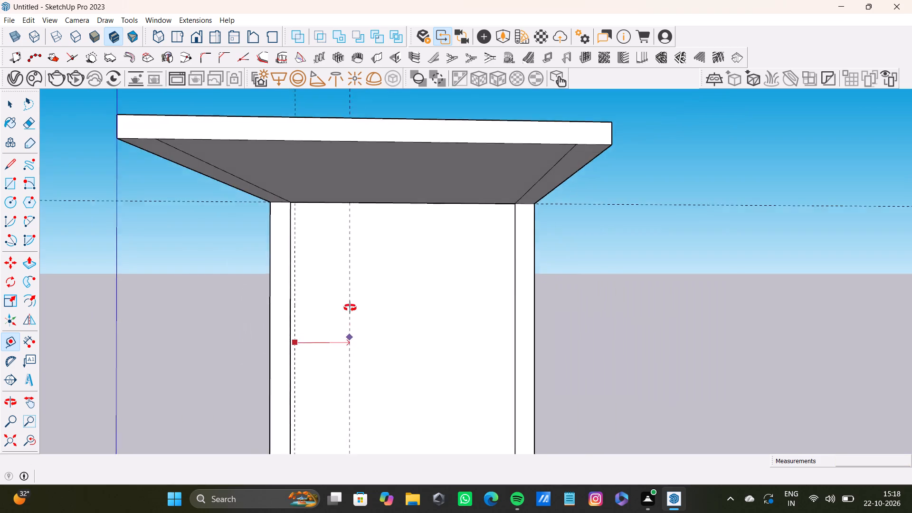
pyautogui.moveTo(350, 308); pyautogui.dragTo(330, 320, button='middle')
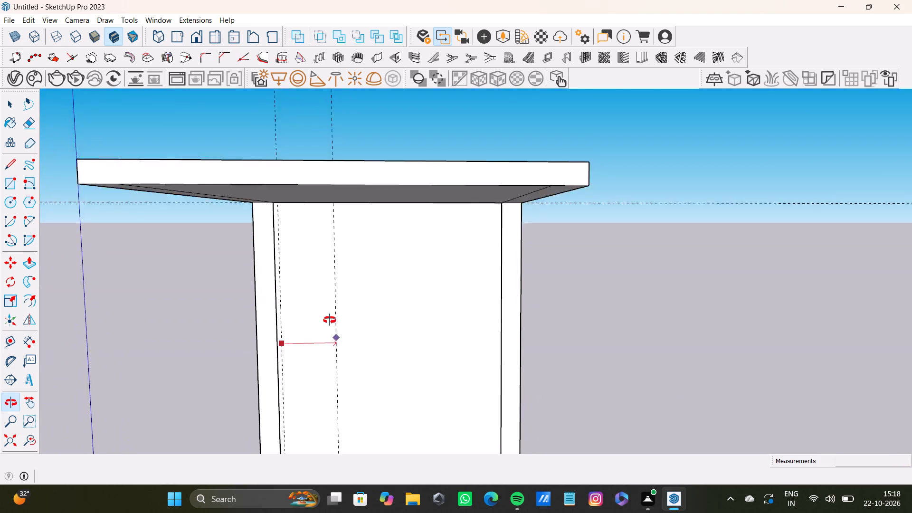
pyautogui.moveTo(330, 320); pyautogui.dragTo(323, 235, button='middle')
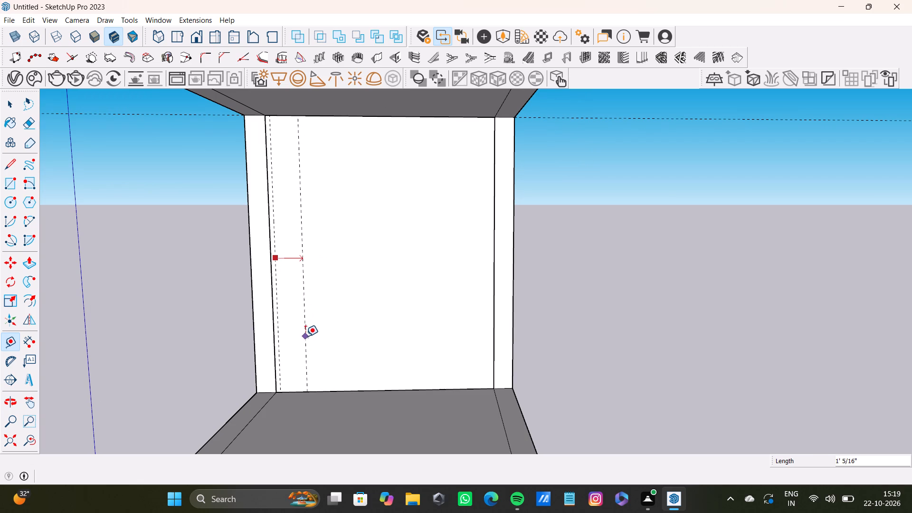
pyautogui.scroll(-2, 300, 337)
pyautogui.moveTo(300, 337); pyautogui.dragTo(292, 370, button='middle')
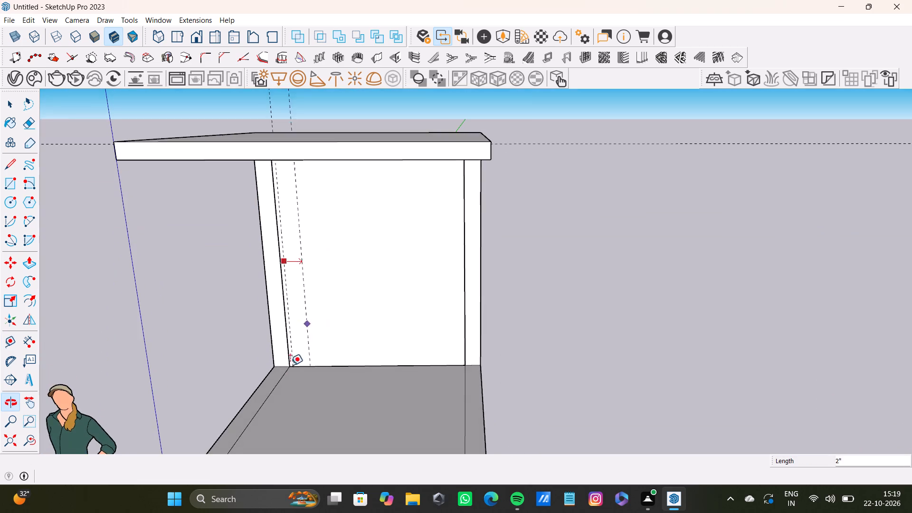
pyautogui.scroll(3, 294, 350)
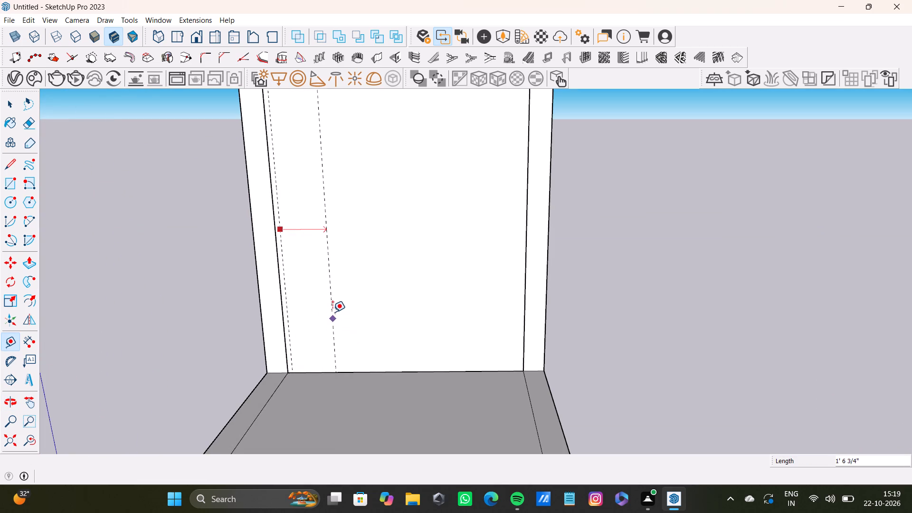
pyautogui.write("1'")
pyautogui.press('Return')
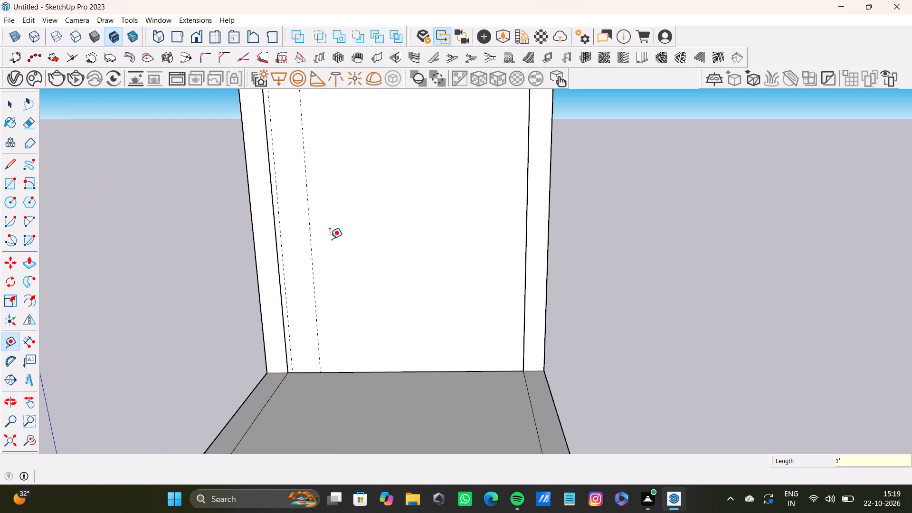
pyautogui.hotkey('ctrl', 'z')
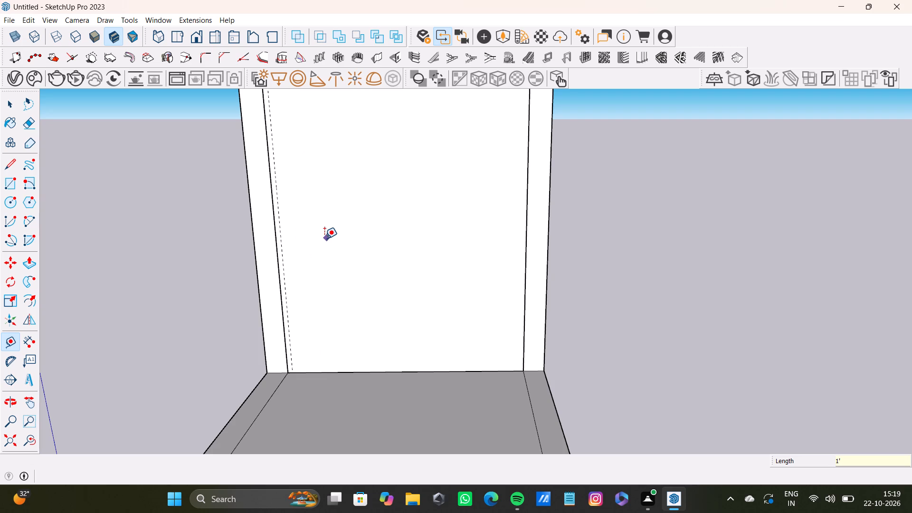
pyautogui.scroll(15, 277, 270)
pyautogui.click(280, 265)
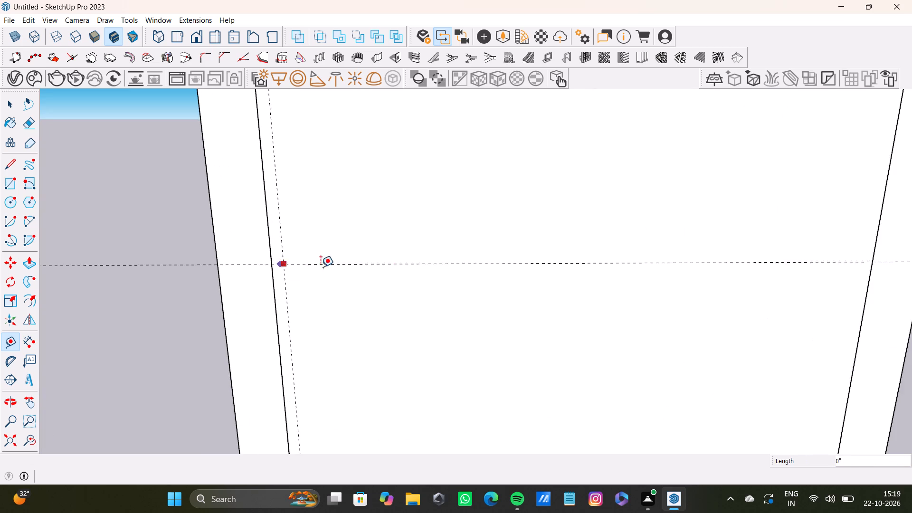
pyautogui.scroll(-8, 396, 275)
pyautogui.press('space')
# Place a vertical guide 2' inward from the 2" guide near the panel's left edge.
pyautogui.write('t')
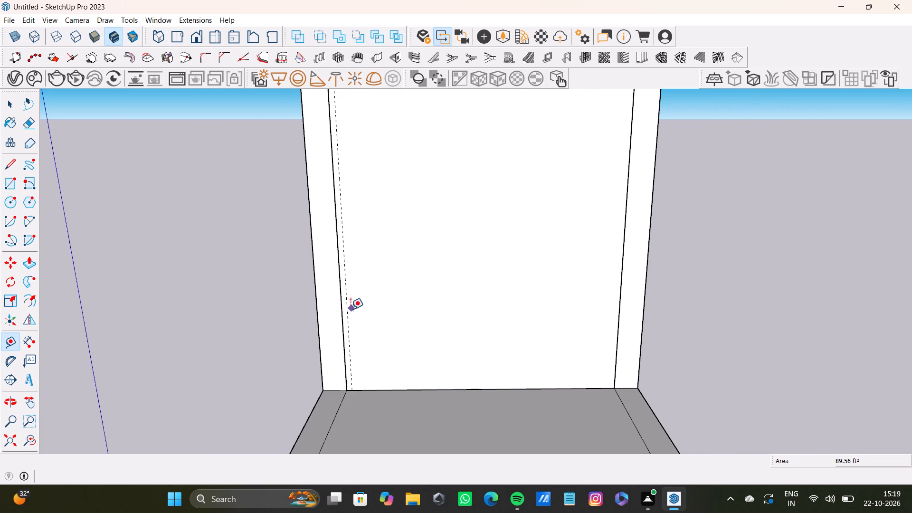
pyautogui.click(347, 313)
pyautogui.scroll(-9, 384, 313)
pyautogui.moveTo(390, 306); pyautogui.dragTo(353, 243, button='middle')
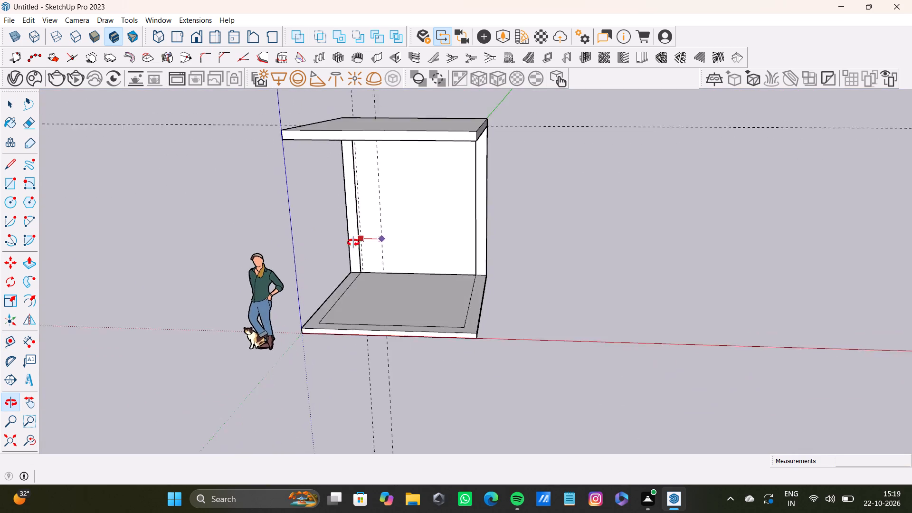
pyautogui.moveTo(353, 243); pyautogui.dragTo(370, 216, button='middle')
pyautogui.scroll(4, 372, 219)
pyautogui.keyDown('shift'); pyautogui.moveTo(373, 216); pyautogui.dragTo(356, 221, button='middle'); pyautogui.keyUp('shift')
pyautogui.scroll(3, 355, 223)
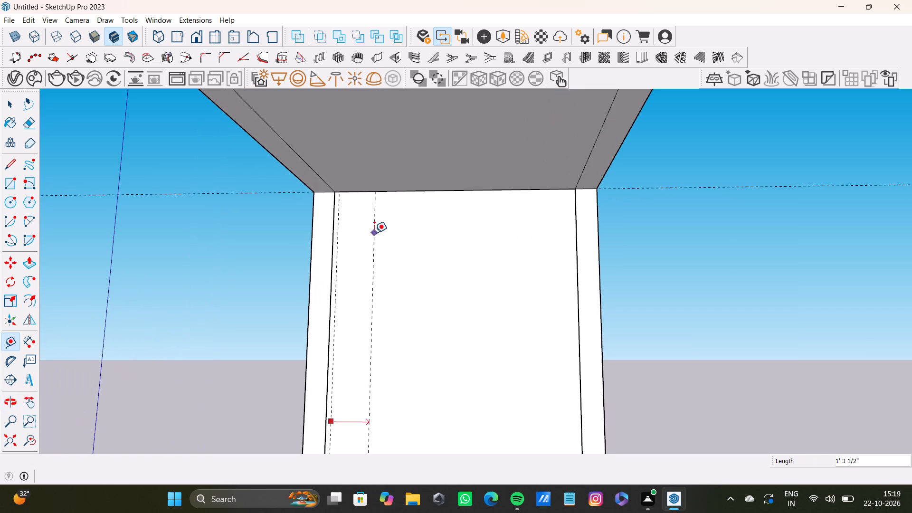
pyautogui.press('2')
pyautogui.press("'")
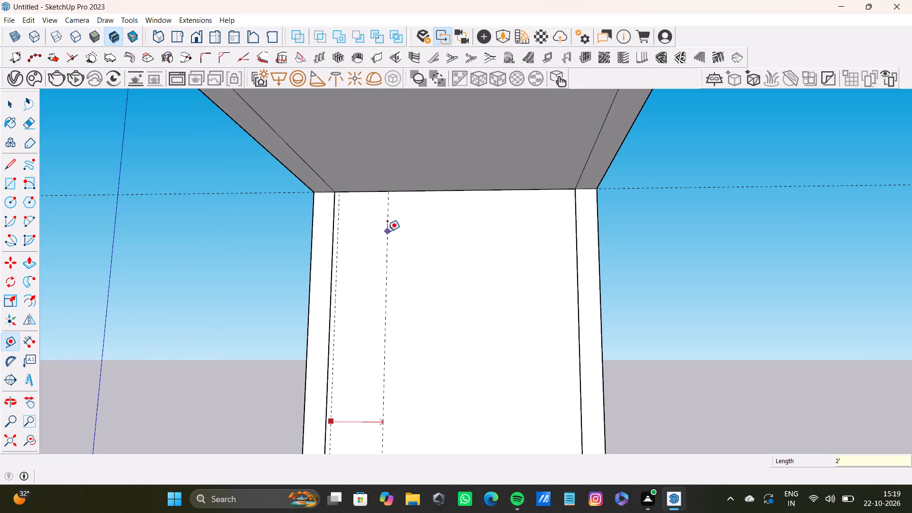
pyautogui.press('Return')
# Place vertical guides 2" inside the panel's right edge and a further 2' inward from that guide.
pyautogui.scroll(-4, 438, 300)
pyautogui.moveTo(441, 297); pyautogui.dragTo(417, 271, button='middle')
pyautogui.scroll(2, 475, 264)
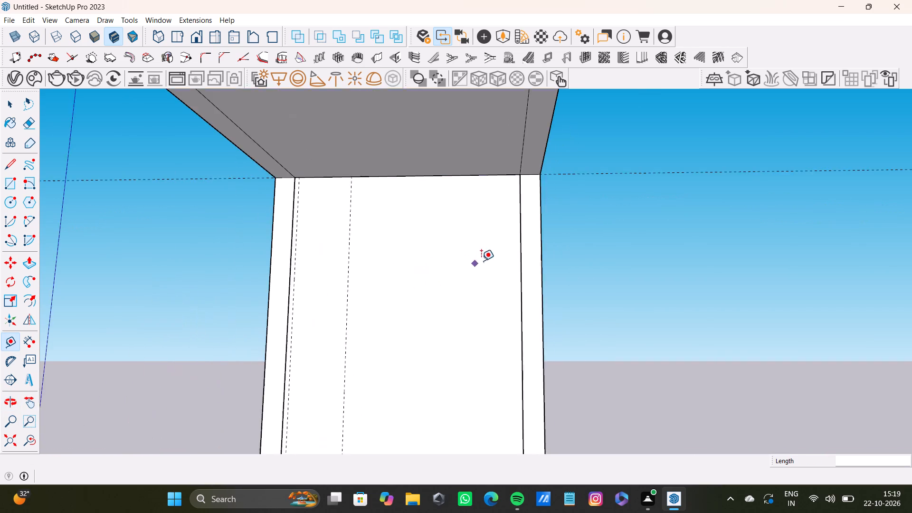
pyautogui.scroll(4, 481, 261)
pyautogui.click(530, 261)
pyautogui.write('2"')
pyautogui.press('Return')
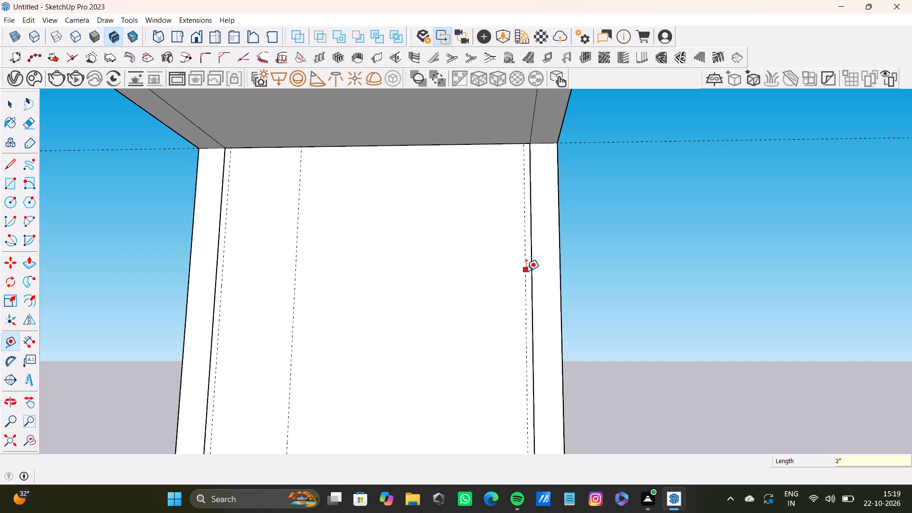
pyautogui.click(526, 271)
pyautogui.write("2'")
pyautogui.press('Return')
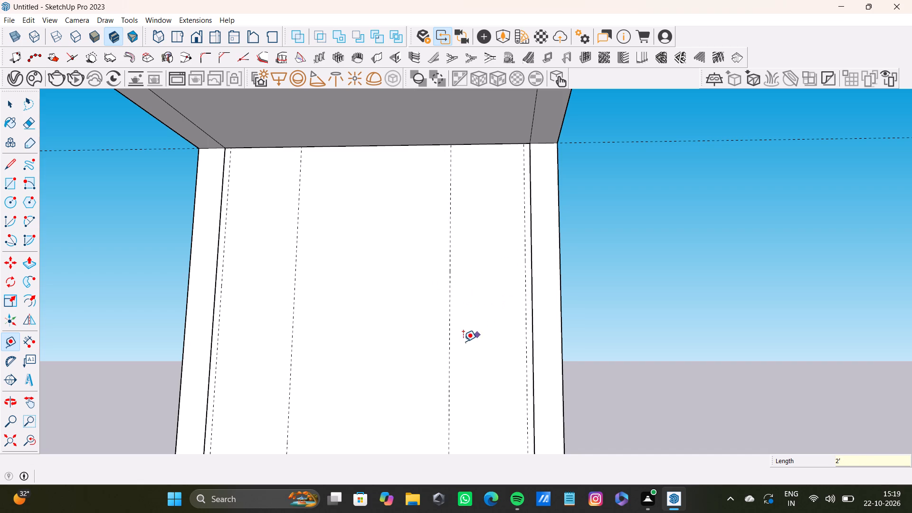
# Place a horizontal guide on the wall panel a short distance below the ceiling edge.
pyautogui.scroll(-8, 463, 342)
pyautogui.moveTo(463, 342); pyautogui.dragTo(450, 291, button='middle')
pyautogui.scroll(15, 404, 234)
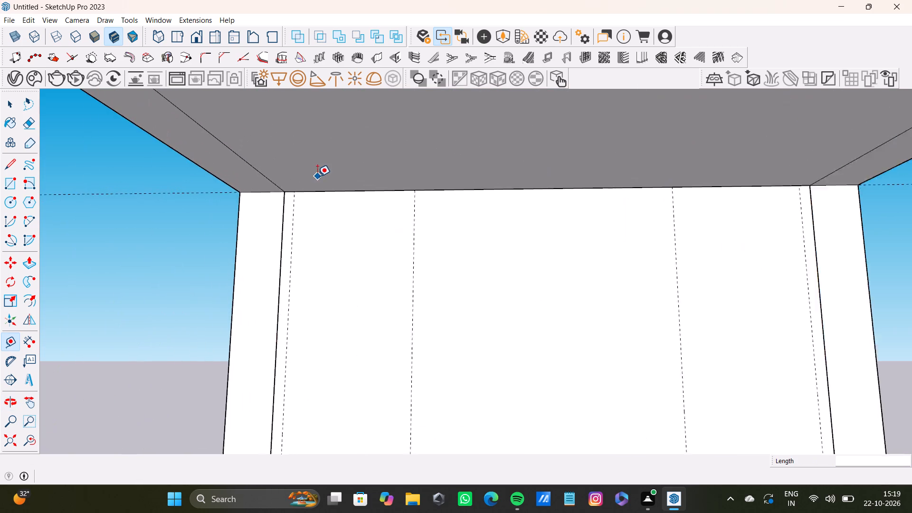
pyautogui.click(343, 194)
pyautogui.scroll(-6, 361, 240)
pyautogui.keyDown('shift'); pyautogui.moveTo(363, 245); pyautogui.dragTo(271, 218, button='middle'); pyautogui.keyUp('shift')
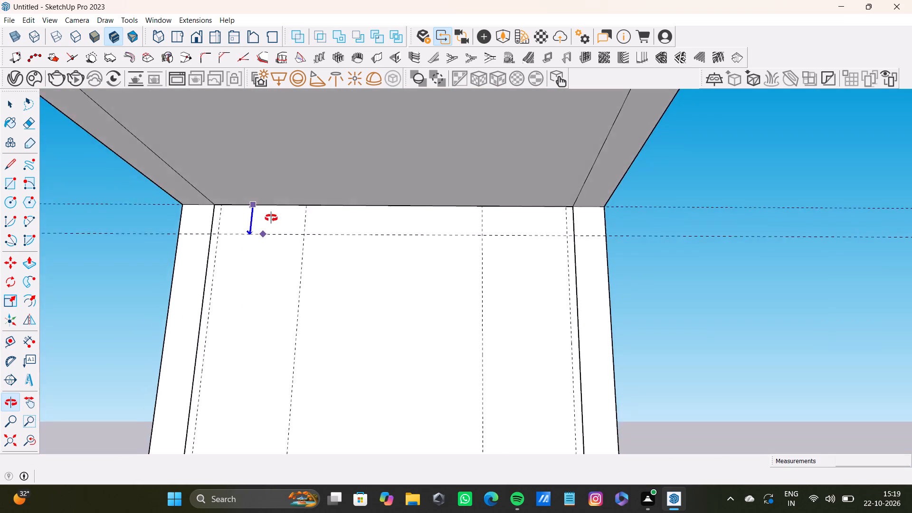
pyautogui.keyDown('shift'); pyautogui.moveTo(271, 218); pyautogui.dragTo(269, 225, button='middle'); pyautogui.keyUp('shift')
pyautogui.click(306, 218)
# Place a horizontal guide across the wall panel about 6' 6" below the upper horizontal guide.
pyautogui.scroll(-5, 247, 246)
pyautogui.keyDown('shift'); pyautogui.moveTo(250, 252); pyautogui.dragTo(268, 224, button='middle'); pyautogui.keyUp('shift')
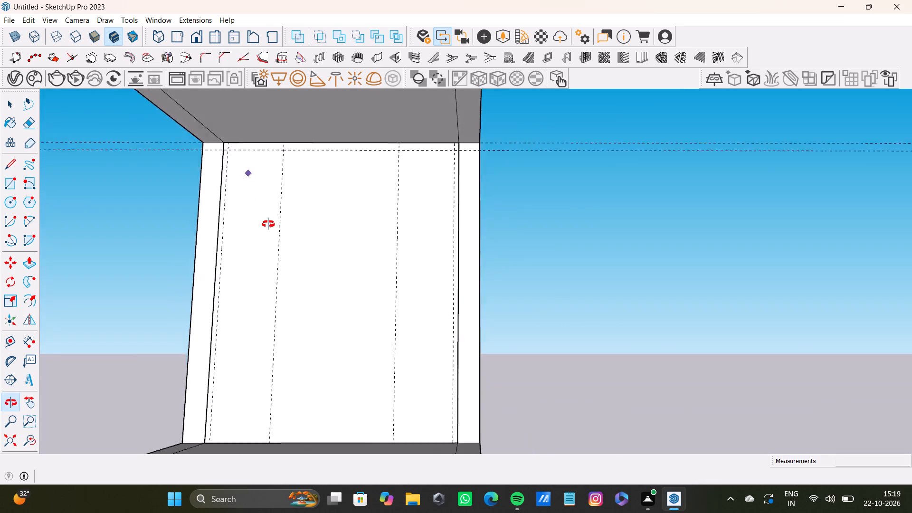
pyautogui.keyDown('shift'); pyautogui.moveTo(268, 224); pyautogui.dragTo(268, 223, button='middle'); pyautogui.keyUp('shift')
pyautogui.click(265, 144)
pyautogui.scroll(-4, 264, 247)
pyautogui.keyDown('shift'); pyautogui.moveTo(263, 268); pyautogui.dragTo(254, 265, button='middle'); pyautogui.keyUp('shift')
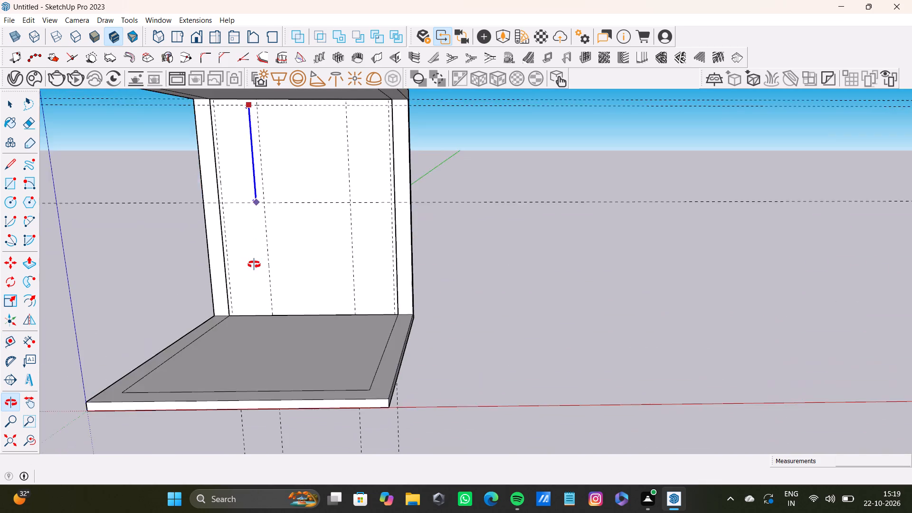
pyautogui.keyDown('shift'); pyautogui.moveTo(254, 265); pyautogui.dragTo(350, 284, button='middle'); pyautogui.keyUp('shift')
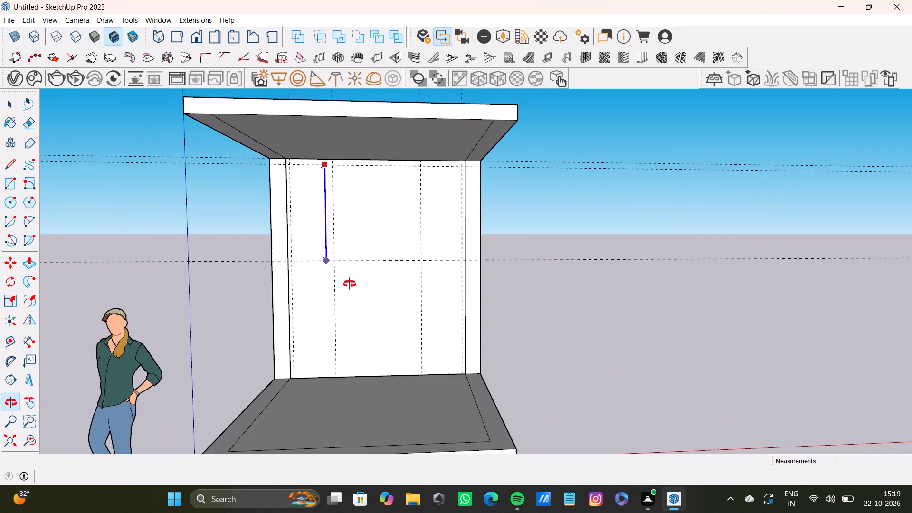
pyautogui.keyDown('shift'); pyautogui.moveTo(350, 284); pyautogui.dragTo(316, 275, button='middle'); pyautogui.keyUp('shift')
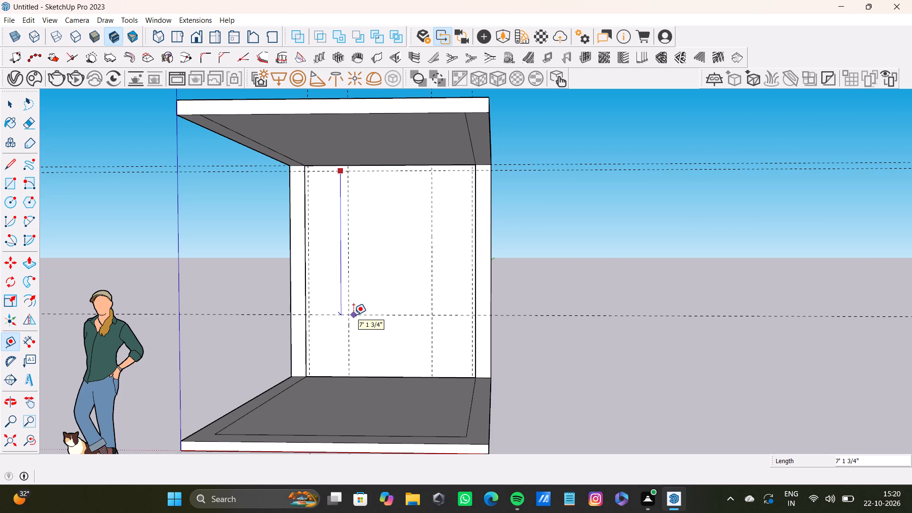
pyautogui.click(348, 302)
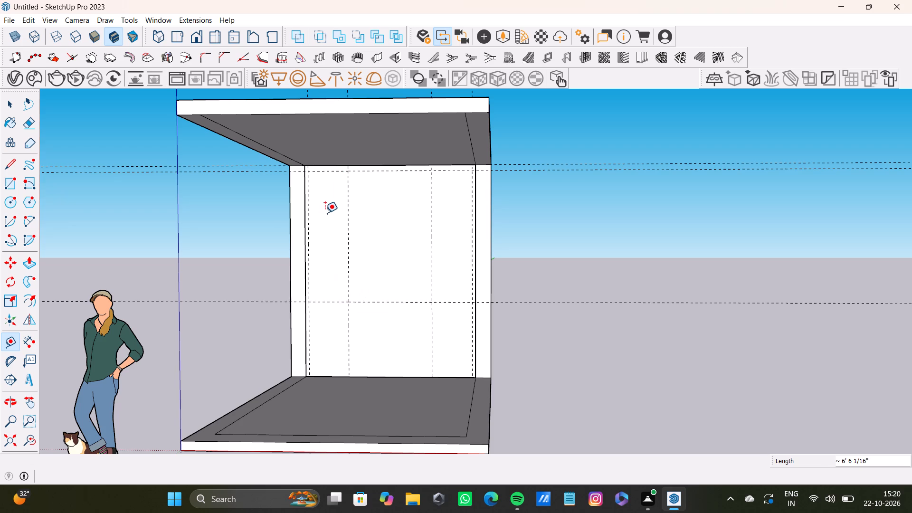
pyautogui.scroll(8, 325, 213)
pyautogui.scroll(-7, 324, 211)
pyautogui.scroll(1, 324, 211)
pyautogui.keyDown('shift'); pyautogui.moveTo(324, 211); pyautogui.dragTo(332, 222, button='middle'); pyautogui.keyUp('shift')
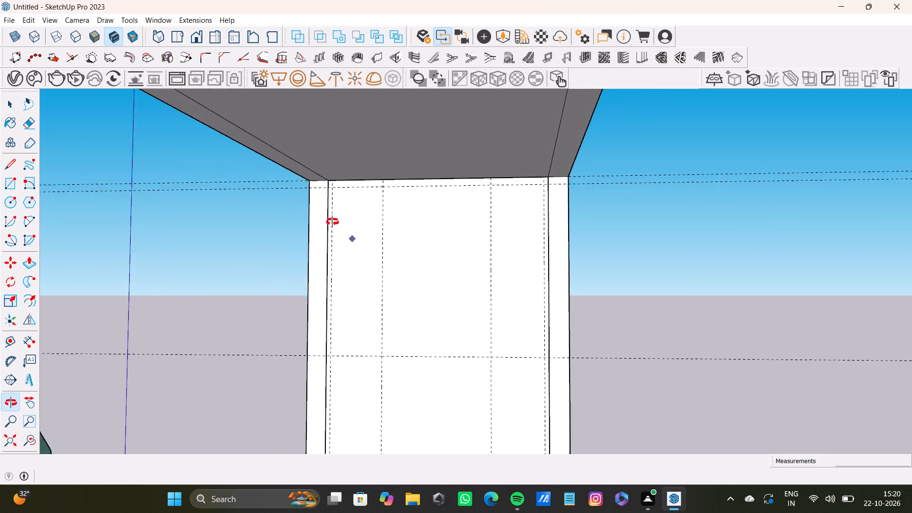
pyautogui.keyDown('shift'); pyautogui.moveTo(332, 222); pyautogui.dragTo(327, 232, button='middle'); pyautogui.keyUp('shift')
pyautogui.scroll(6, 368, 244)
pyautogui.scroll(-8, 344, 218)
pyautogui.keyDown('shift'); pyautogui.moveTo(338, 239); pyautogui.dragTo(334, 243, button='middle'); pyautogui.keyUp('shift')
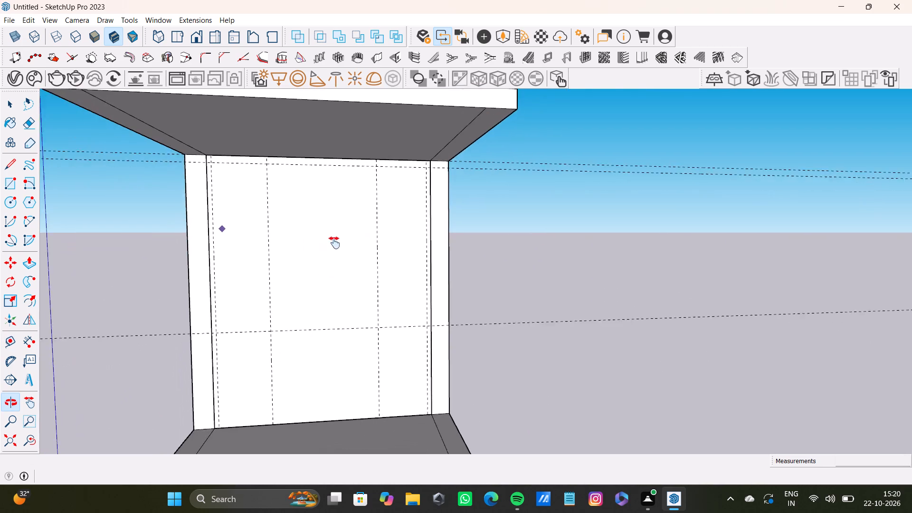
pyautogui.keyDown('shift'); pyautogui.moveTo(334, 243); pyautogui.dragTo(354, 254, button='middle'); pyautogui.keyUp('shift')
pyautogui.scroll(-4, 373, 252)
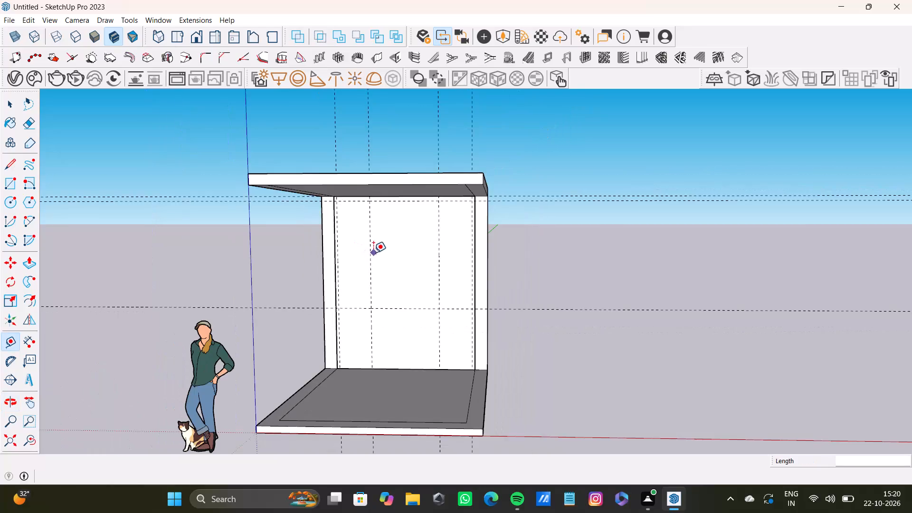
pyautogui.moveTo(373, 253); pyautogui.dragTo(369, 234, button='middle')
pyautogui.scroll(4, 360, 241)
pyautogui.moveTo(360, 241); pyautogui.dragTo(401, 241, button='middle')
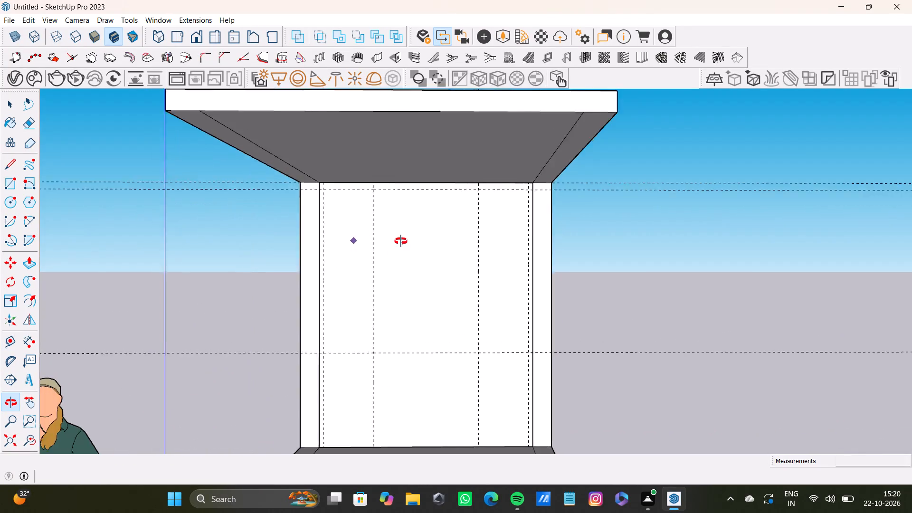
# Delete the two inner vertical guides that lie 2' inward from the panel's edge guides.
pyautogui.moveTo(401, 241); pyautogui.dragTo(387, 247, button='middle')
pyautogui.scroll(4, 376, 246)
pyautogui.press('space')
pyautogui.press('space')
pyautogui.click(367, 257)
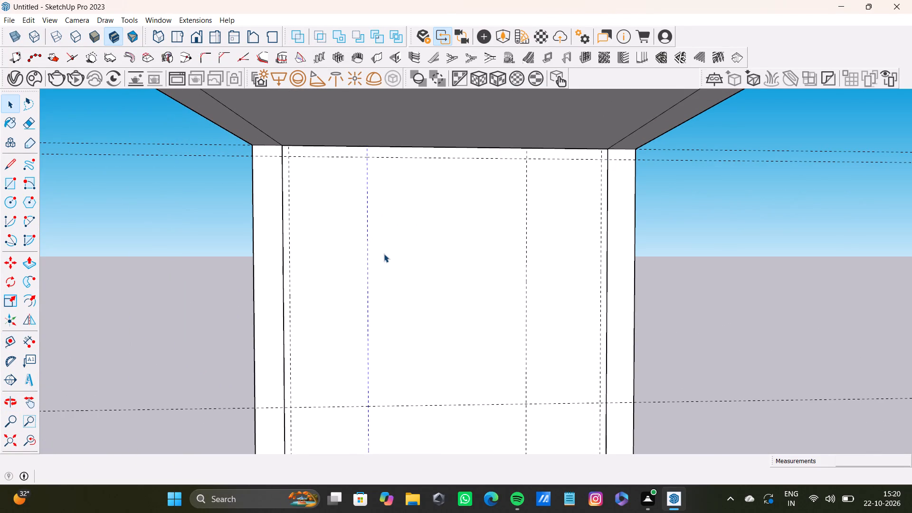
pyautogui.keyDown('shift'); pyautogui.click(527, 315); pyautogui.keyUp('shift')
pyautogui.hotkey('shift', 'Delete')
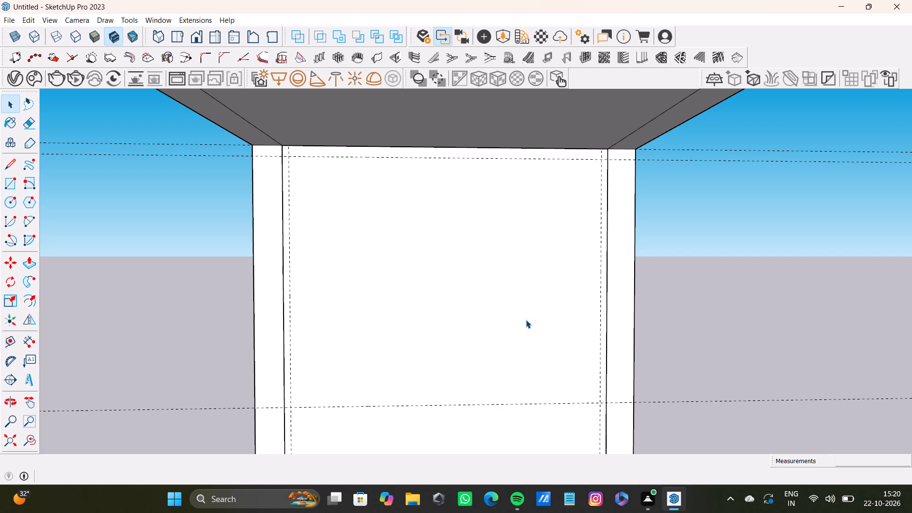
# Place two vertical guides on the wall panel, each about 1' 4" inward from the 2" guide near its side edge.
pyautogui.press('y')
pyautogui.press('t')
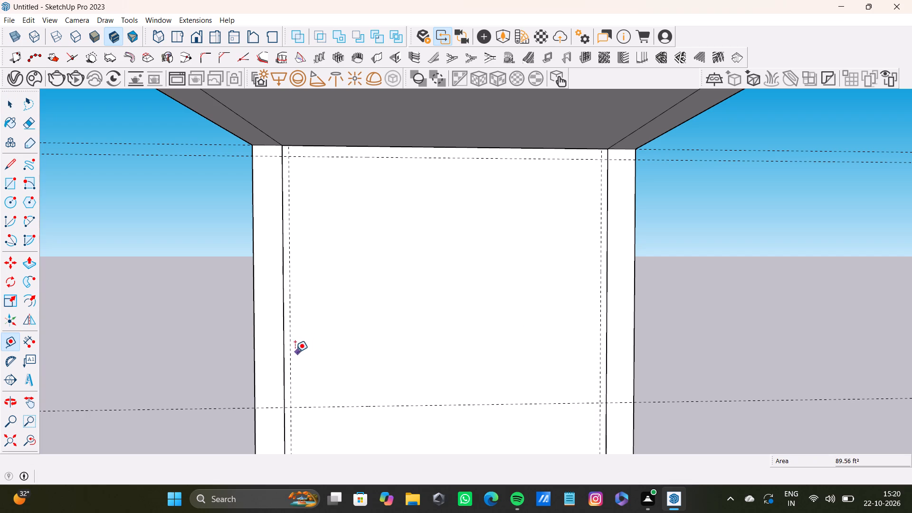
pyautogui.click(291, 353)
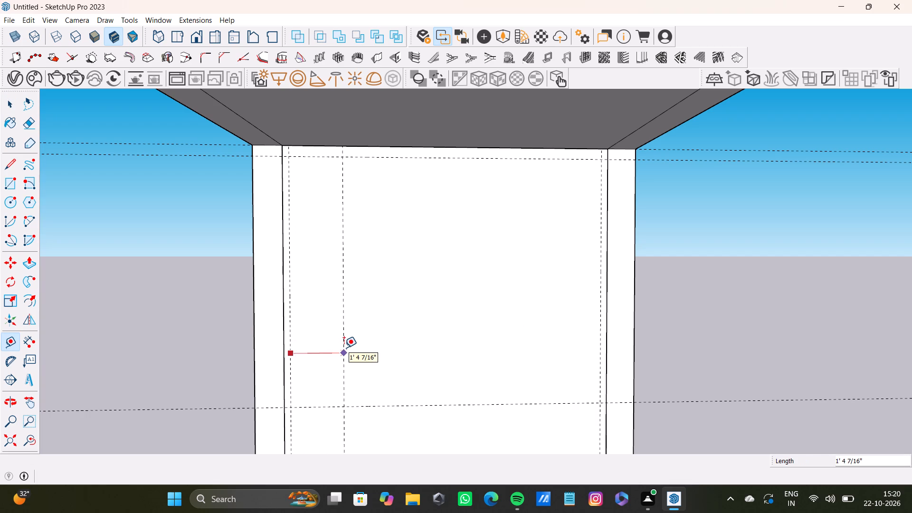
pyautogui.click(343, 348)
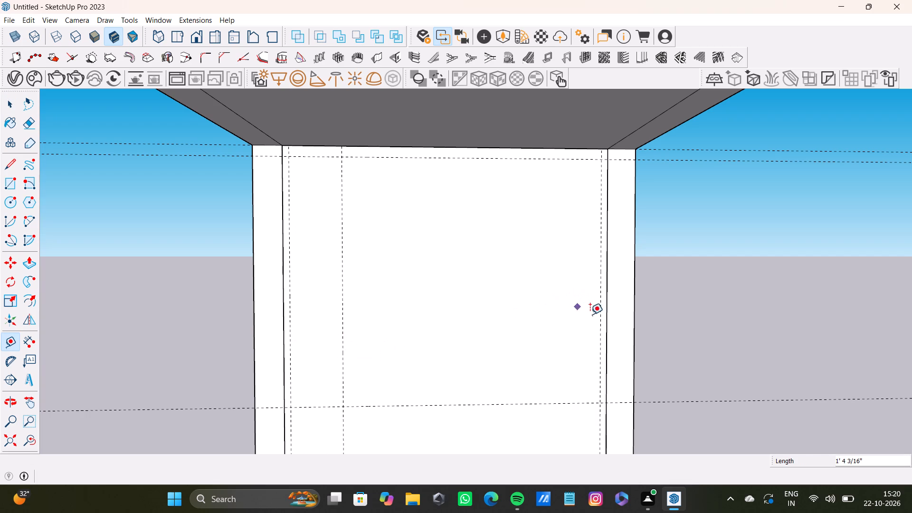
pyautogui.click(599, 319)
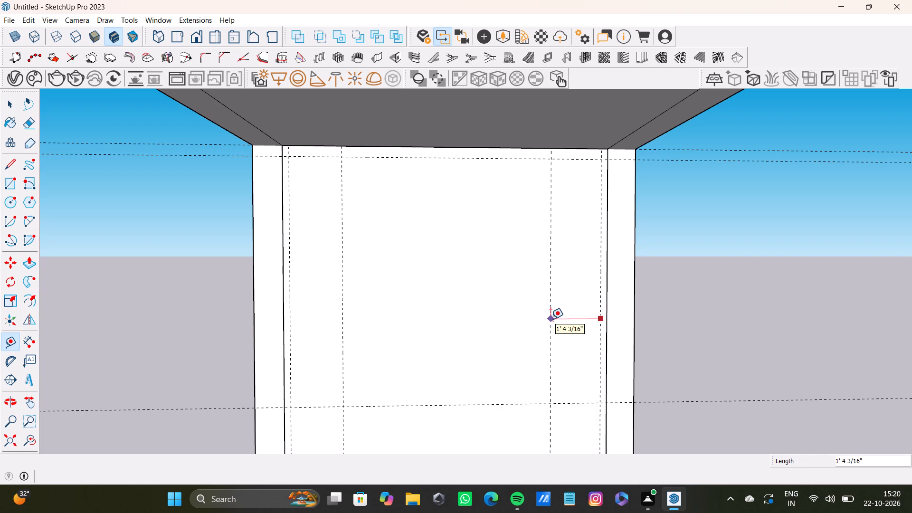
pyautogui.click(554, 320)
# Delete the lower horizontal guide crossing the wall panel.
pyautogui.scroll(-4, 394, 288)
pyautogui.moveTo(394, 288); pyautogui.dragTo(363, 255, button='middle')
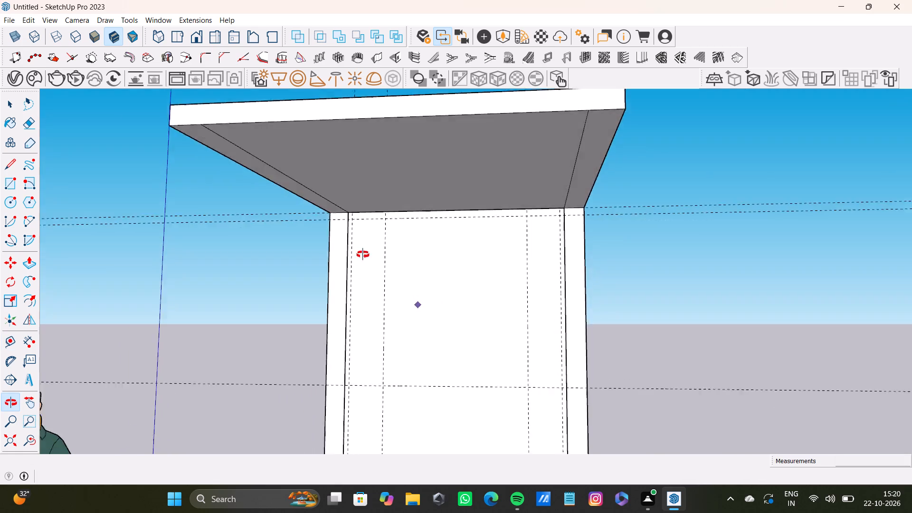
pyautogui.moveTo(363, 255); pyautogui.dragTo(386, 248, button='middle')
pyautogui.scroll(4, 285, 372)
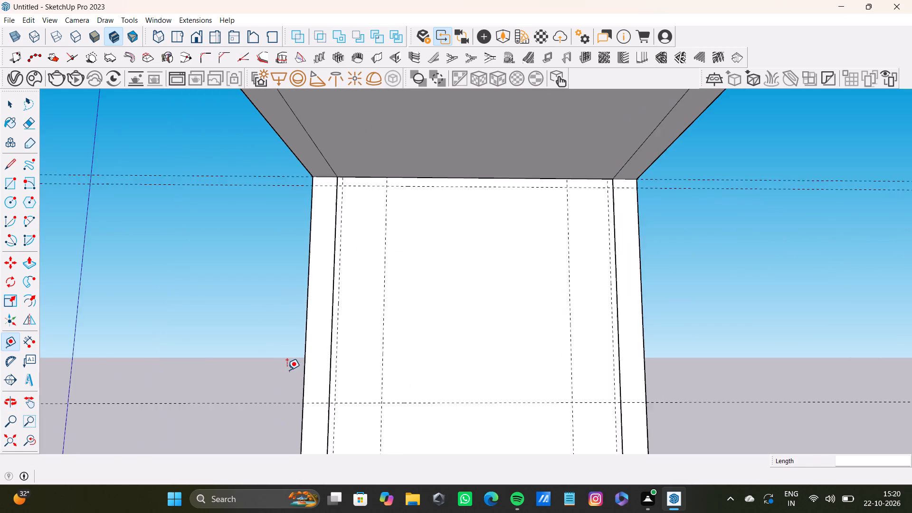
pyautogui.scroll(-6, 289, 370)
pyautogui.moveTo(290, 369); pyautogui.dragTo(304, 318, button='middle')
pyautogui.scroll(2, 332, 316)
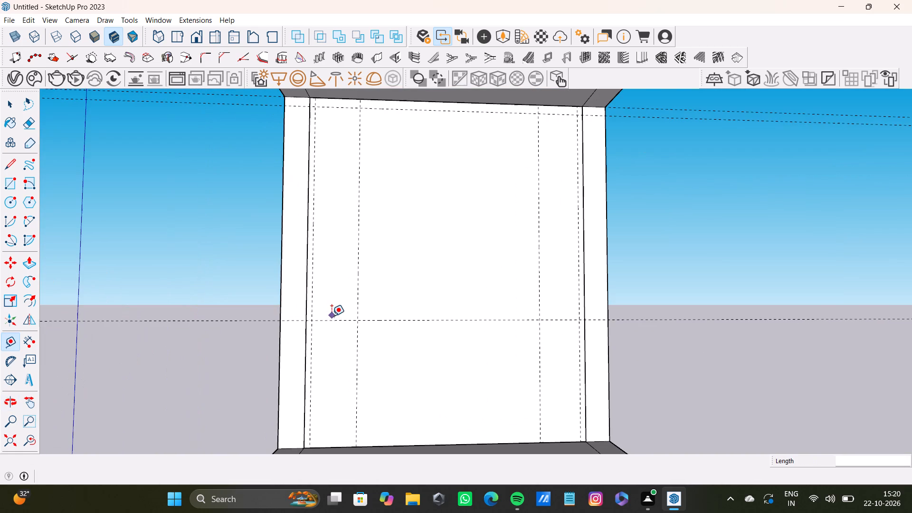
pyautogui.scroll(4, 332, 316)
pyautogui.press('space')
pyautogui.click(338, 321)
pyautogui.click(339, 320)
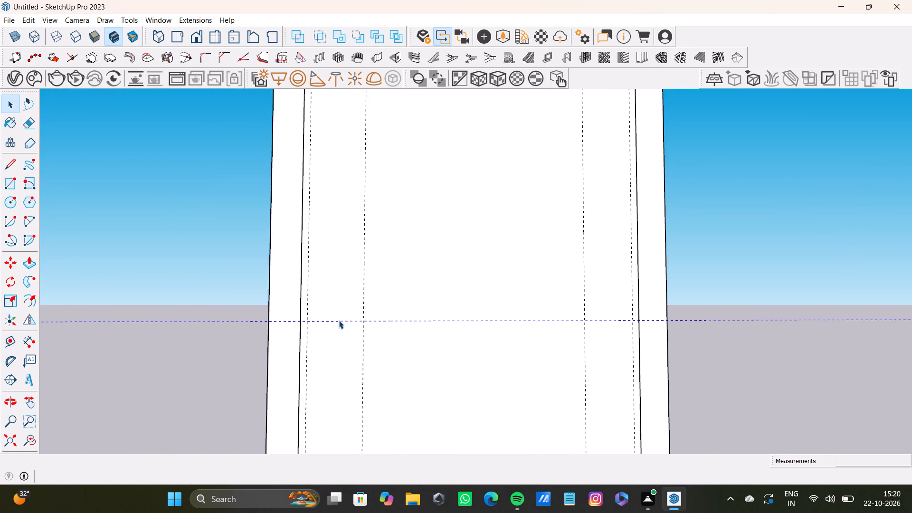
pyautogui.press('Delete')
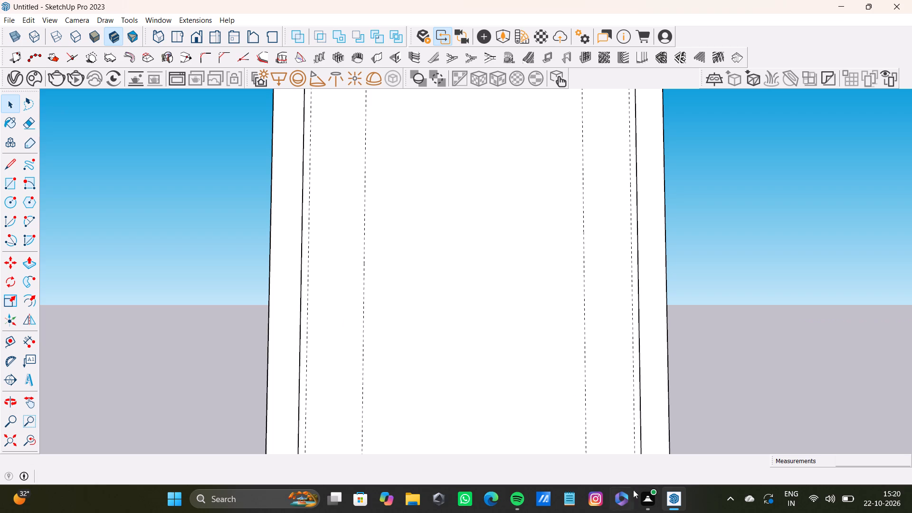
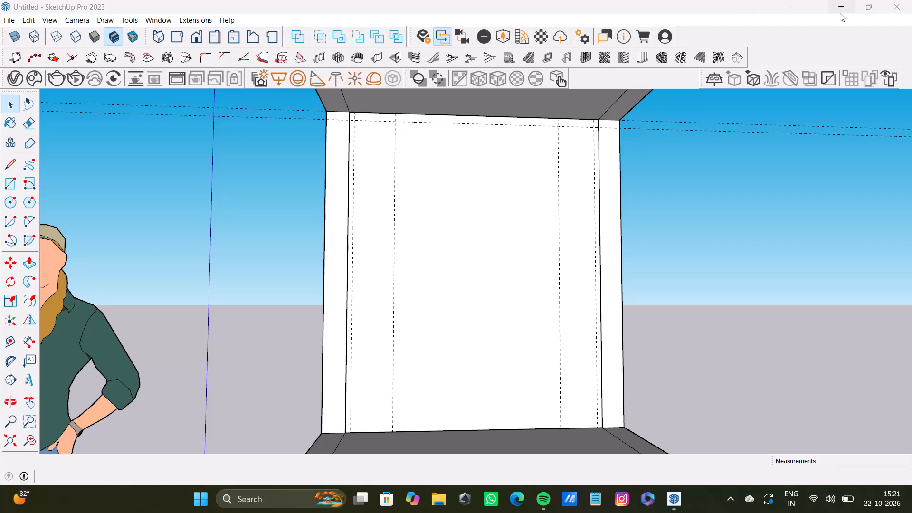
# Minimize the SketchUp window and launch the Fuji app from the desktop.
pyautogui.click(842, 9)
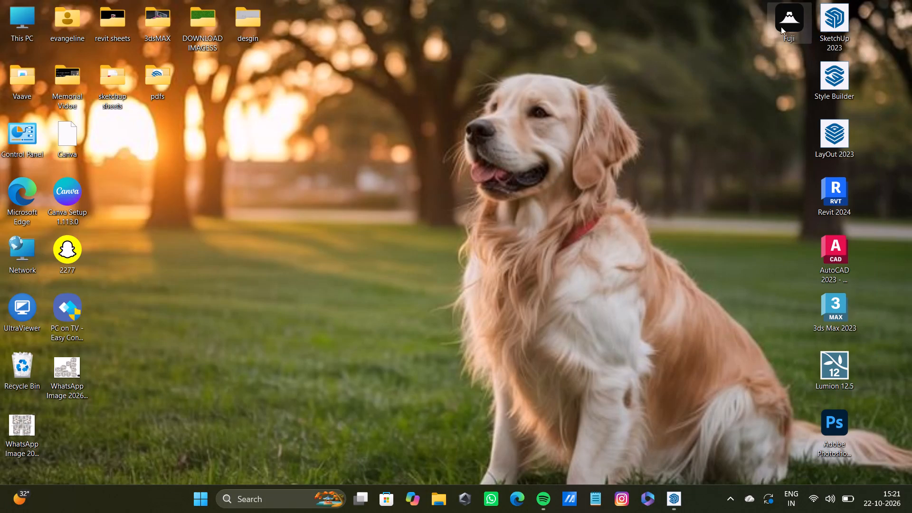
pyautogui.doubleClick(781, 22)
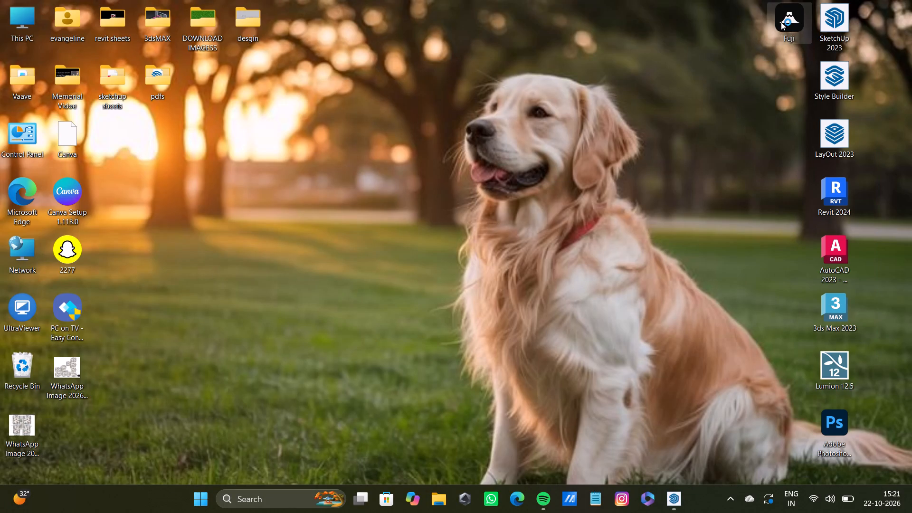
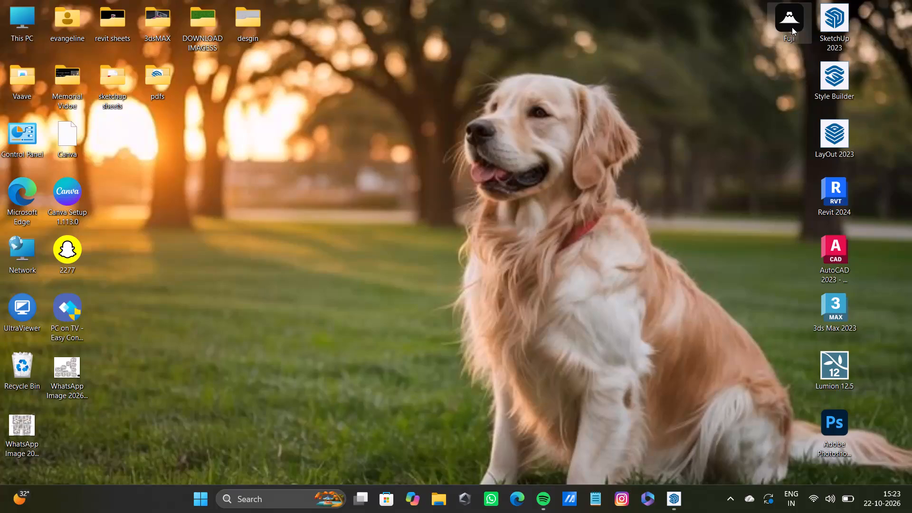
# Launch the Fuji app from the desktop again.
pyautogui.doubleClick(792, 27)
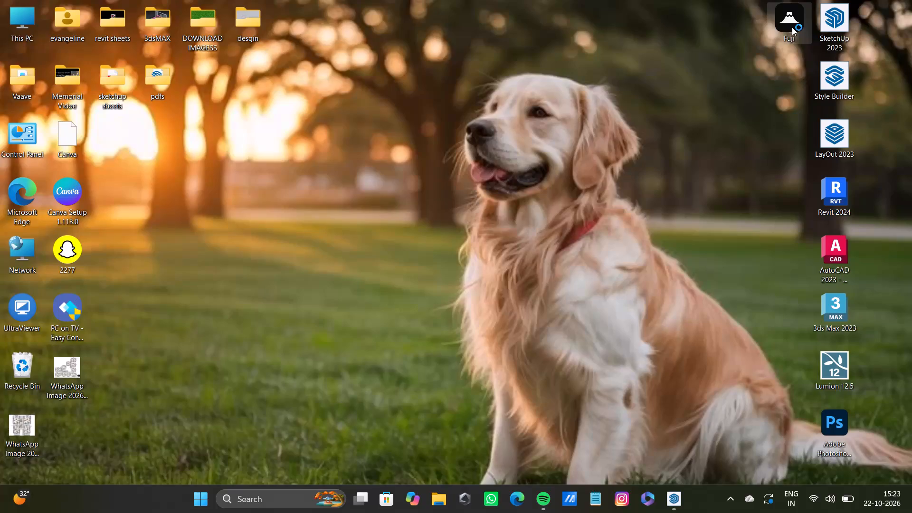
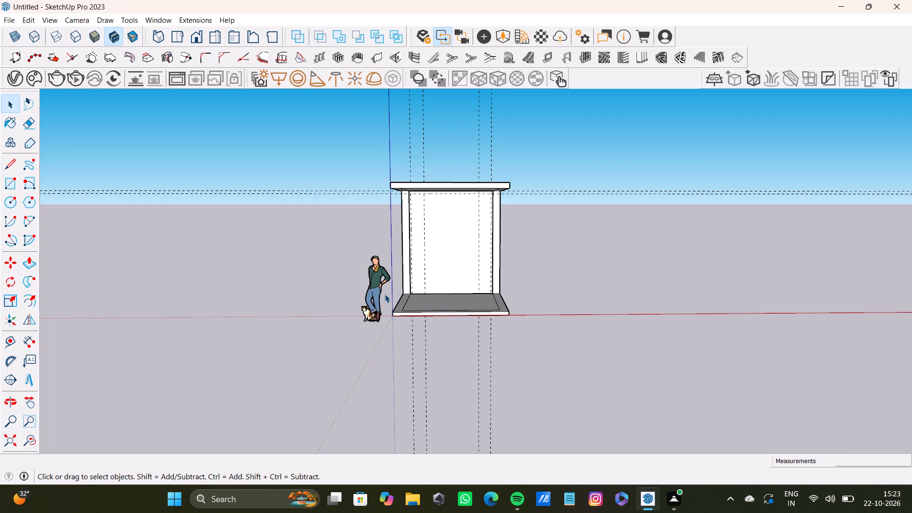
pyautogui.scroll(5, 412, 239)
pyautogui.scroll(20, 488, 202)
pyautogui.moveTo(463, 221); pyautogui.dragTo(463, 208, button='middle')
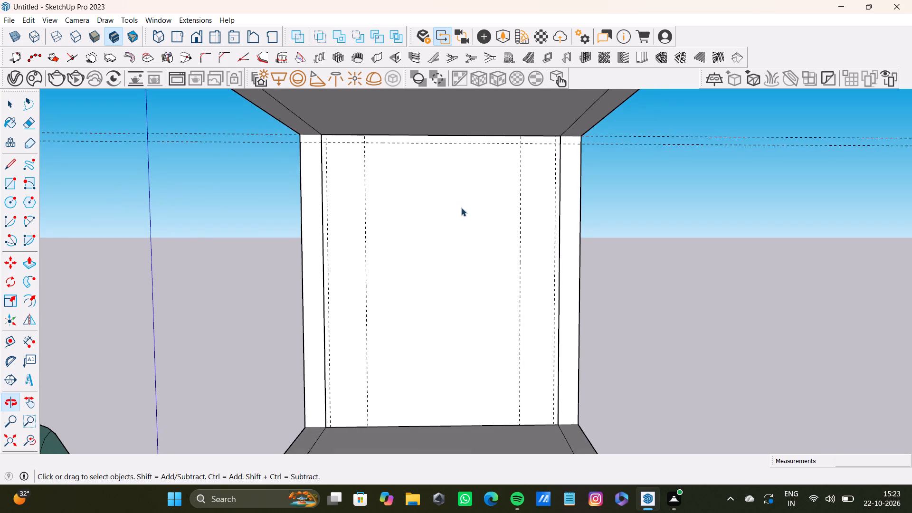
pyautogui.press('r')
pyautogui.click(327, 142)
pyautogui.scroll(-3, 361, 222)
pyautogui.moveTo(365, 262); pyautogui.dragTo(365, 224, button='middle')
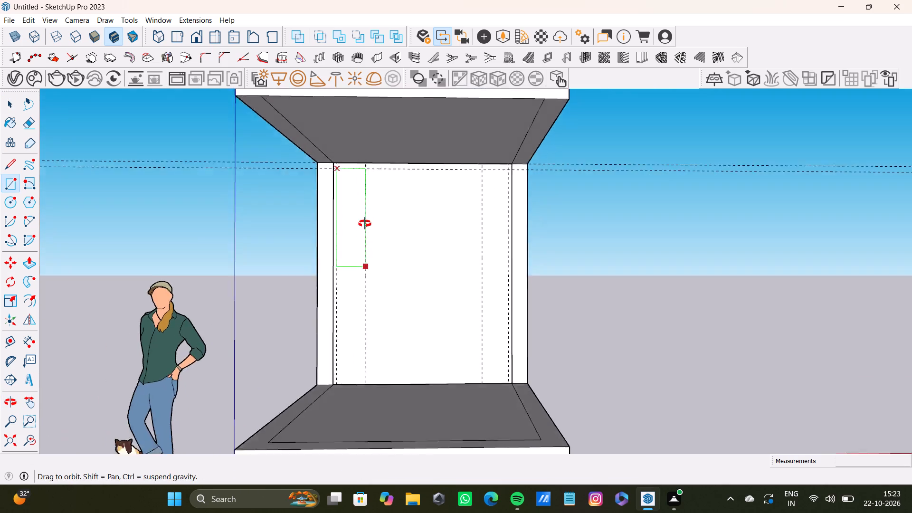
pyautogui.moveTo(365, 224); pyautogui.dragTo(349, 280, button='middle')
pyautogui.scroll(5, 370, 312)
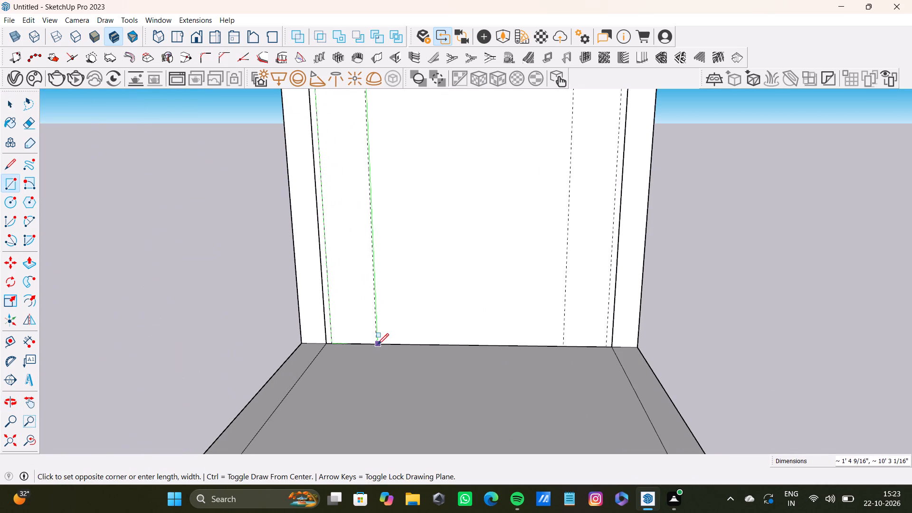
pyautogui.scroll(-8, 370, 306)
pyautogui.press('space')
# Place a horizontal guide low on the back wall, about 8' 4 5/16" below the guide near the ceiling.
pyautogui.moveTo(368, 274); pyautogui.dragTo(378, 468, button='middle')
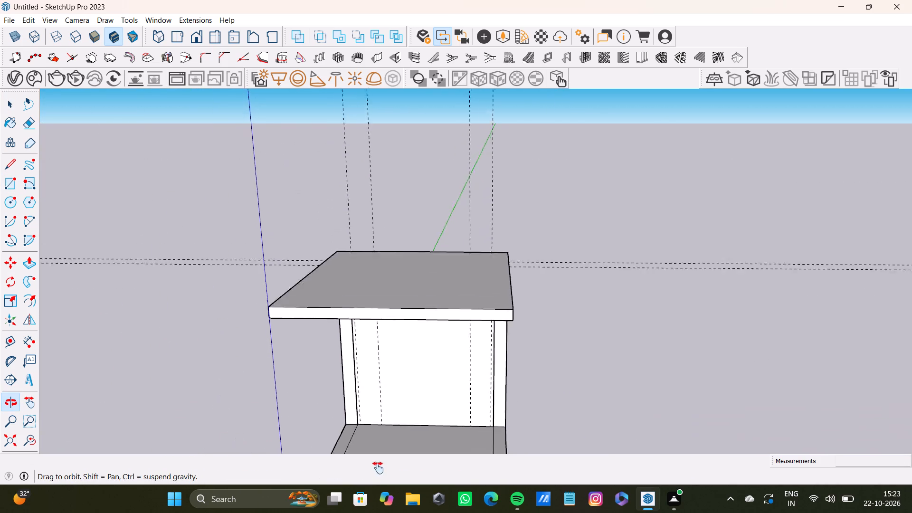
pyautogui.moveTo(378, 468); pyautogui.dragTo(404, 326, button='middle')
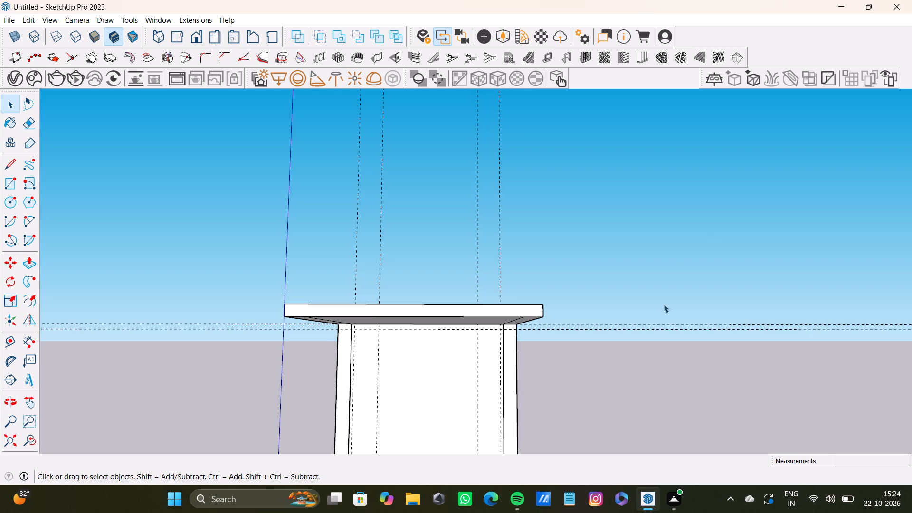
pyautogui.scroll(-3, 425, 347)
pyautogui.keyDown('shift'); pyautogui.moveTo(412, 361); pyautogui.dragTo(411, 226, button='middle'); pyautogui.keyUp('shift')
pyautogui.press('t')
pyautogui.scroll(4, 401, 237)
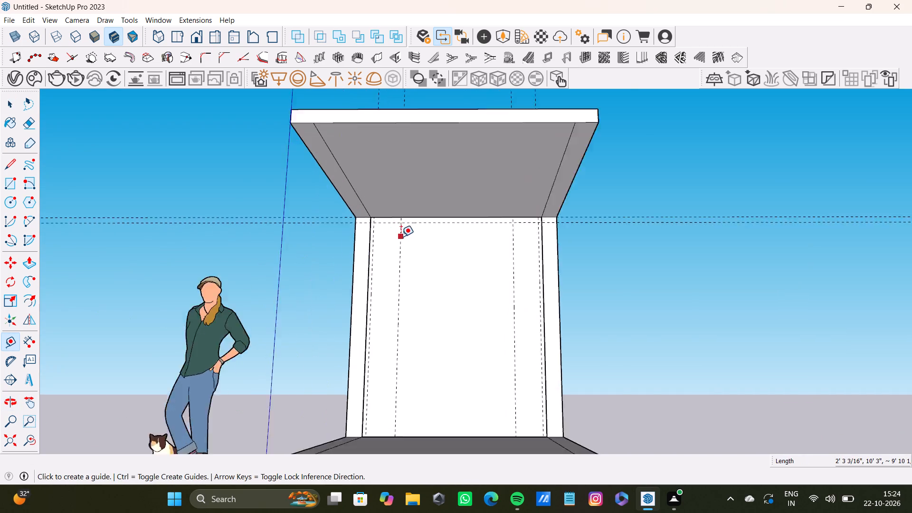
pyautogui.scroll(6, 401, 237)
pyautogui.click(381, 217)
pyautogui.scroll(-4, 412, 318)
pyautogui.keyDown('shift'); pyautogui.moveTo(410, 332); pyautogui.dragTo(418, 309, button='middle'); pyautogui.keyUp('shift')
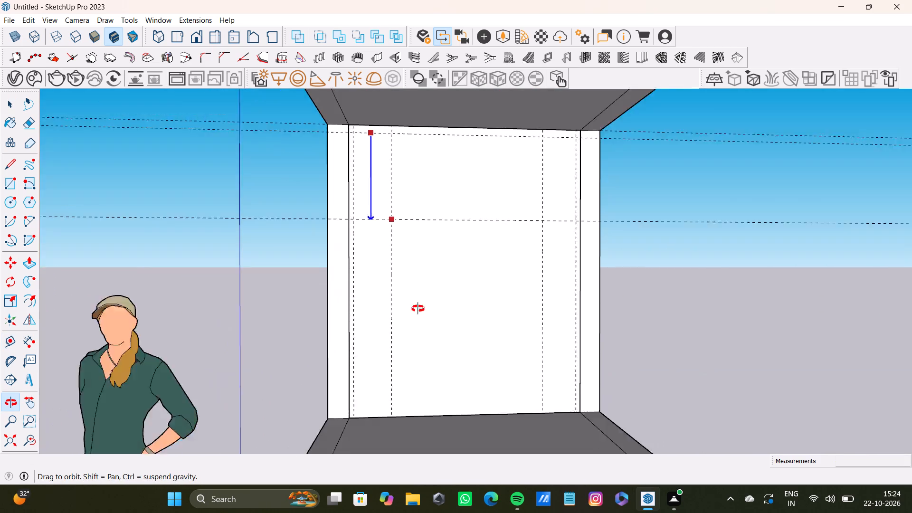
pyautogui.keyDown('shift'); pyautogui.moveTo(418, 309); pyautogui.dragTo(371, 314, button='middle'); pyautogui.keyUp('shift')
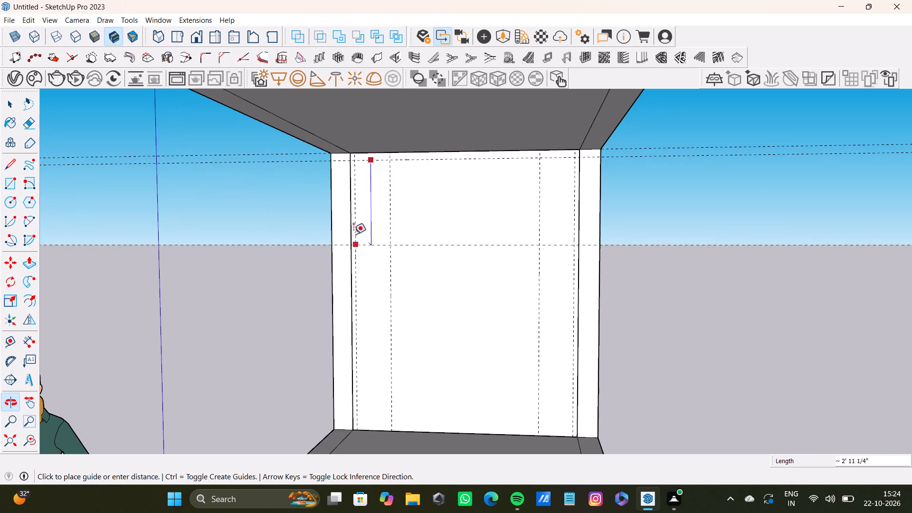
pyautogui.scroll(4, 353, 234)
pyautogui.scroll(-3, 411, 271)
pyautogui.moveTo(408, 278); pyautogui.dragTo(417, 301, button='middle')
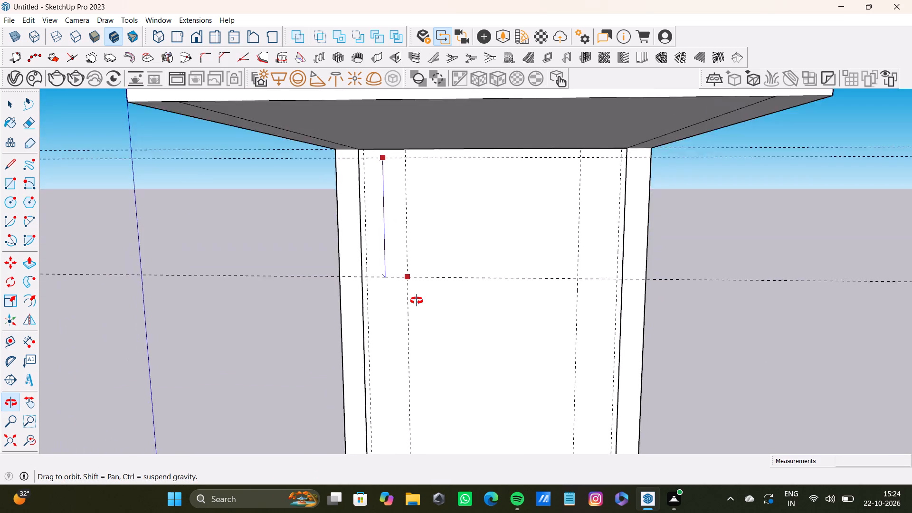
pyautogui.moveTo(417, 301); pyautogui.dragTo(412, 236, button='middle')
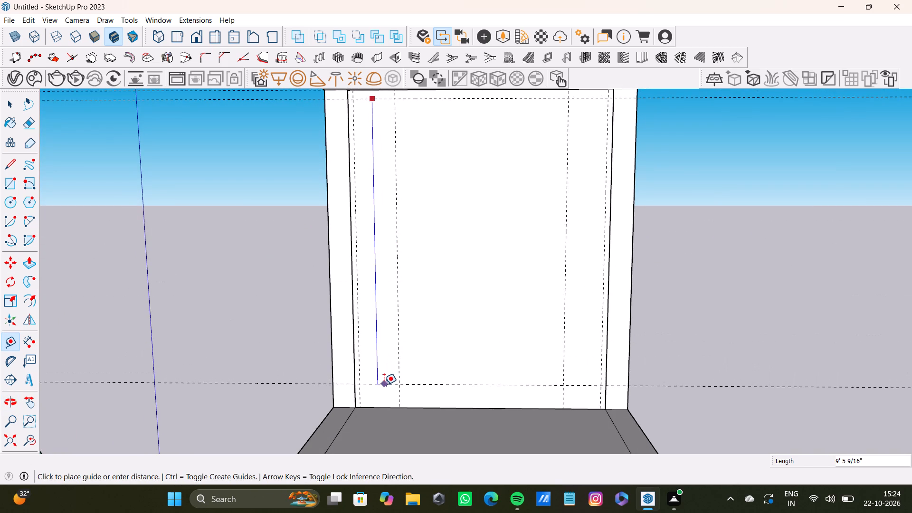
pyautogui.click(384, 353)
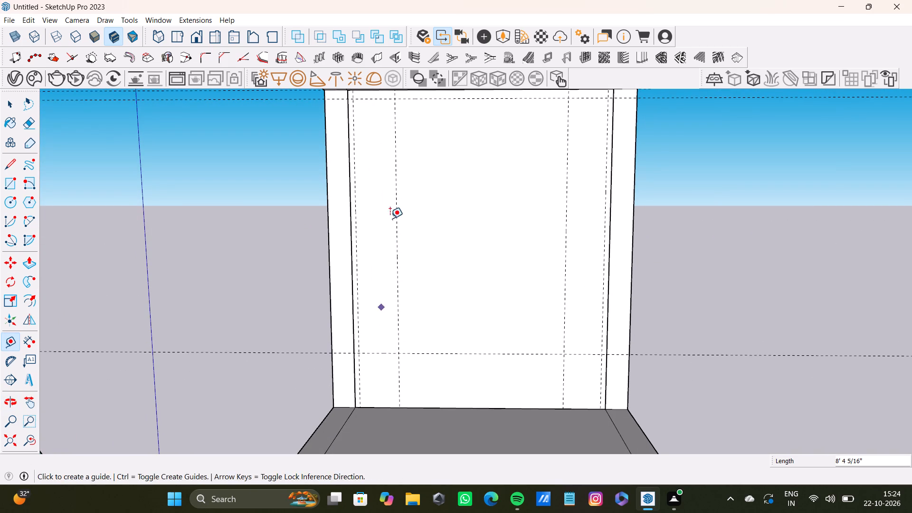
# Place another horizontal guide on the back wall, a short distance below the guide near the ceiling.
pyautogui.keyDown('shift'); pyautogui.moveTo(390, 218); pyautogui.dragTo(387, 244, button='middle'); pyautogui.keyUp('shift')
pyautogui.click(375, 185)
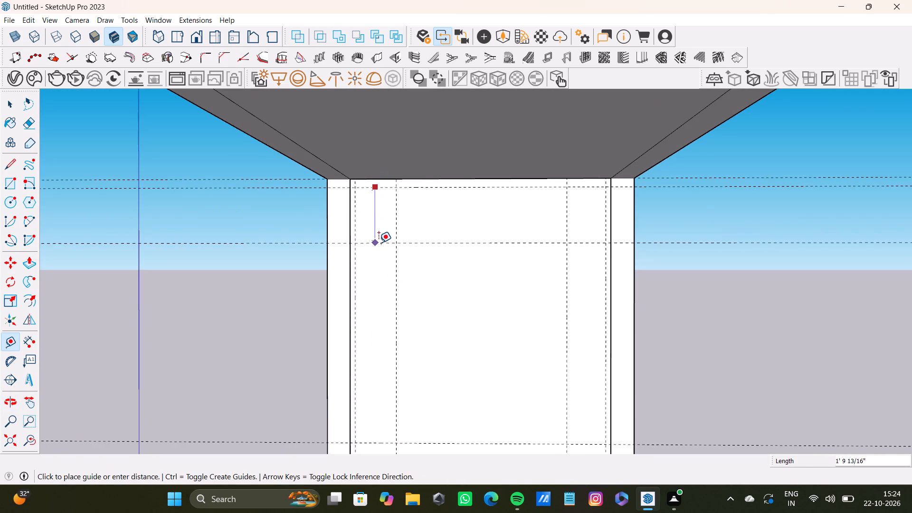
pyautogui.click(379, 229)
# Draw an upward arc on the new upper guide, spanning the two left vertical guides, 1' 4 3/16" wide with a 6" bulge.
pyautogui.scroll(-4, 378, 235)
pyautogui.keyDown('shift'); pyautogui.middleClick(378, 259); pyautogui.keyUp('shift')
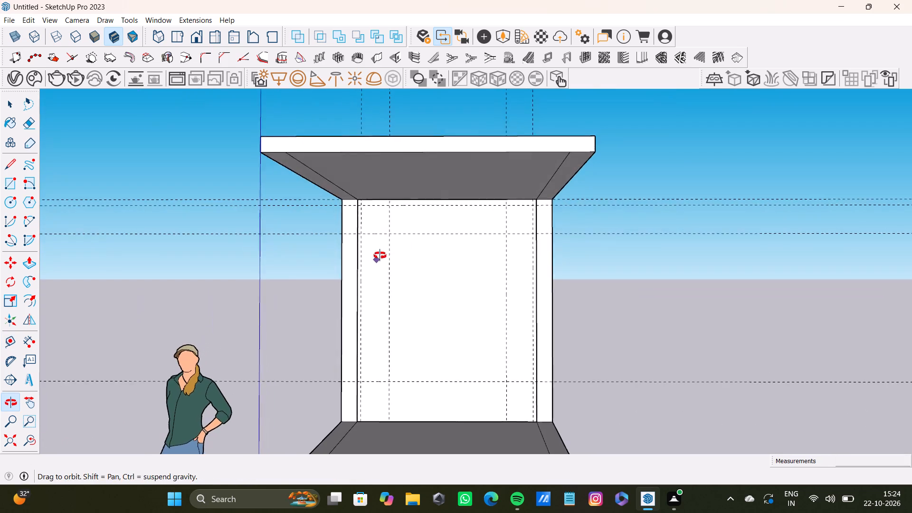
pyautogui.scroll(3, 386, 372)
pyautogui.press('a')
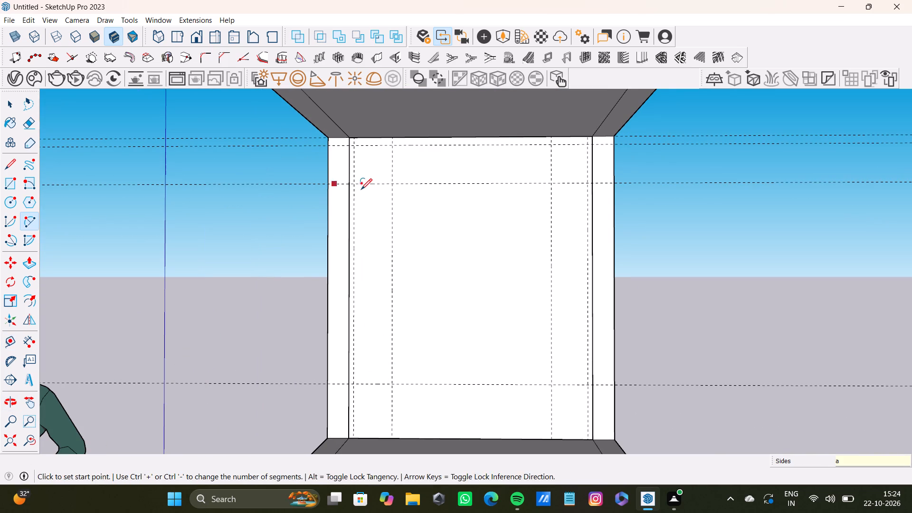
pyautogui.click(355, 184)
pyautogui.click(390, 185)
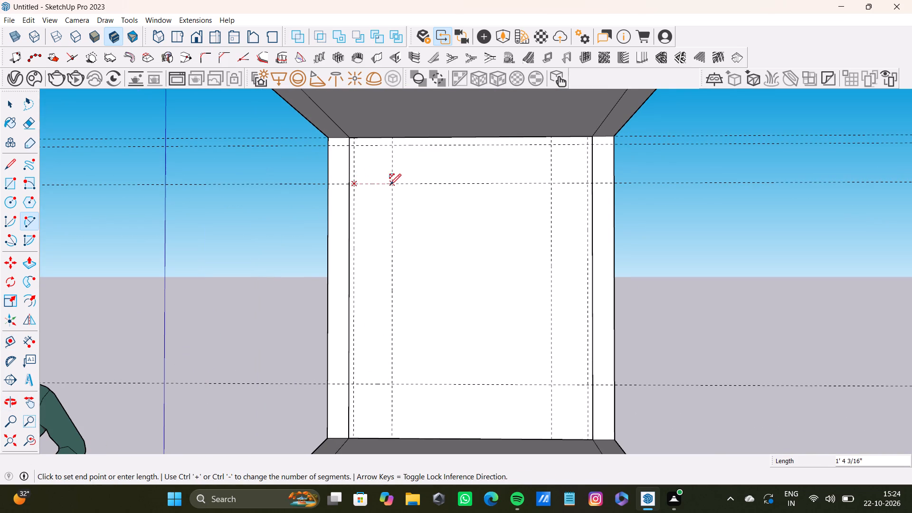
pyautogui.click(371, 170)
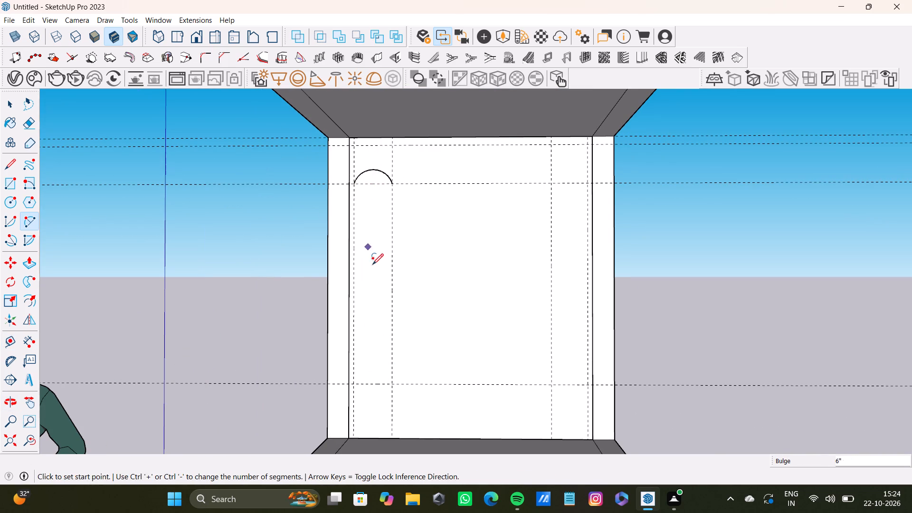
# Draw a matching downward-bulging arc on the lower horizontal guide, spanning the same two left vertical guides, 1' 4 3/16" wide.
pyautogui.keyDown('shift'); pyautogui.scroll(-2, 380, 289); pyautogui.keyUp('shift')
pyautogui.keyDown('shift'); pyautogui.moveTo(385, 316); pyautogui.dragTo(374, 224, button='middle'); pyautogui.keyUp('shift')
pyautogui.scroll(6, 355, 275)
pyautogui.click(342, 277)
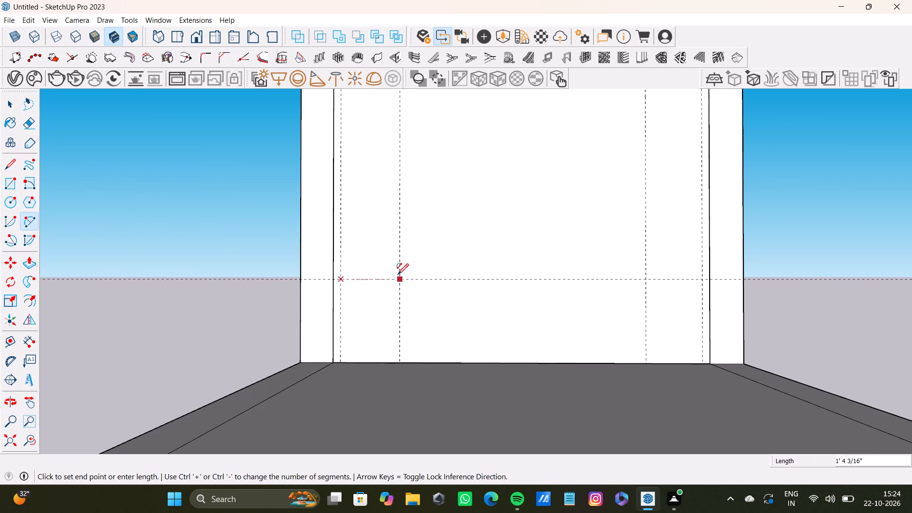
pyautogui.click(399, 275)
pyautogui.click(373, 313)
# Draw a rectangle on the back wall joining the ends of the upper arc to the ends of the lower arc.
pyautogui.scroll(-4, 374, 307)
pyautogui.moveTo(374, 303); pyautogui.dragTo(352, 351, button='middle')
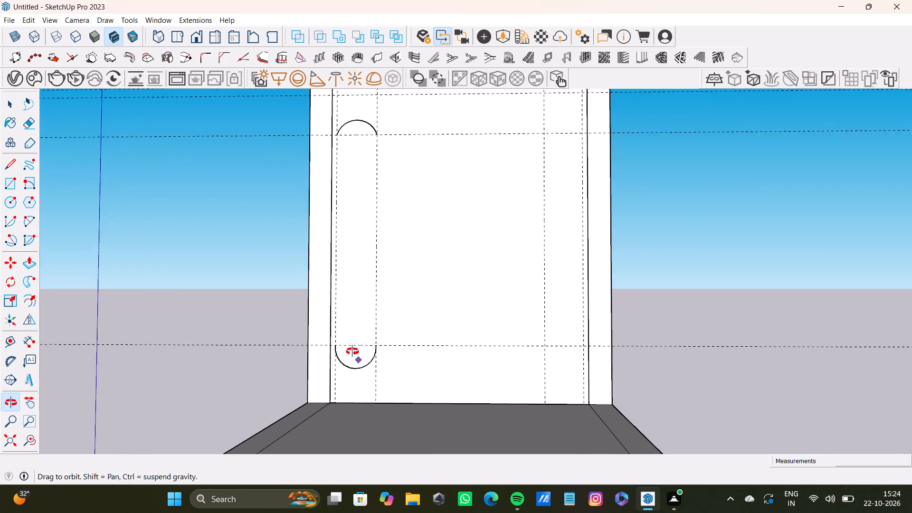
pyautogui.moveTo(352, 351); pyautogui.dragTo(373, 322, button='middle')
pyautogui.keyDown('shift'); pyautogui.scroll(-3, 360, 315); pyautogui.keyUp('shift')
pyautogui.keyDown('shift'); pyautogui.moveTo(359, 315); pyautogui.dragTo(358, 315, button='middle'); pyautogui.keyUp('shift')
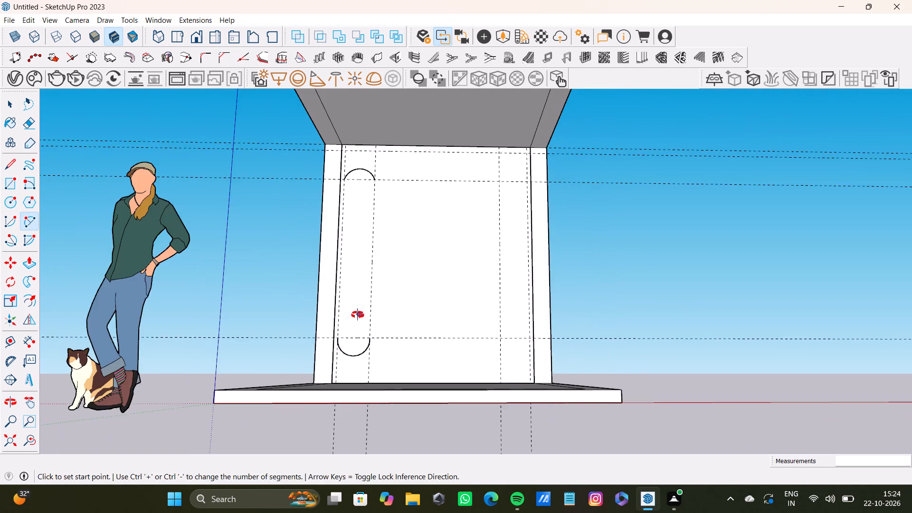
pyautogui.keyDown('shift'); pyautogui.moveTo(358, 315); pyautogui.dragTo(356, 276, button='middle'); pyautogui.keyUp('shift')
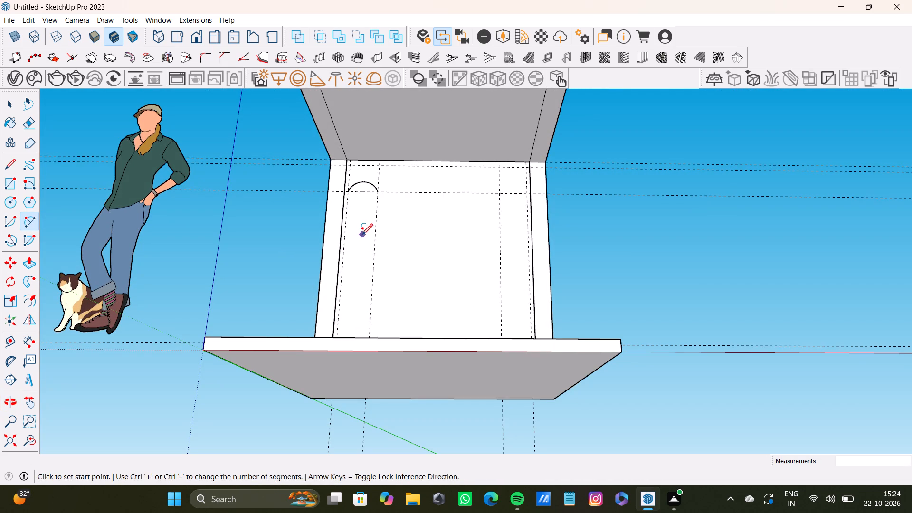
pyautogui.press('r')
pyautogui.scroll(6, 345, 196)
pyautogui.moveTo(348, 194); pyautogui.dragTo(350, 253, button='middle')
pyautogui.scroll(6, 348, 212)
pyautogui.click(345, 175)
pyautogui.scroll(-3, 401, 280)
pyautogui.keyDown('shift'); pyautogui.moveTo(416, 311); pyautogui.dragTo(363, 232, button='middle'); pyautogui.keyUp('shift')
pyautogui.keyDown('shift'); pyautogui.scroll(1, 418, 293); pyautogui.keyUp('shift')
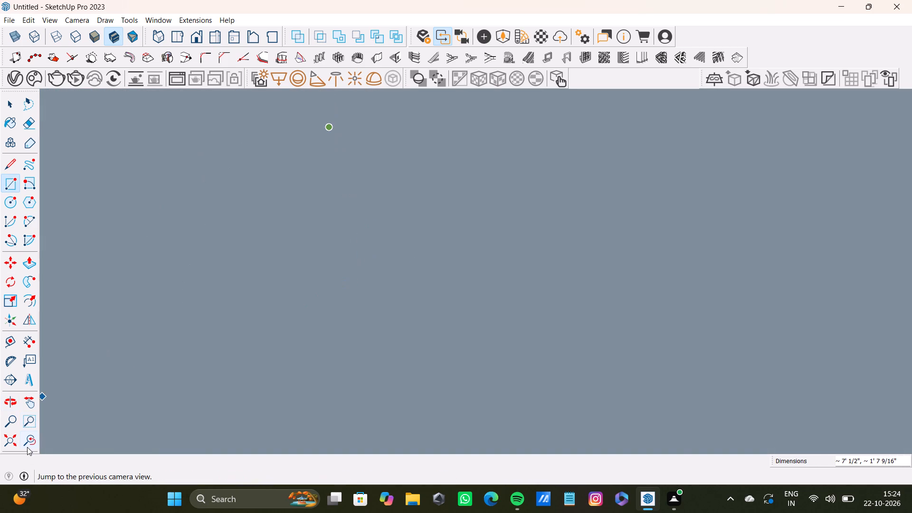
pyautogui.click(33, 445)
pyautogui.moveTo(370, 405); pyautogui.dragTo(344, 277, button='middle')
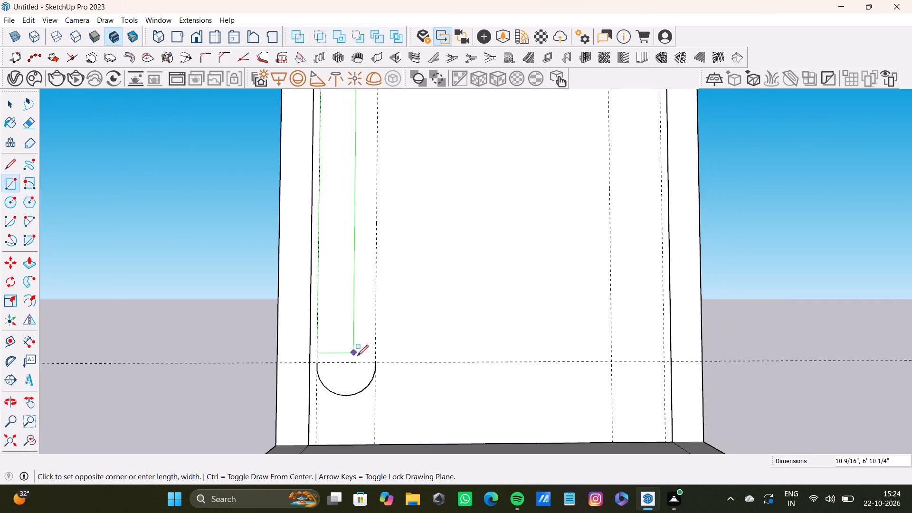
pyautogui.click(372, 362)
# Delete the rectangle's bottom and top edges where it meets the arcs, leaving one continuous rounded slot outline.
pyautogui.press('space')
pyautogui.click(352, 363)
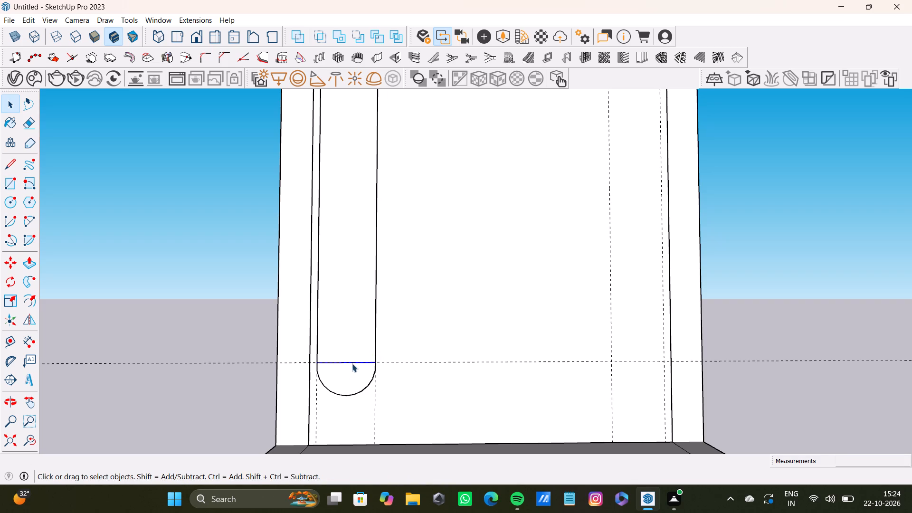
pyautogui.press('Delete')
pyautogui.scroll(-8, 501, 411)
pyautogui.keyDown('shift'); pyautogui.moveTo(416, 265); pyautogui.dragTo(408, 291, button='middle'); pyautogui.keyUp('shift')
pyautogui.scroll(14, 399, 255)
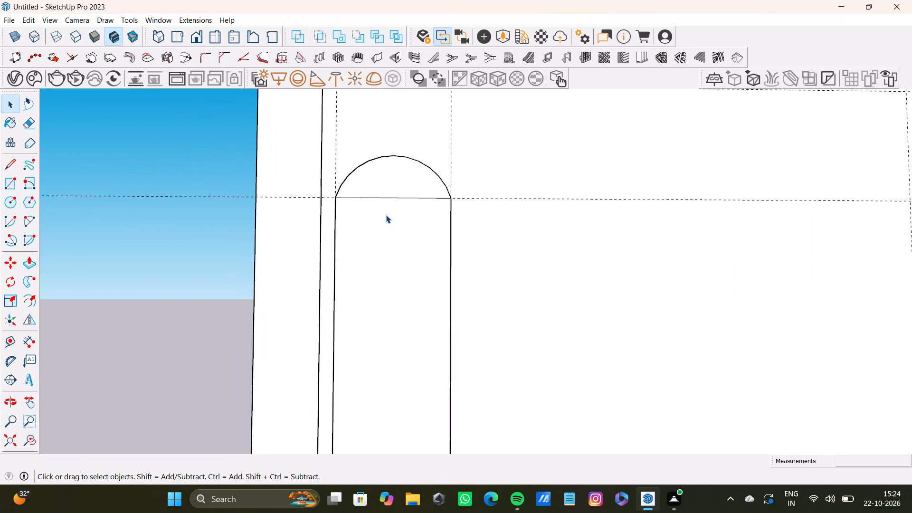
pyautogui.scroll(1, 386, 215)
pyautogui.click(398, 197)
pyautogui.press('Delete')
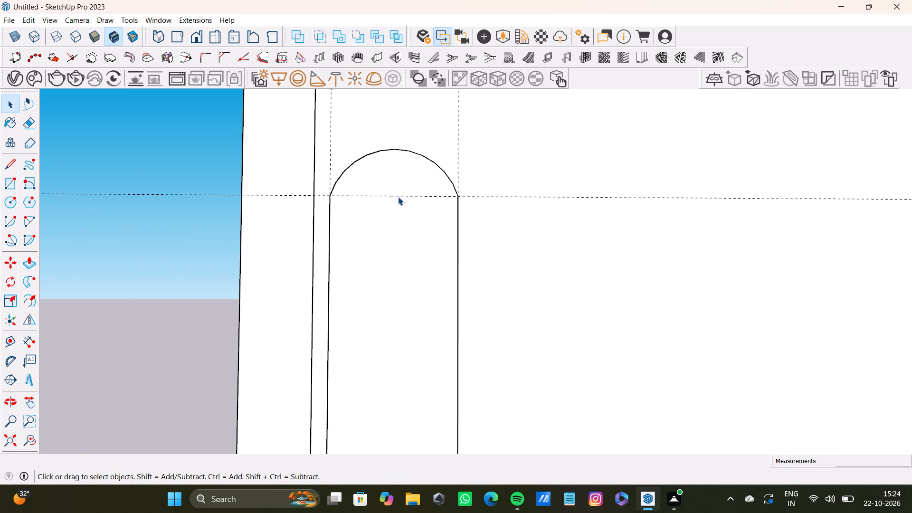
# Draw an upward arc with a 7" bulge on the upper slot guide, between the two right vertical guides of the wall.
pyautogui.scroll(-15, 545, 265)
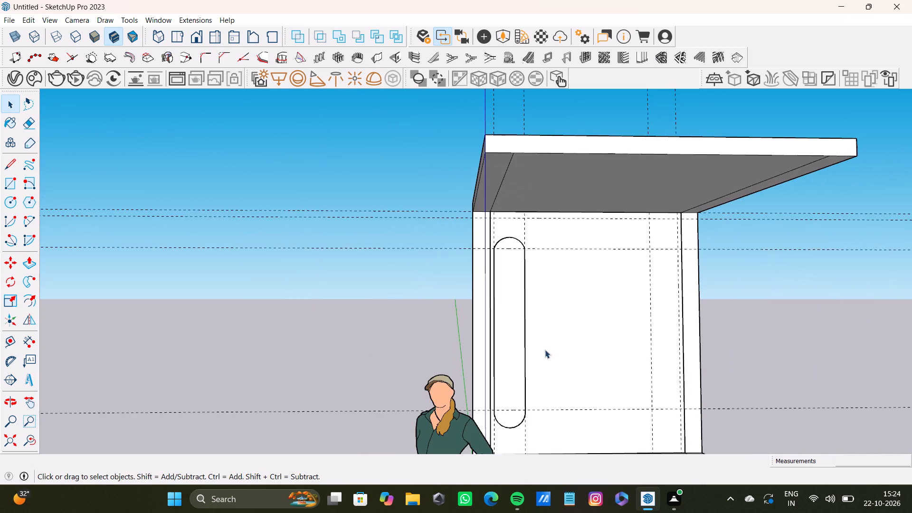
pyautogui.moveTo(542, 360); pyautogui.dragTo(395, 286, button='middle')
pyautogui.scroll(3, 496, 268)
pyautogui.moveTo(494, 261); pyautogui.dragTo(482, 250, button='middle')
pyautogui.scroll(1, 482, 261)
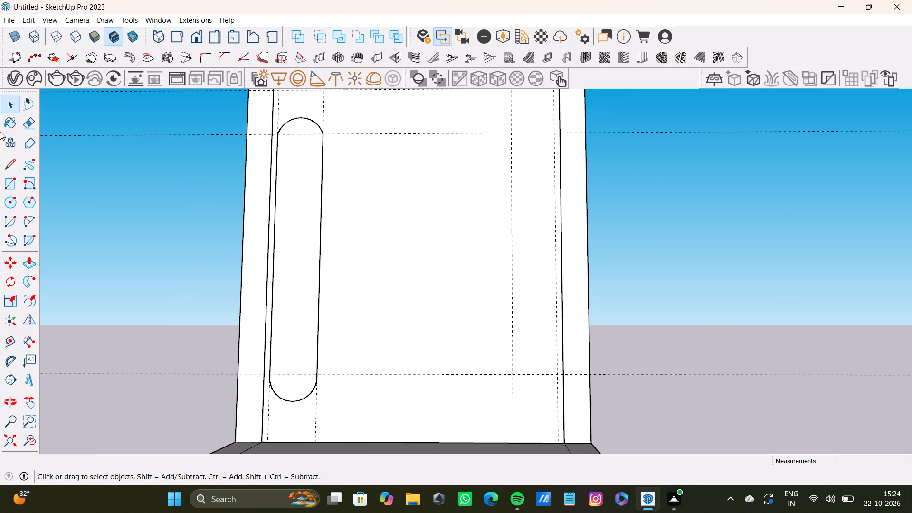
pyautogui.click(34, 219)
pyautogui.scroll(5, 530, 147)
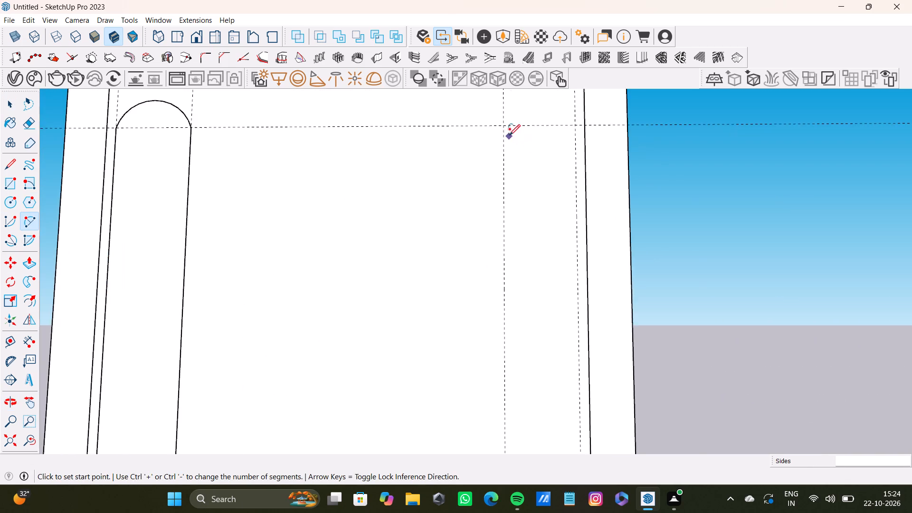
pyautogui.keyDown('shift'); pyautogui.moveTo(509, 135); pyautogui.dragTo(494, 187, button='middle'); pyautogui.keyUp('shift')
pyautogui.click(492, 185)
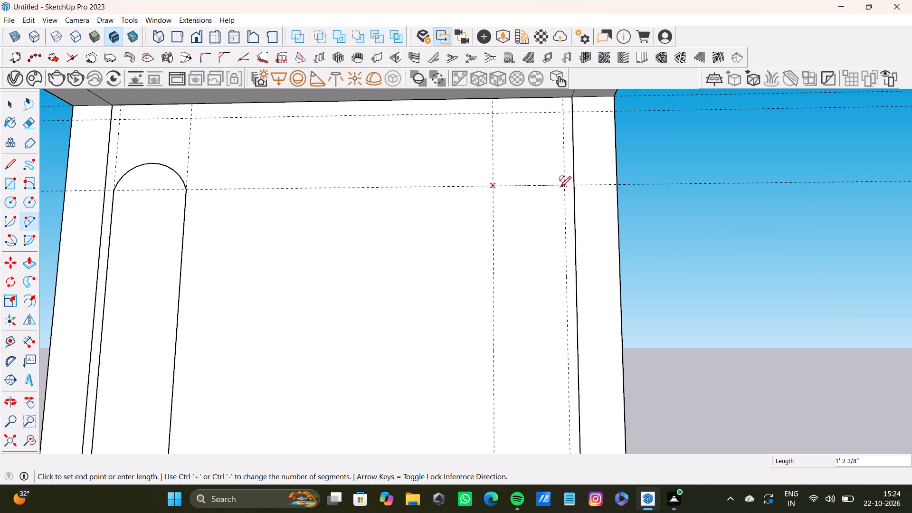
pyautogui.click(559, 186)
pyautogui.click(529, 153)
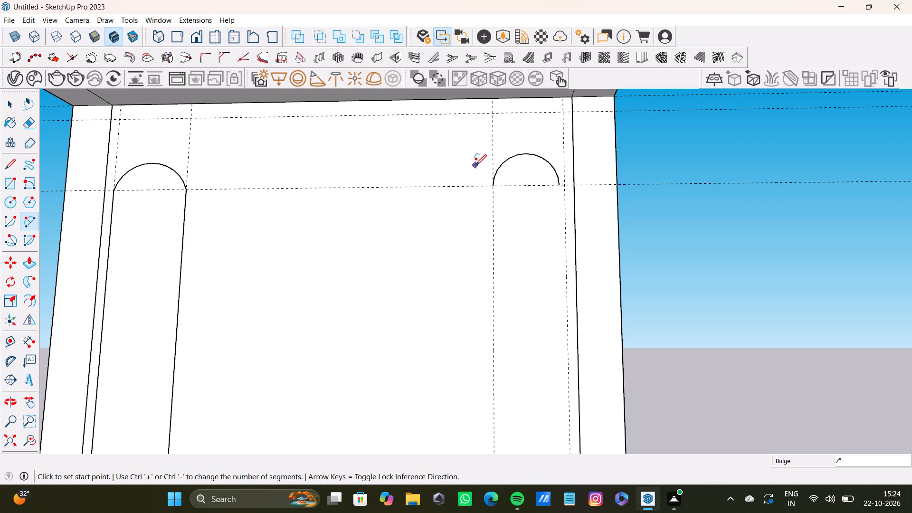
# Place a horizontal guide level with the right arc's top, about 9 7/16" below the guide near the ceiling.
pyautogui.press('t')
pyautogui.click(426, 109)
pyautogui.press('space')
pyautogui.press('t')
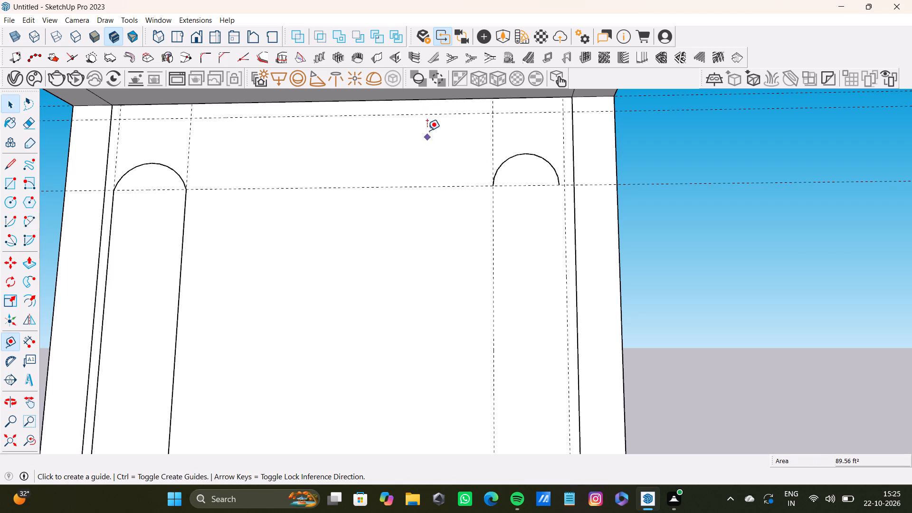
pyautogui.click(446, 114)
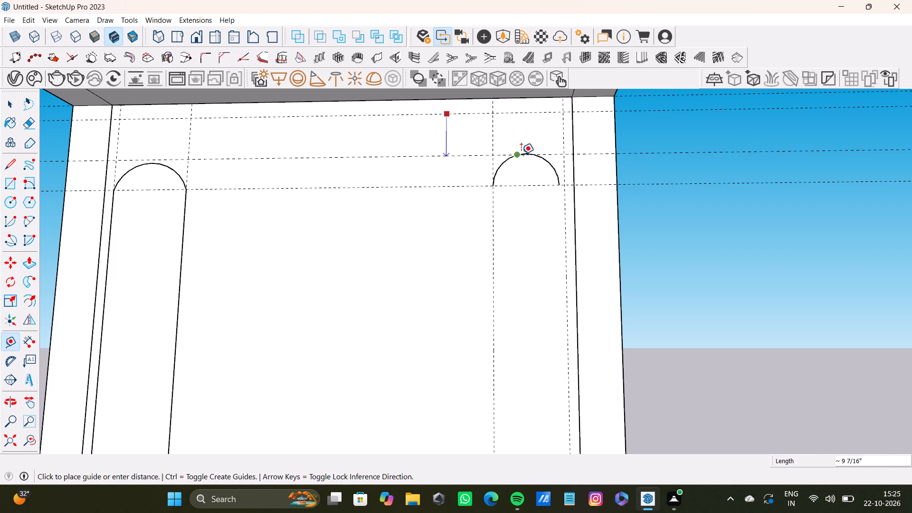
pyautogui.click(522, 156)
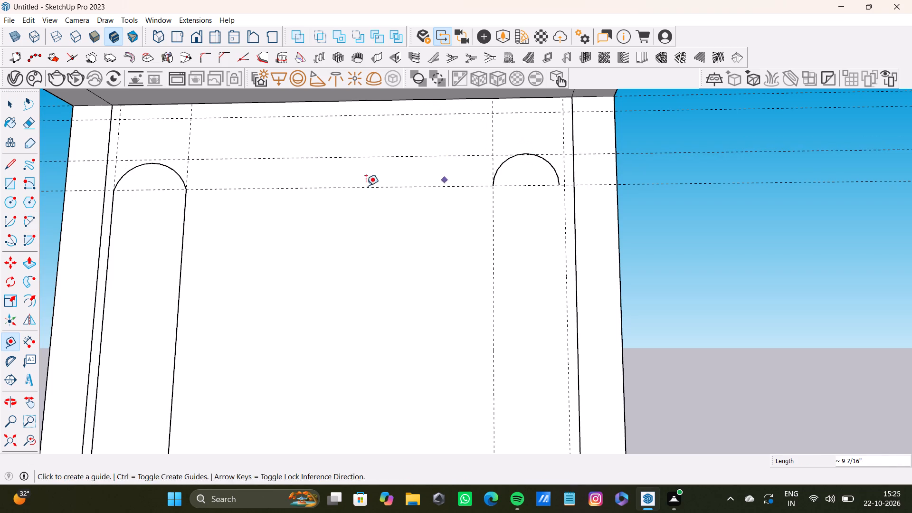
# Replace the left slot's top arc with one between its two side edges, its bulge reaching the new horizontal guide, about 6 3/4".
pyautogui.press('space')
pyautogui.click(176, 172)
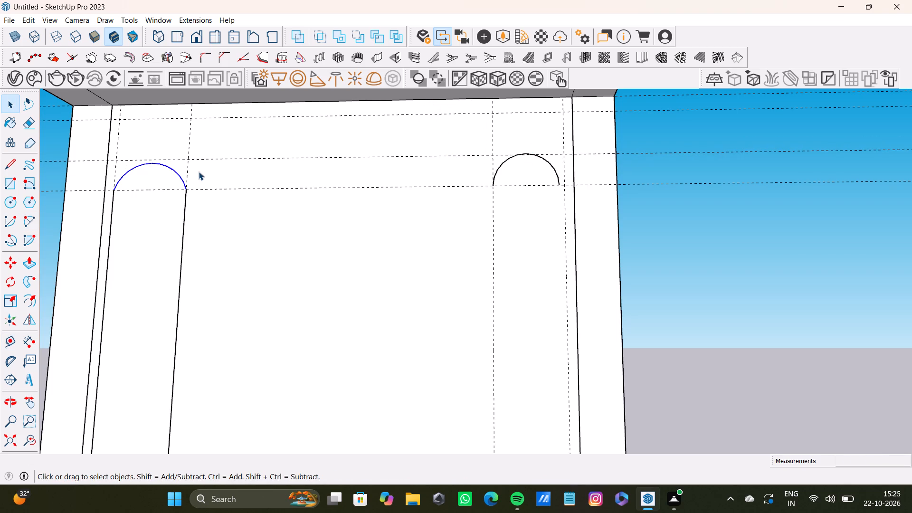
pyautogui.press('Delete')
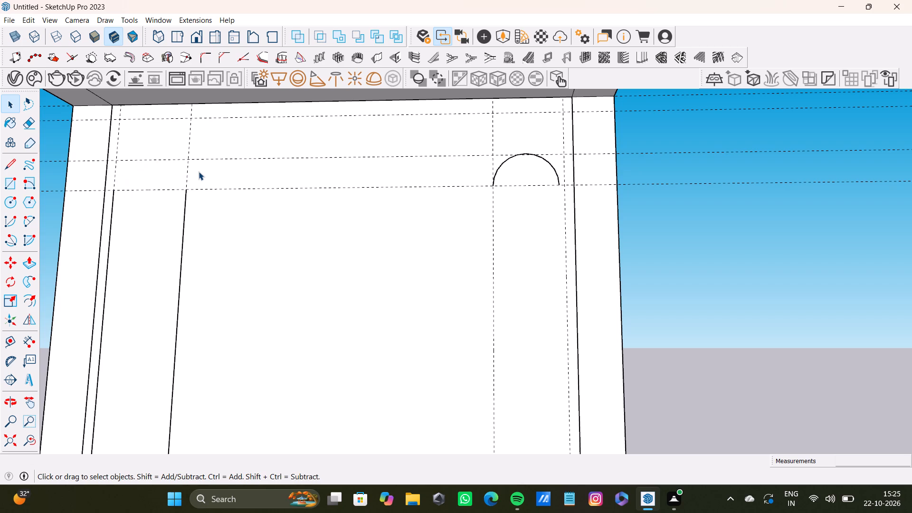
pyautogui.press('a')
pyautogui.click(114, 190)
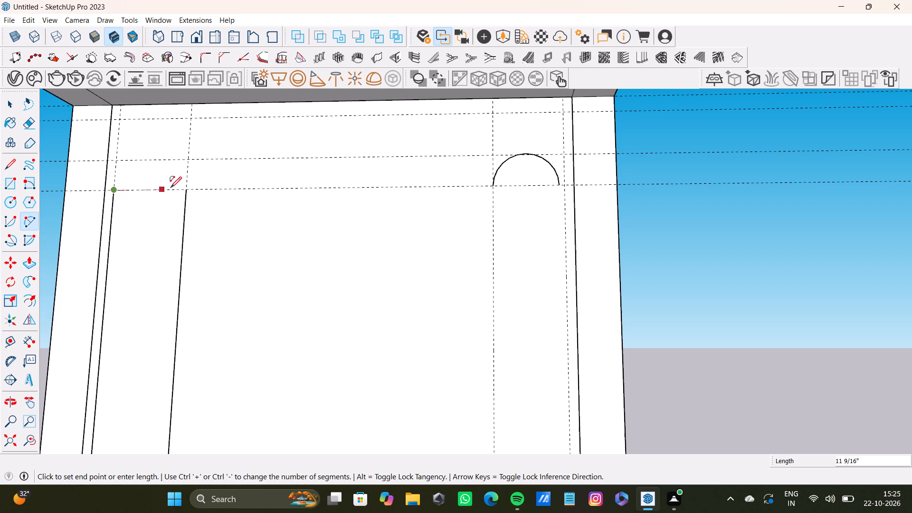
pyautogui.click(187, 185)
pyautogui.click(161, 160)
pyautogui.press('space')
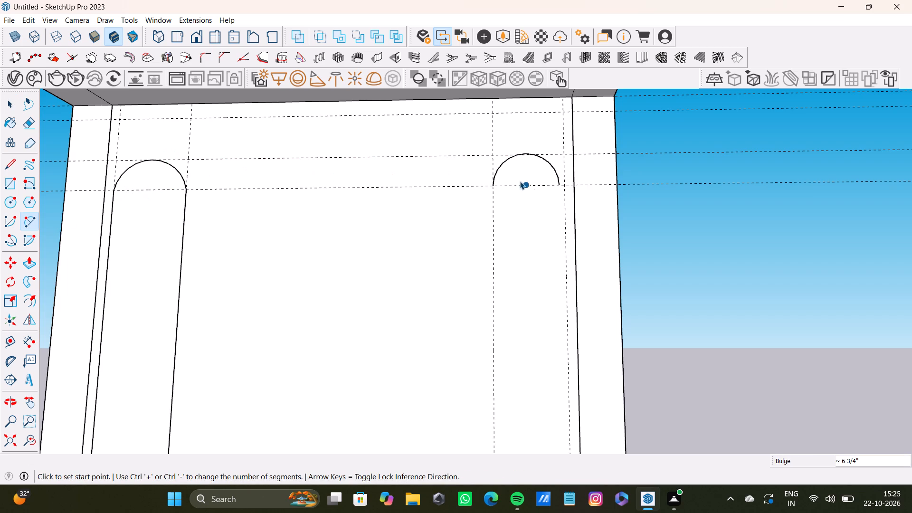
# Replace the right top arc with one spanning its two vertical guides fully, with a bulge of about 6 3/4" reaching the upper guide.
pyautogui.click(554, 170)
pyautogui.press('Pause')
pyautogui.press('Delete')
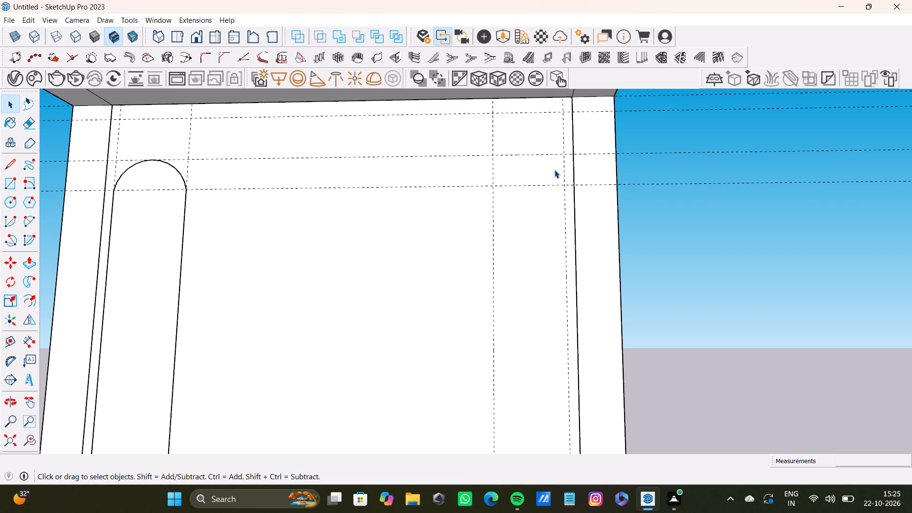
pyautogui.press('a')
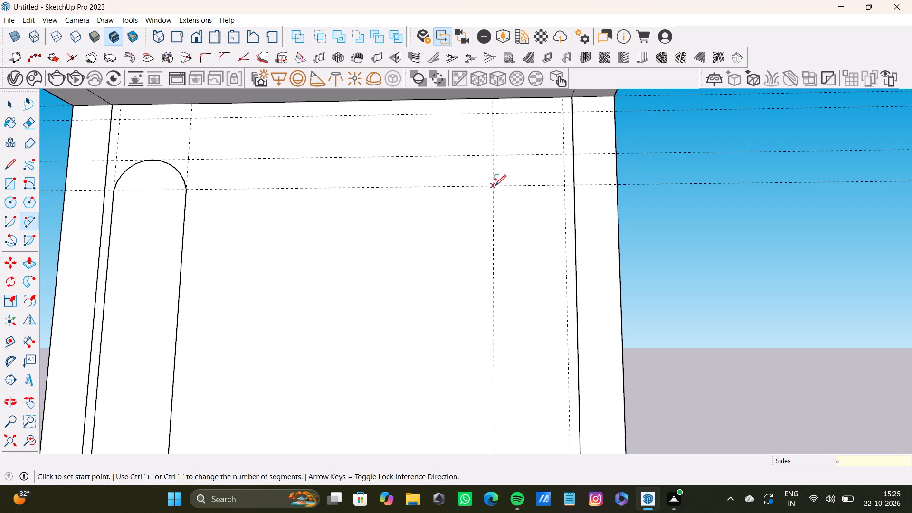
pyautogui.click(495, 186)
pyautogui.click(566, 186)
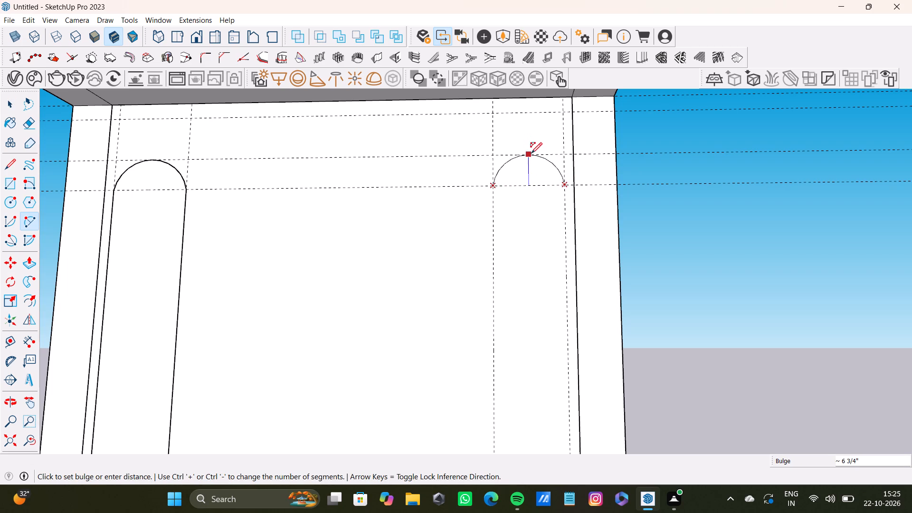
pyautogui.click(531, 153)
# Place a horizontal guide level with the lowest point of the left slot's bottom arc.
pyautogui.scroll(-7, 448, 225)
pyautogui.keyDown('shift'); pyautogui.moveTo(449, 258); pyautogui.dragTo(433, 124, button='middle'); pyautogui.keyUp('shift')
pyautogui.scroll(-2, 434, 255)
pyautogui.keyDown('shift'); pyautogui.moveTo(434, 271); pyautogui.dragTo(445, 310, button='middle'); pyautogui.keyUp('shift')
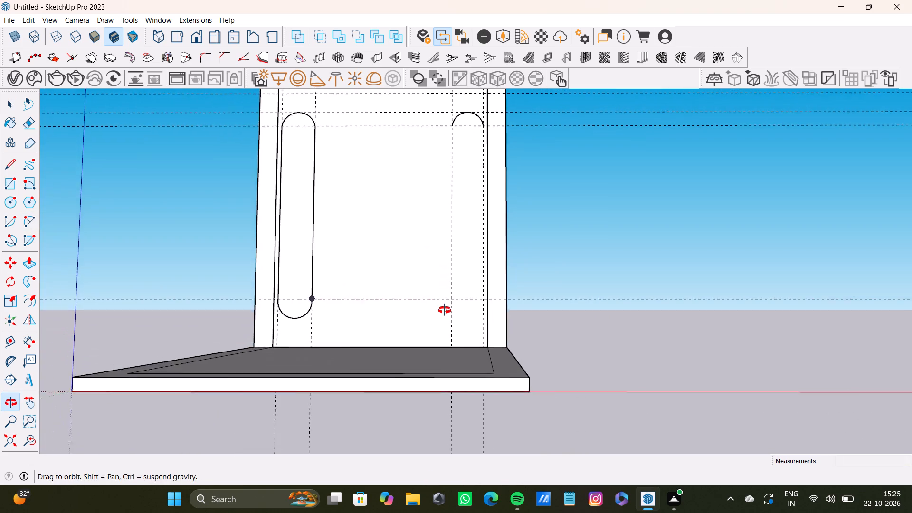
pyautogui.keyDown('shift'); pyautogui.moveTo(445, 310); pyautogui.dragTo(445, 312, button='middle'); pyautogui.keyUp('shift')
pyautogui.press('t')
pyautogui.scroll(10, 278, 323)
pyautogui.click(305, 294)
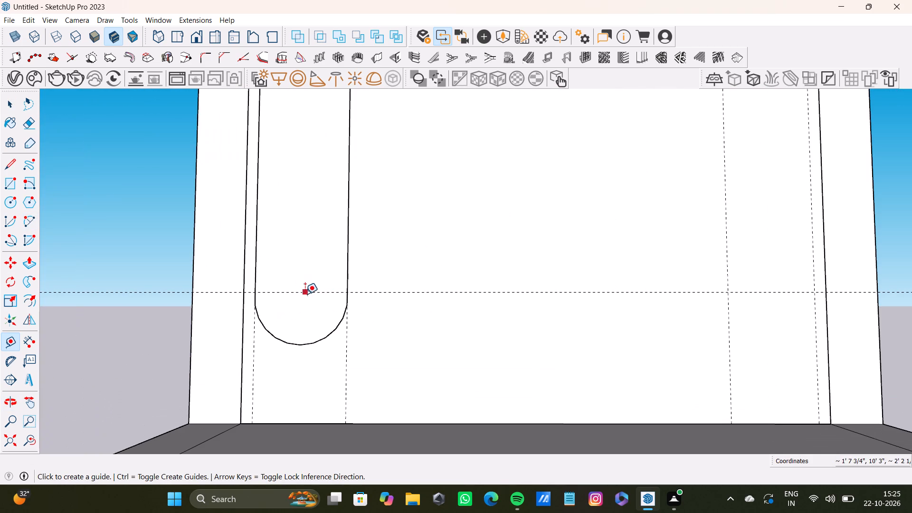
pyautogui.click(303, 343)
# Draw a downward arc between the right slot's vertical guides from the lower guide, with a 9 3/16" bulge reaching the new guide.
pyautogui.scroll(-5, 305, 337)
pyautogui.keyDown('shift'); pyautogui.moveTo(320, 332); pyautogui.dragTo(234, 305, button='middle'); pyautogui.keyUp('shift')
pyautogui.press('a')
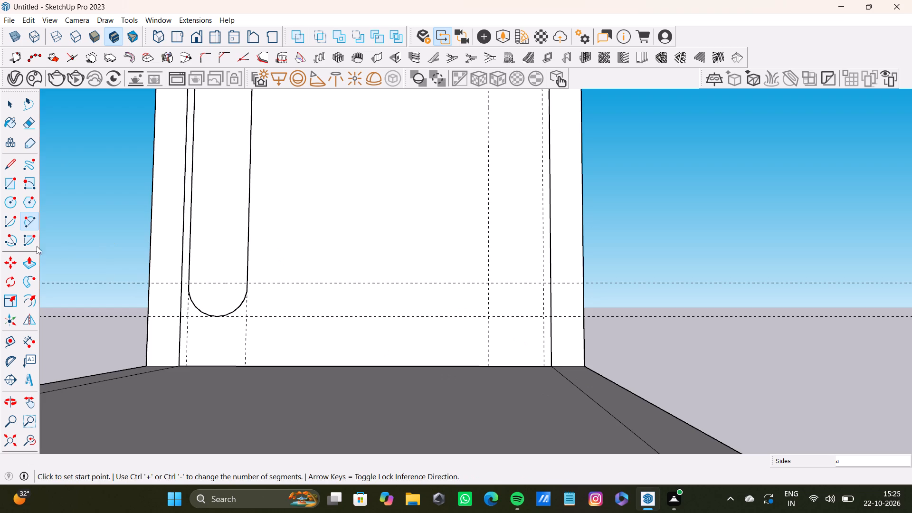
pyautogui.click(31, 225)
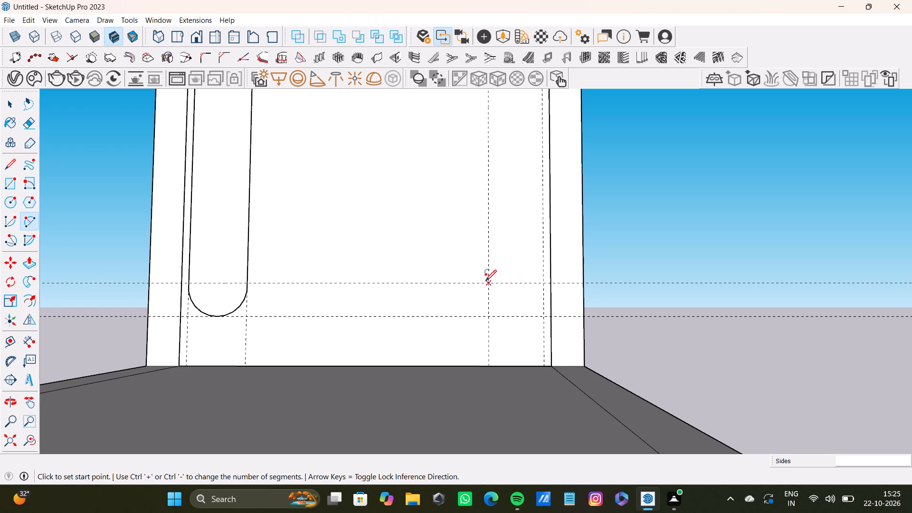
pyautogui.click(489, 281)
pyautogui.click(544, 285)
pyautogui.click(525, 313)
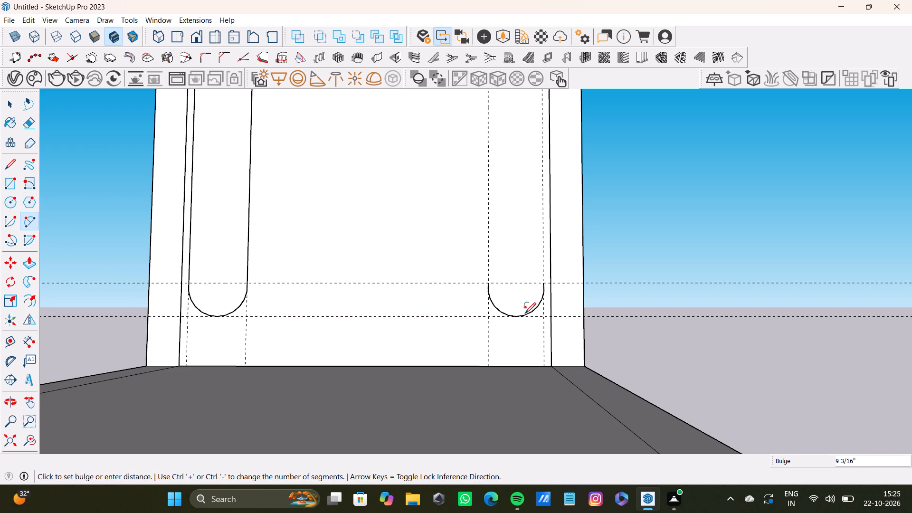
# Draw a rectangle on the back wall joining the ends of the right slot's upper arc to the ends of its lower arc.
pyautogui.scroll(-7, 500, 297)
pyautogui.moveTo(500, 295); pyautogui.dragTo(466, 334, button='middle')
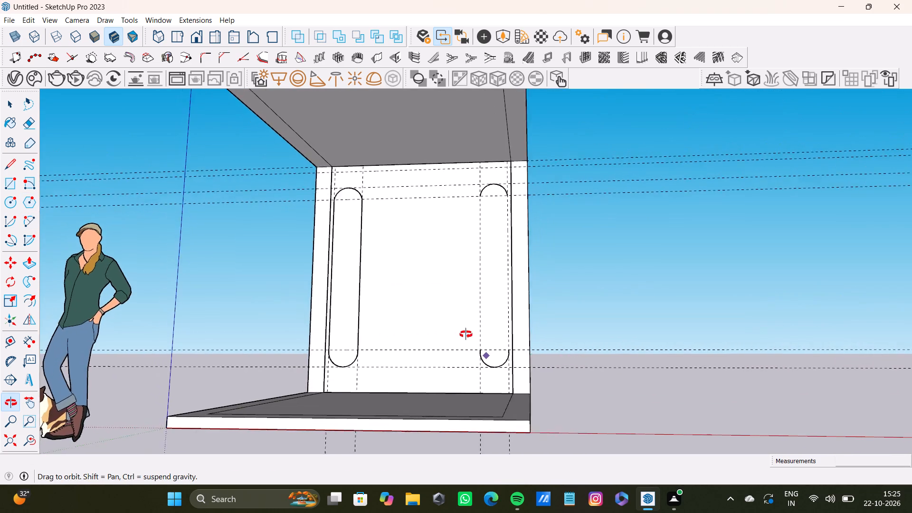
pyautogui.moveTo(466, 334); pyautogui.dragTo(498, 381, button='middle')
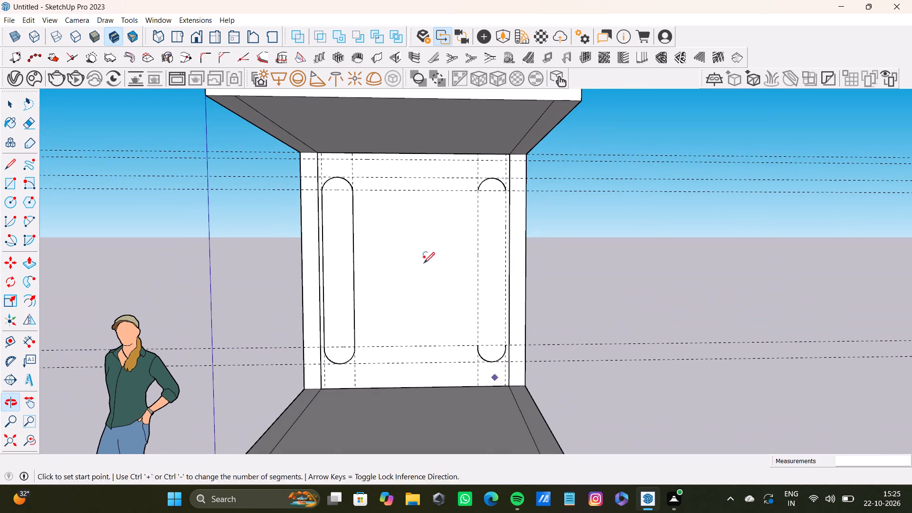
pyautogui.press('r')
pyautogui.scroll(7, 466, 193)
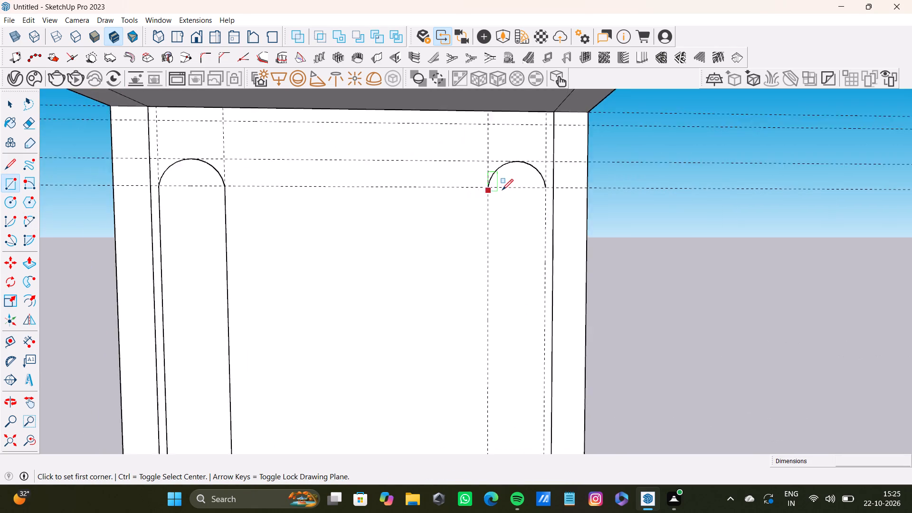
pyautogui.scroll(3, 502, 190)
pyautogui.click(481, 190)
pyautogui.scroll(-3, 552, 297)
pyautogui.keyDown('shift'); pyautogui.moveTo(535, 335); pyautogui.dragTo(504, 141, button='middle'); pyautogui.keyUp('shift')
pyautogui.keyDown('shift'); pyautogui.moveTo(532, 279); pyautogui.dragTo(511, 242, button='middle'); pyautogui.keyUp('shift')
pyautogui.keyDown('shift'); pyautogui.scroll(-1, 511, 242); pyautogui.keyUp('shift')
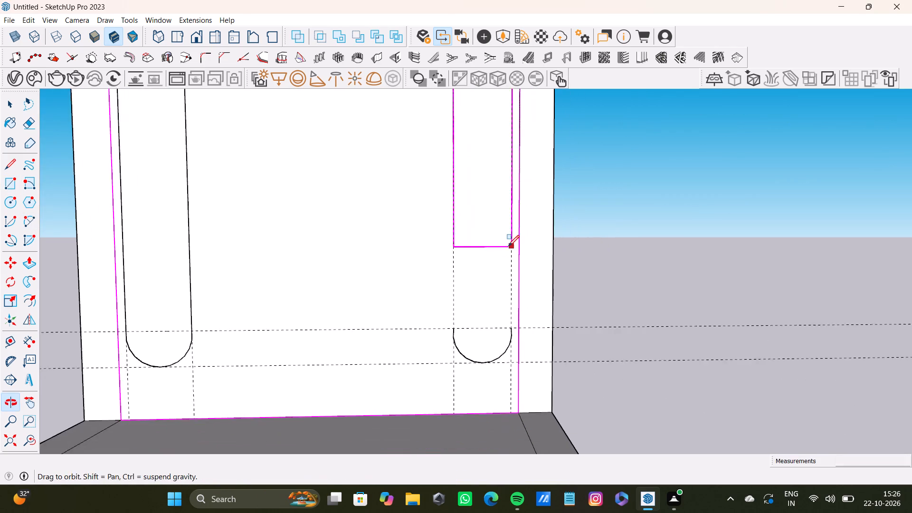
pyautogui.scroll(2, 503, 290)
pyautogui.click(509, 321)
# Delete the right rectangle's bottom and top edges where it meets the arcs, leaving one continuous rounded slot outline.
pyautogui.press('space')
pyautogui.click(492, 325)
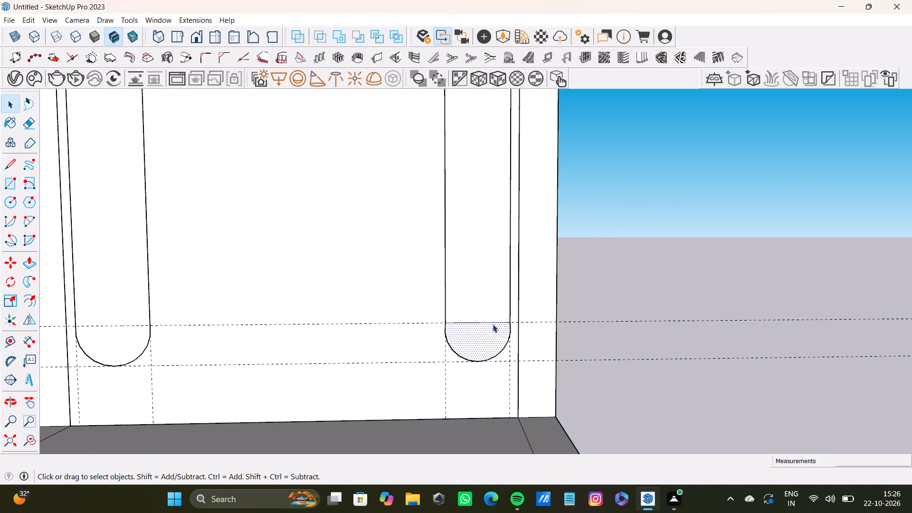
pyautogui.click(493, 323)
pyautogui.press('Delete')
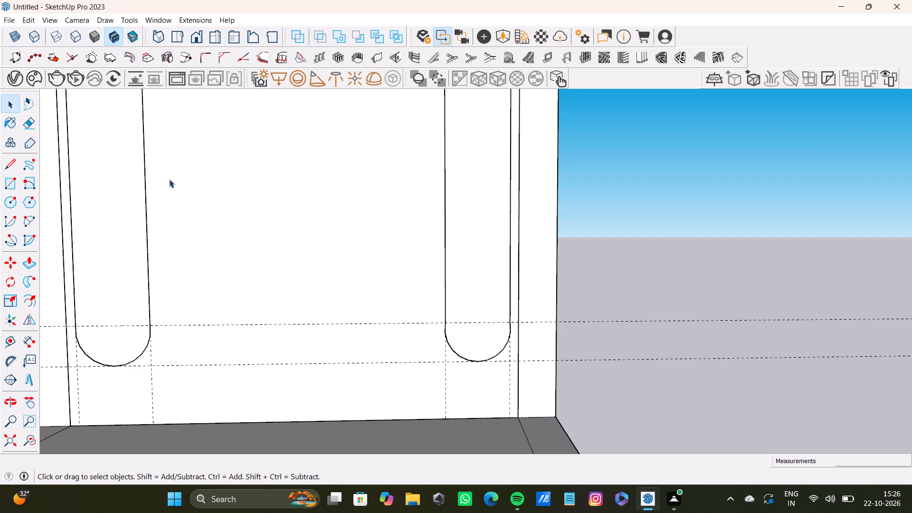
pyautogui.scroll(-8, 415, 231)
pyautogui.keyDown('shift'); pyautogui.scroll(1, 395, 241); pyautogui.keyUp('shift')
pyautogui.keyDown('shift'); pyautogui.moveTo(395, 241); pyautogui.dragTo(406, 248, button='middle'); pyautogui.keyUp('shift')
pyautogui.scroll(7, 459, 171)
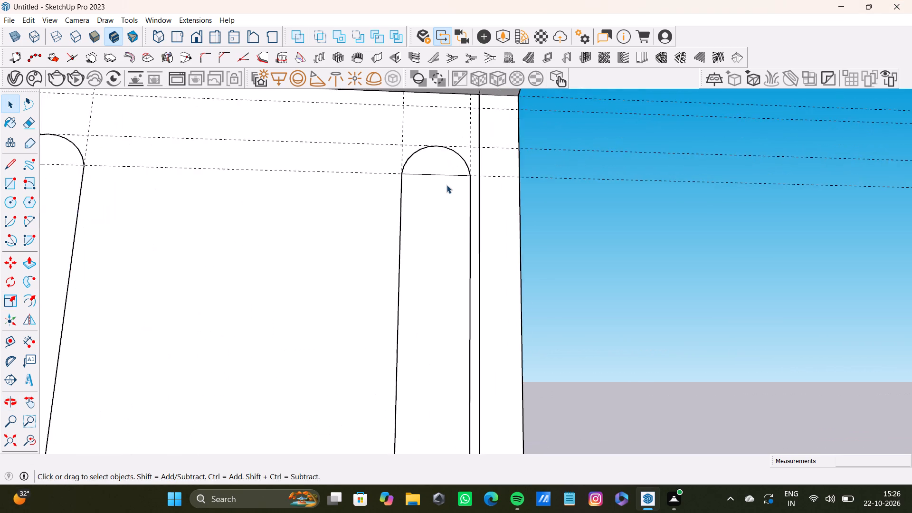
pyautogui.scroll(2, 446, 185)
pyautogui.click(454, 174)
pyautogui.press('Delete')
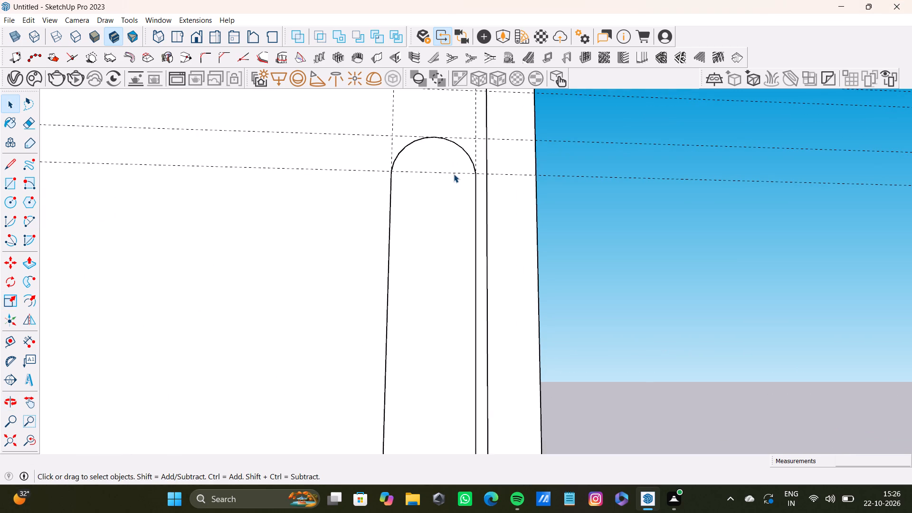
# Extrude the left slot face about 1' 6 1/4" forward out of the back wall.
pyautogui.scroll(-18, 389, 32)
pyautogui.keyDown('shift'); pyautogui.moveTo(293, 237); pyautogui.dragTo(606, 303, button='middle'); pyautogui.keyUp('shift')
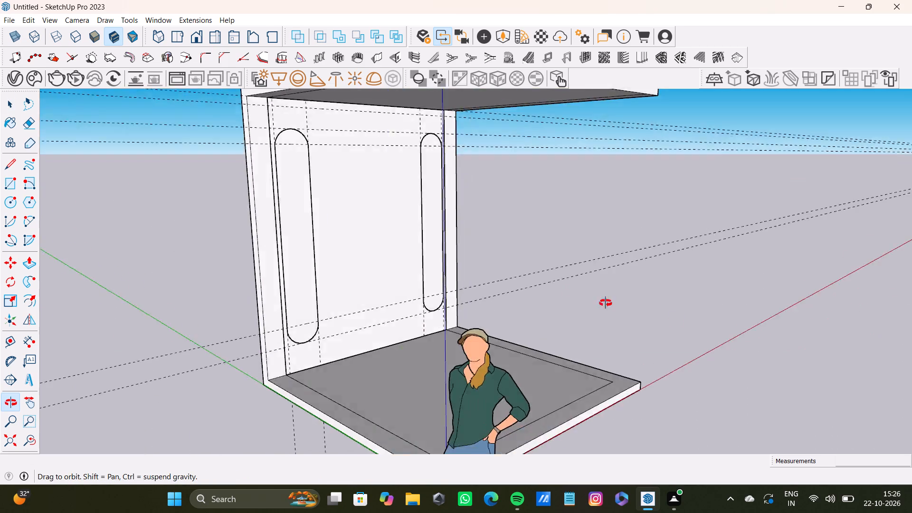
pyautogui.keyDown('shift'); pyautogui.moveTo(606, 303); pyautogui.dragTo(169, 341, button='middle'); pyautogui.keyUp('shift')
pyautogui.scroll(4, 263, 254)
pyautogui.moveTo(381, 231); pyautogui.dragTo(538, 263, button='middle')
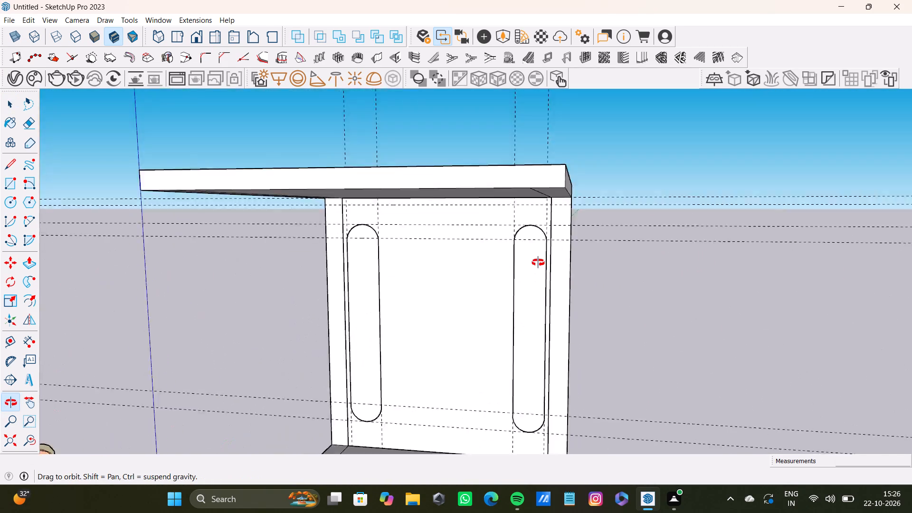
pyautogui.moveTo(538, 263); pyautogui.dragTo(529, 263, button='middle')
pyautogui.press('space')
pyautogui.click(375, 323)
pyautogui.press('p')
pyautogui.moveTo(375, 323); pyautogui.dragTo(361, 327)
pyautogui.scroll(-3, 361, 328)
pyautogui.moveTo(360, 341); pyautogui.dragTo(352, 304, button='middle')
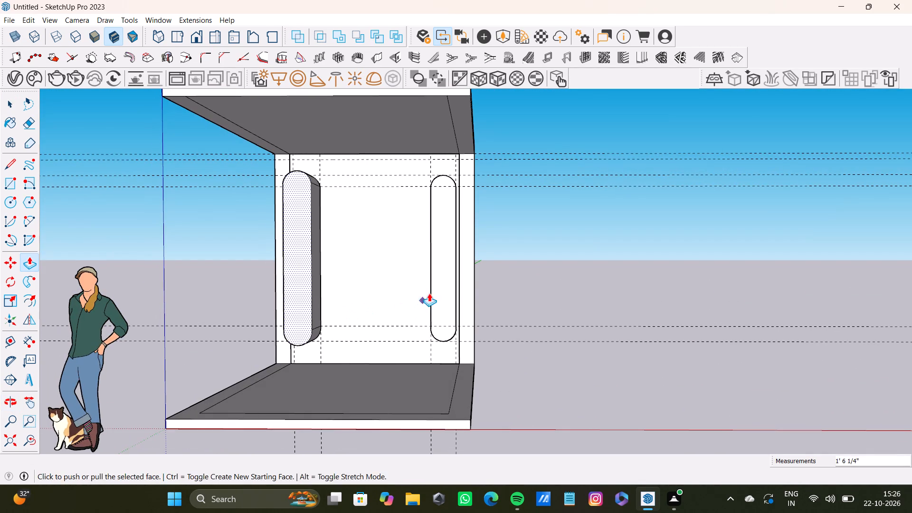
# Extrude the right slot face forward out of the wall to match the depth of the left slot body.
pyautogui.press('space')
pyautogui.click(439, 294)
pyautogui.press('p')
pyautogui.moveTo(439, 294); pyautogui.dragTo(312, 275)
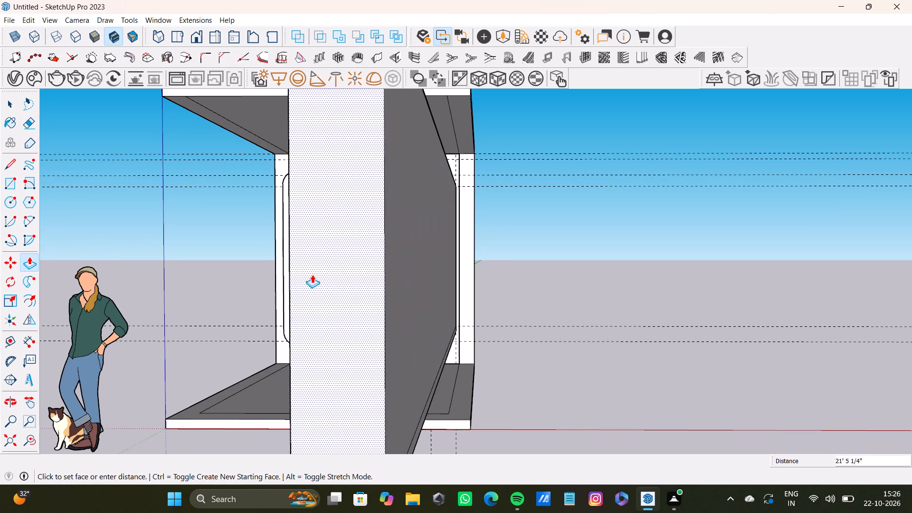
pyautogui.moveTo(312, 275); pyautogui.dragTo(312, 275)
pyautogui.moveTo(292, 299); pyautogui.dragTo(420, 302, button='middle')
pyautogui.moveTo(347, 343); pyautogui.dragTo(217, 277)
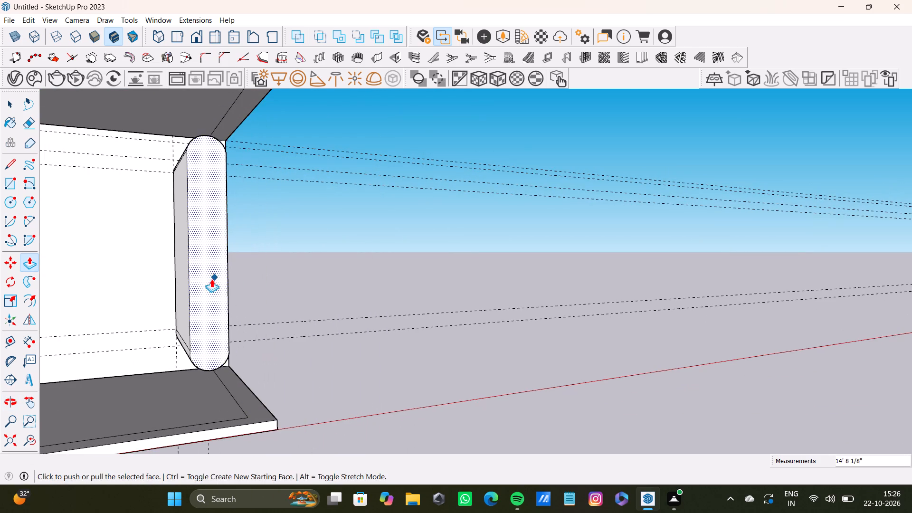
pyautogui.scroll(-4, 209, 281)
pyautogui.keyDown('shift'); pyautogui.moveTo(199, 294); pyautogui.dragTo(315, 225, button='middle'); pyautogui.keyUp('shift')
pyautogui.moveTo(318, 258); pyautogui.dragTo(165, 247)
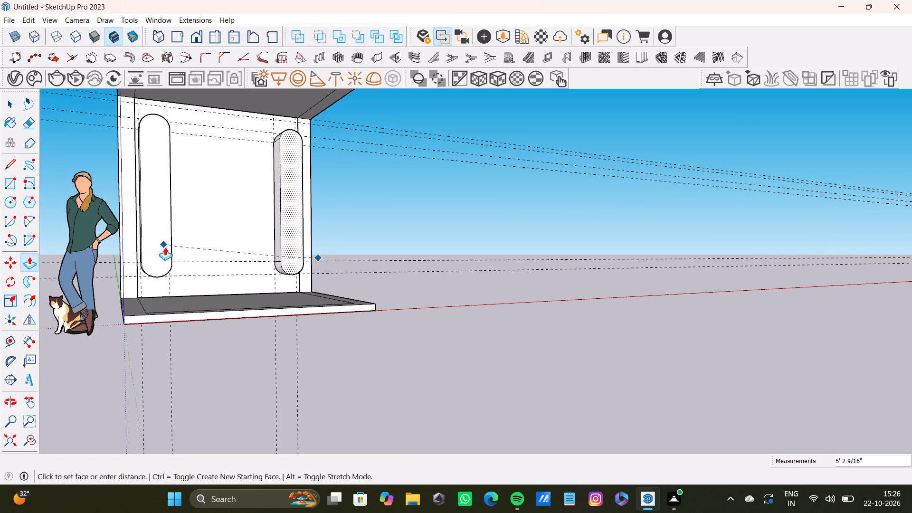
pyautogui.moveTo(165, 247); pyautogui.dragTo(169, 251)
# Offset the outline of the left slot body's front face inward to form a thin rounded border.
pyautogui.scroll(4, 247, 245)
pyautogui.moveTo(276, 237); pyautogui.dragTo(214, 241, button='middle')
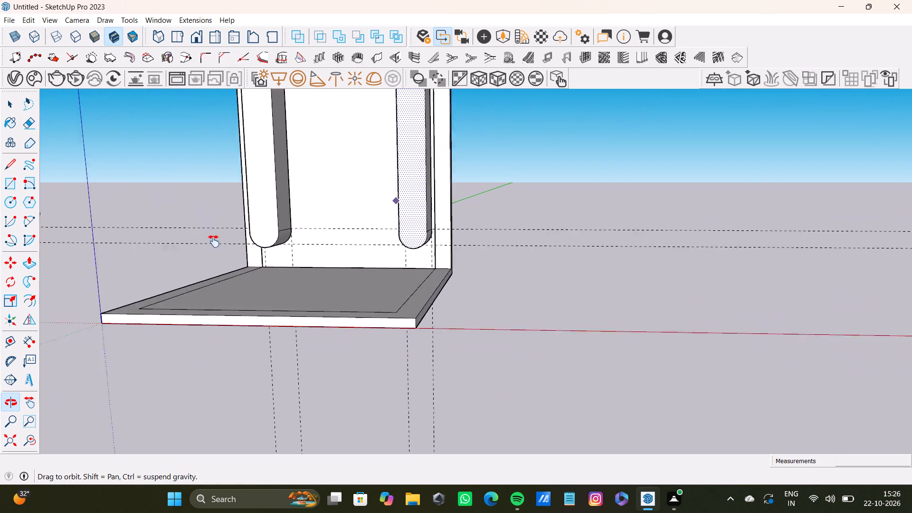
pyautogui.moveTo(214, 241); pyautogui.dragTo(279, 309, button='middle')
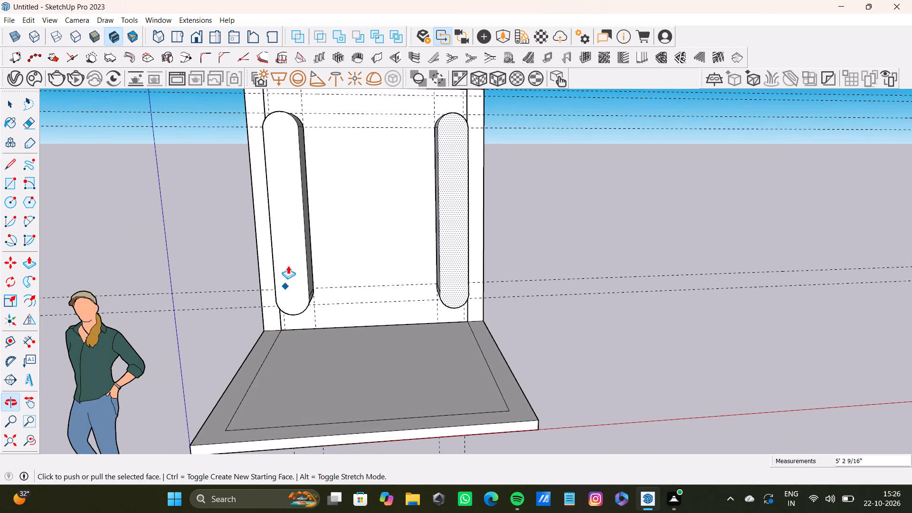
pyautogui.press('space')
pyautogui.click(289, 247)
pyautogui.press('f')
pyautogui.moveTo(289, 247); pyautogui.dragTo(302, 254)
pyautogui.press('space')
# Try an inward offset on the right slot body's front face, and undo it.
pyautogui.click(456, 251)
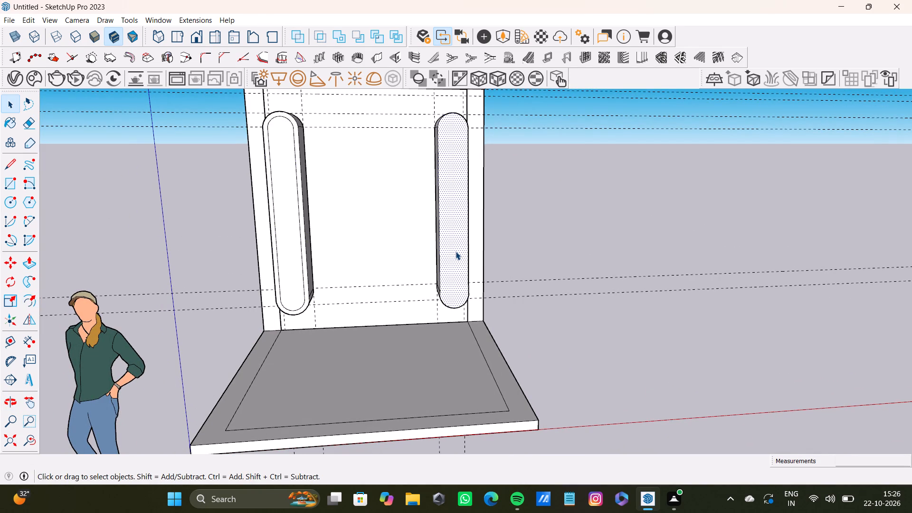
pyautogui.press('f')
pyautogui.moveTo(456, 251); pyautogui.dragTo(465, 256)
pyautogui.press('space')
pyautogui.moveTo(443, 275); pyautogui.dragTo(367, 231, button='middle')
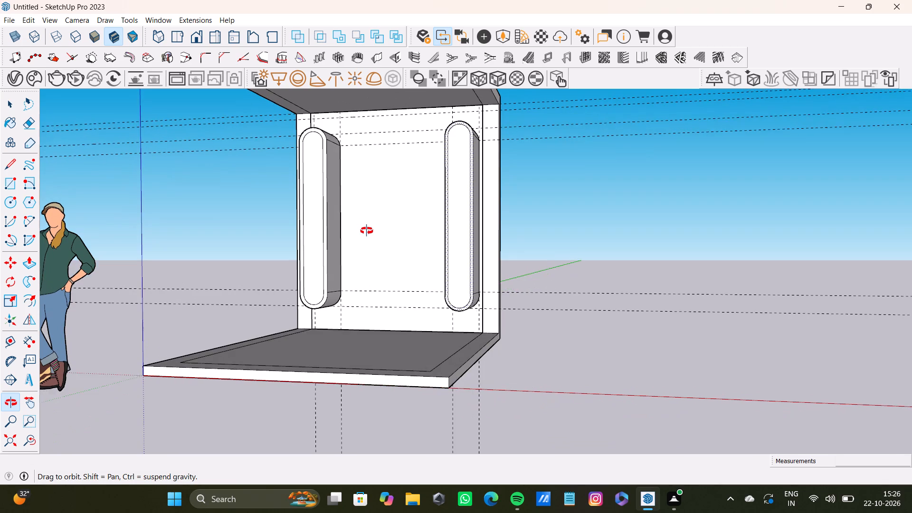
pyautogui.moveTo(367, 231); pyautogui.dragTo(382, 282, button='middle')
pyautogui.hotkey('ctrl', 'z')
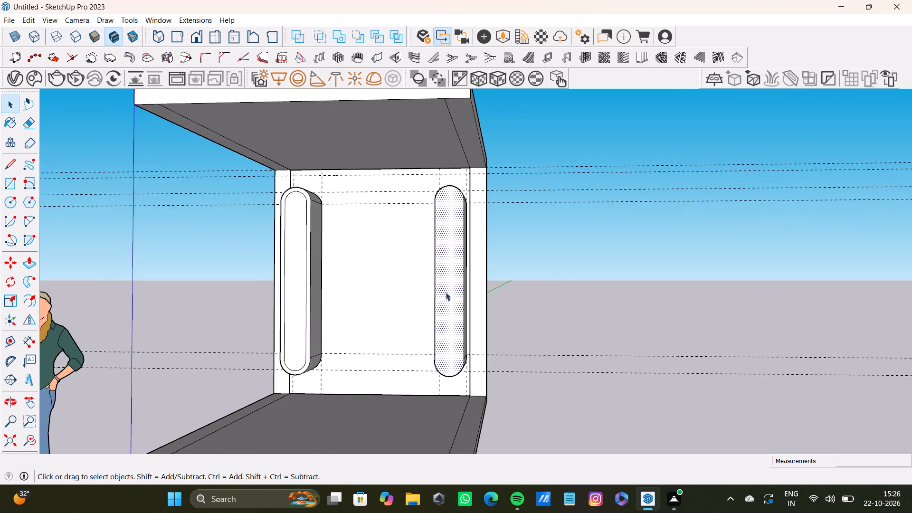
# Offset the outline of the right slot body's front face inward to form a thin border like the left one.
pyautogui.click(446, 292)
pyautogui.press('f')
pyautogui.moveTo(448, 291); pyautogui.dragTo(456, 294)
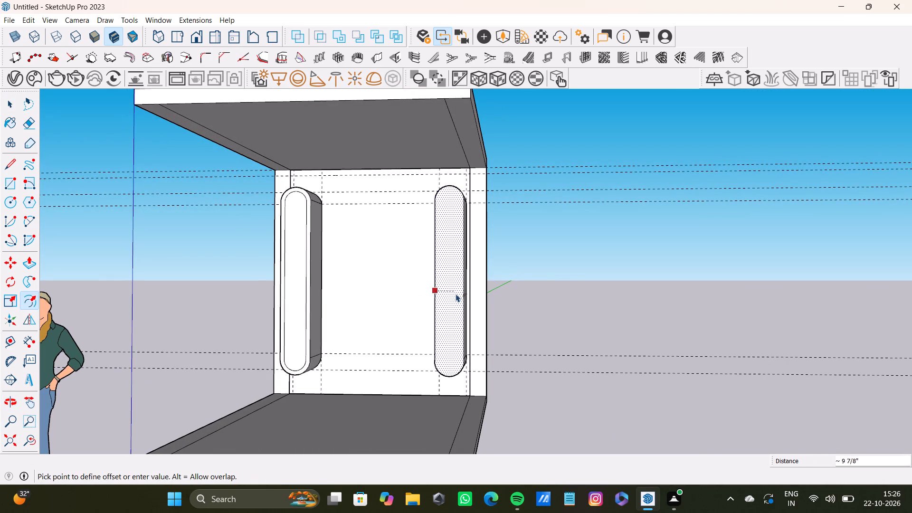
pyautogui.moveTo(456, 294); pyautogui.dragTo(439, 290)
pyautogui.press('space')
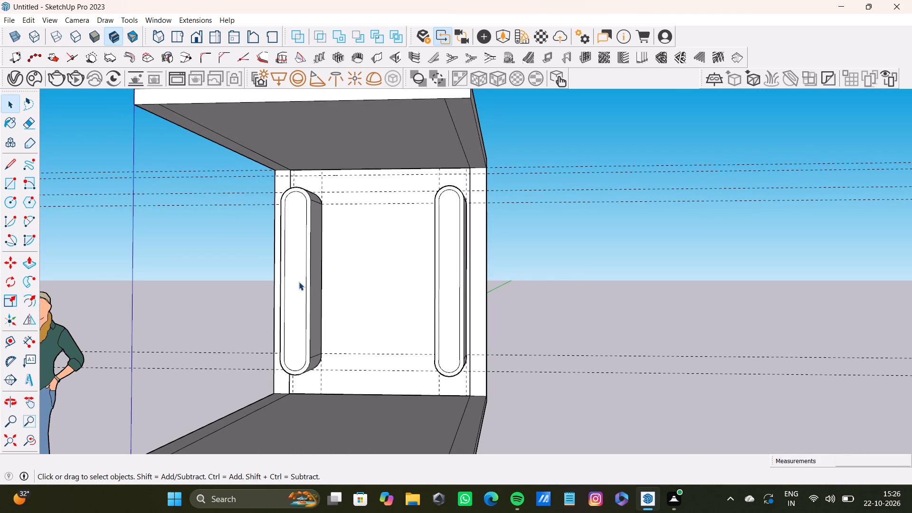
# Push the left slot body's inner face back toward the wall to hollow it out, finishing with a push of about 1' 5 7/8".
pyautogui.click(299, 282)
pyautogui.press('p')
pyautogui.moveTo(298, 282); pyautogui.dragTo(308, 273)
pyautogui.moveTo(295, 283); pyautogui.dragTo(303, 278)
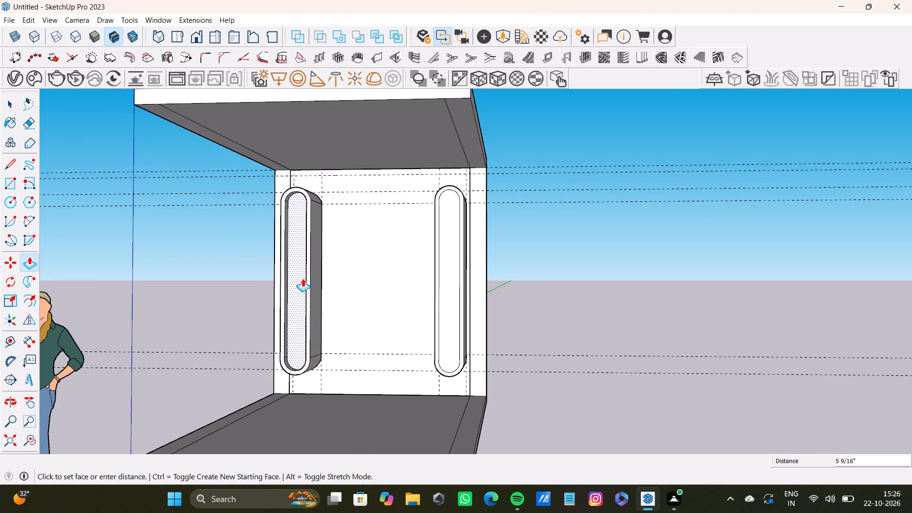
pyautogui.moveTo(303, 278); pyautogui.dragTo(306, 274)
pyautogui.scroll(4, 291, 309)
pyautogui.moveTo(302, 309); pyautogui.dragTo(268, 336, button='middle')
pyautogui.moveTo(295, 352); pyautogui.dragTo(313, 338)
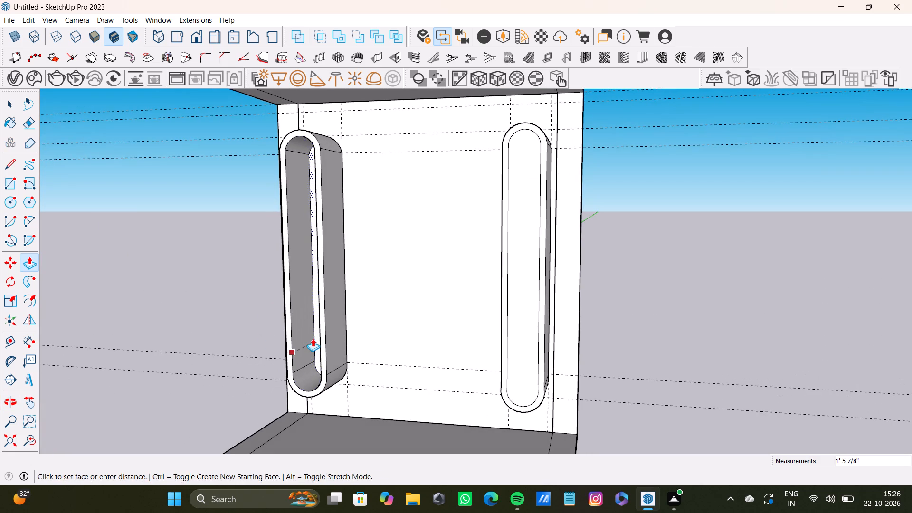
# Set the left slot body's inner face about 1' 5 7/8" back toward the wall to finish its hollow.
pyautogui.moveTo(313, 338); pyautogui.dragTo(313, 338)
pyautogui.scroll(-3, 313, 342)
pyautogui.moveTo(315, 348); pyautogui.dragTo(407, 340, button='middle')
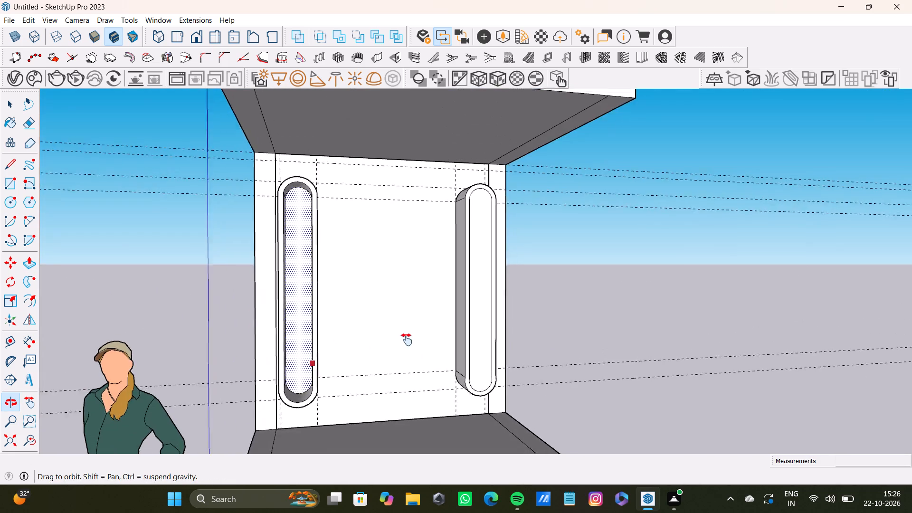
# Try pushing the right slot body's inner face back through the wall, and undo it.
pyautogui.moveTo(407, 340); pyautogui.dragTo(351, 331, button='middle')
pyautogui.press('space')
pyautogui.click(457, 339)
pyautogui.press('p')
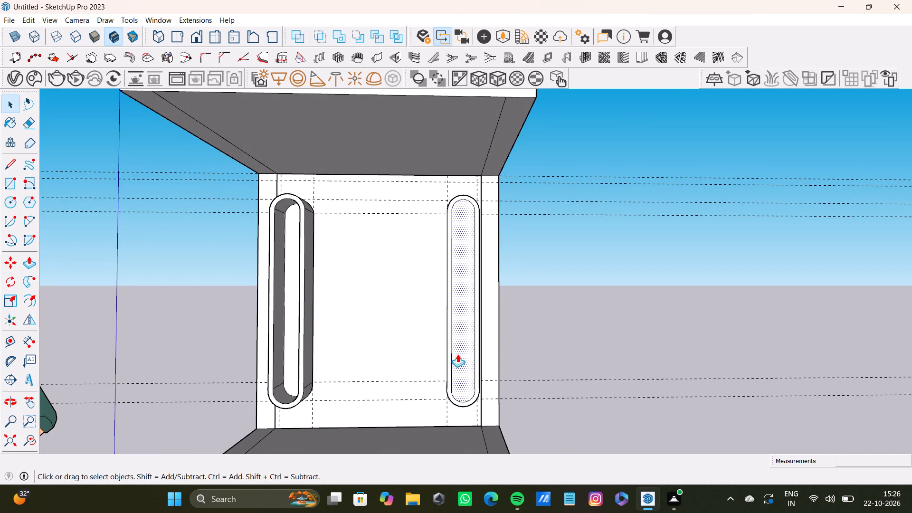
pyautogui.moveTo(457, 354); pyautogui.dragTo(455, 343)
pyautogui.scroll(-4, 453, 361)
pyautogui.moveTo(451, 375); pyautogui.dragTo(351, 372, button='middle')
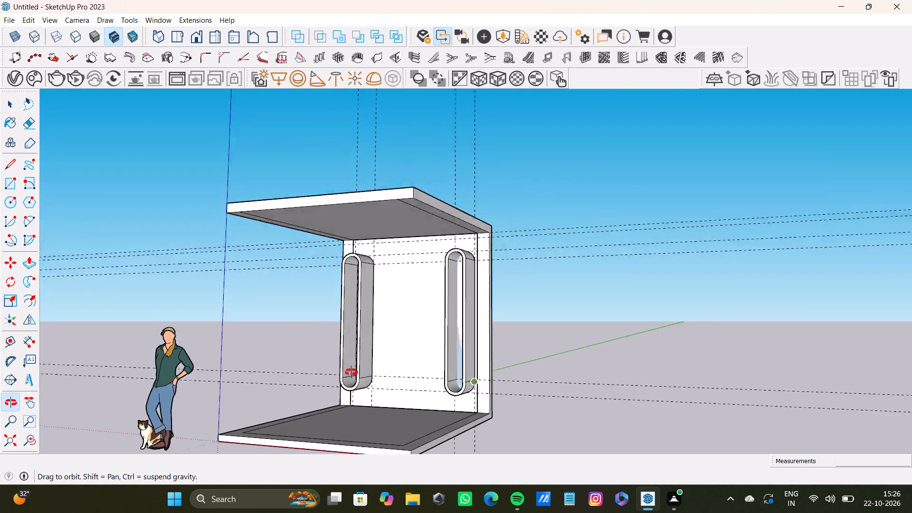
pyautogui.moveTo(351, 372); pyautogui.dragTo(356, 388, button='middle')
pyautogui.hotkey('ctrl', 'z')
# Push the right slot body's inner face back toward the wall to hollow it out like the left one.
pyautogui.moveTo(385, 373); pyautogui.dragTo(434, 367, button='middle')
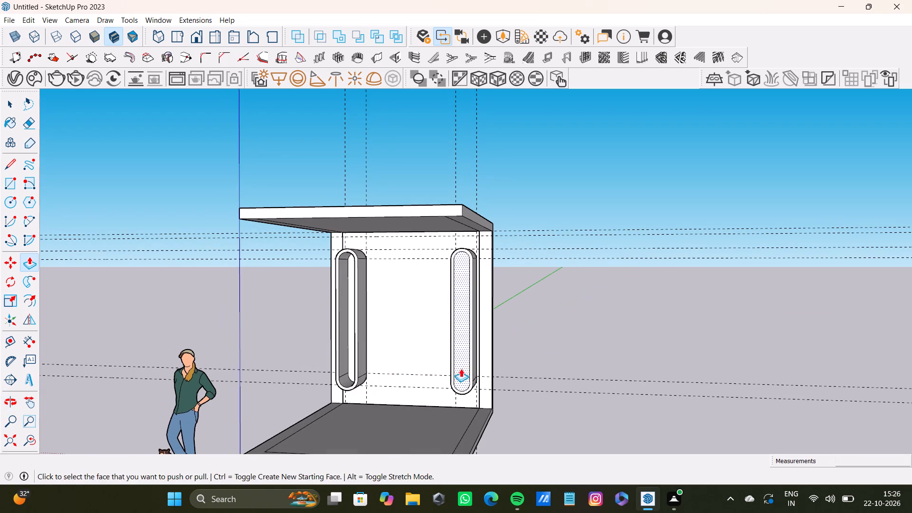
pyautogui.moveTo(461, 369); pyautogui.dragTo(466, 366)
pyautogui.scroll(-4, 460, 370)
pyautogui.moveTo(456, 373); pyautogui.dragTo(492, 451, button='middle')
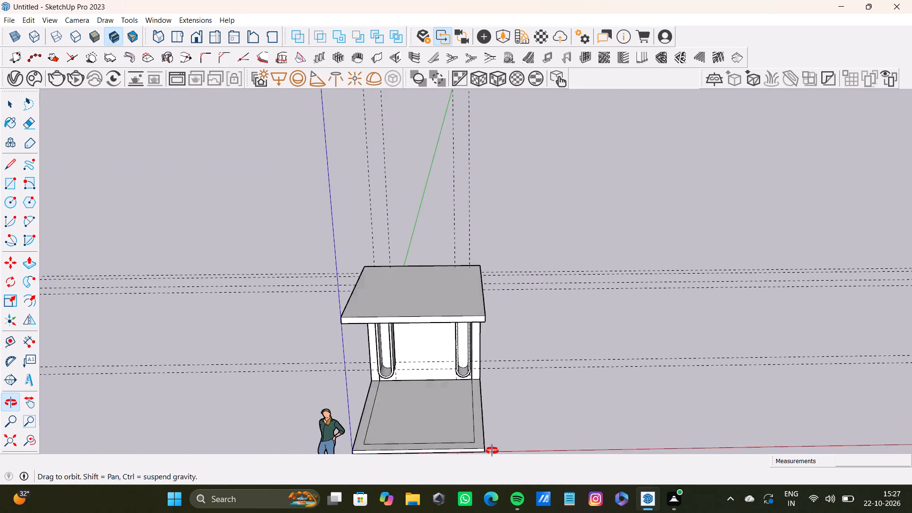
pyautogui.moveTo(492, 451); pyautogui.dragTo(369, 303, button='middle')
pyautogui.scroll(12, 369, 304)
pyautogui.moveTo(390, 304); pyautogui.dragTo(498, 321, button='middle')
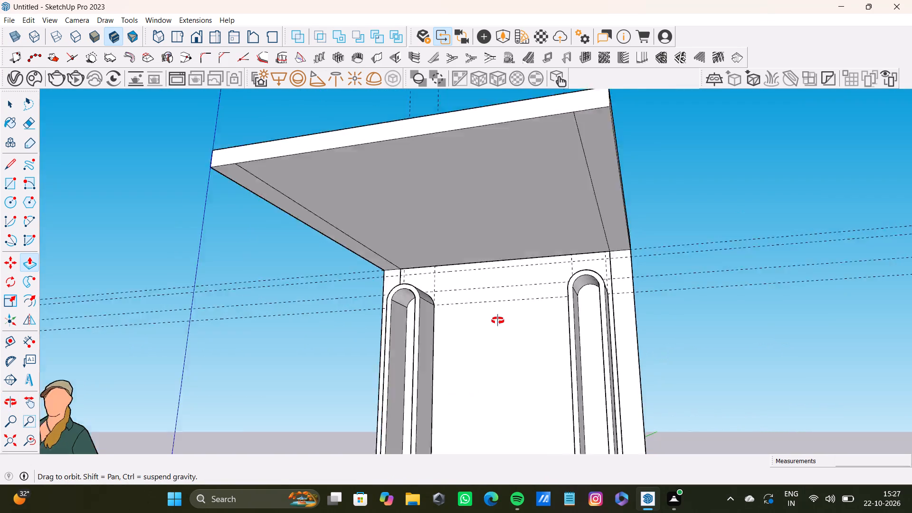
pyautogui.moveTo(498, 321); pyautogui.dragTo(433, 288, button='middle')
# Select the whole left niche and scale it slightly wider toward the middle of the wall.
pyautogui.press('space')
pyautogui.scroll(-4, 432, 288)
pyautogui.moveTo(446, 342); pyautogui.dragTo(412, 255, button='middle')
pyautogui.scroll(2, 404, 276)
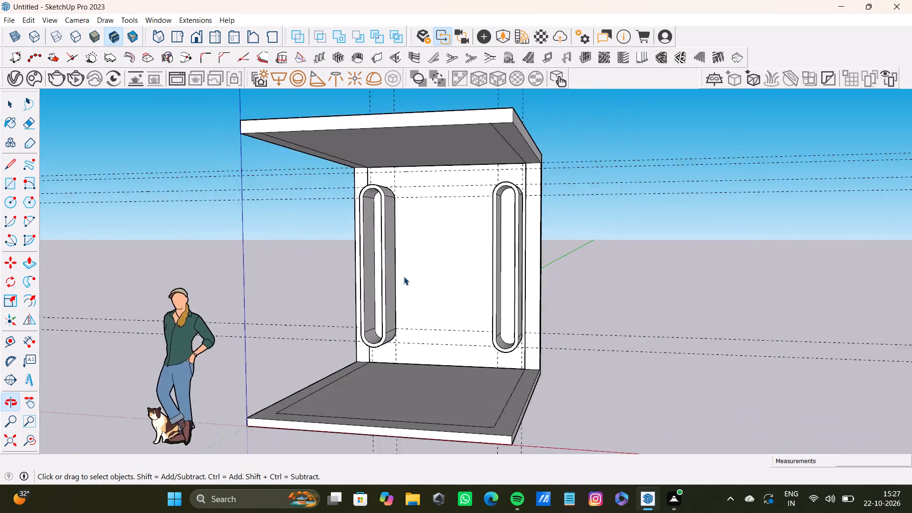
pyautogui.scroll(9, 404, 276)
pyautogui.doubleClick(382, 316)
pyautogui.keyDown('shift'); pyautogui.doubleClick(357, 329); pyautogui.keyUp('shift')
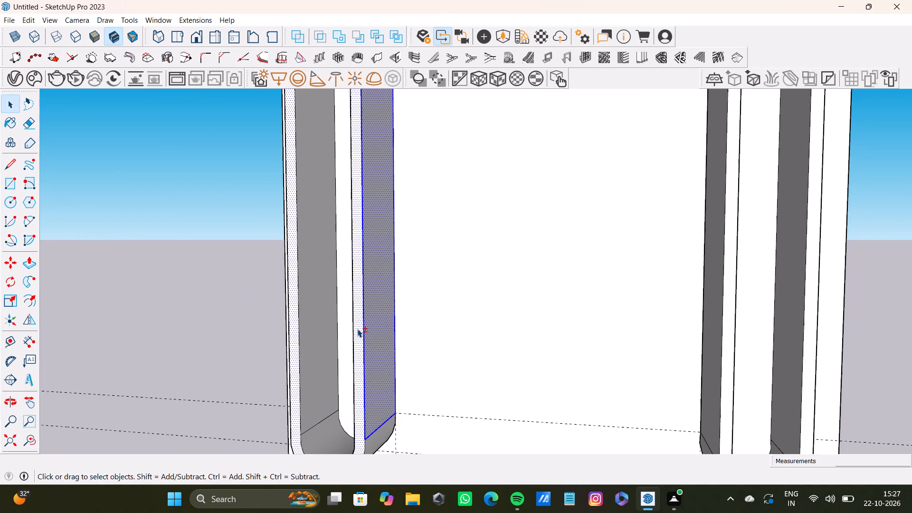
pyautogui.keyDown('shift'); pyautogui.tripleClick(310, 331); pyautogui.keyUp('shift')
pyautogui.keyDown('shift'); pyautogui.scroll(-4, 334, 374); pyautogui.keyUp('shift')
pyautogui.moveTo(334, 374); pyautogui.dragTo(464, 357, button='middle')
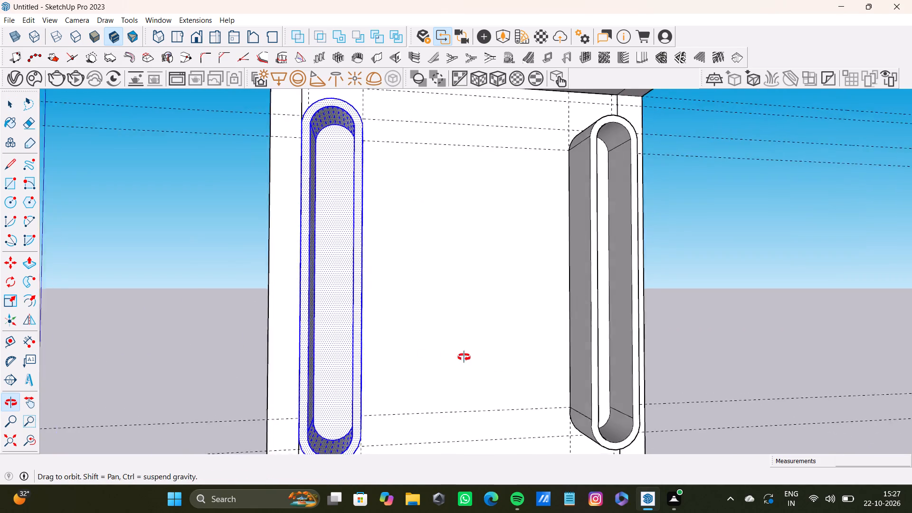
pyautogui.moveTo(464, 357); pyautogui.dragTo(539, 376, button='middle')
pyautogui.scroll(-2, 480, 379)
pyautogui.keyDown('shift'); pyautogui.scroll(-4, 376, 336); pyautogui.keyUp('shift')
pyautogui.moveTo(377, 334); pyautogui.dragTo(303, 337, button='middle')
pyautogui.press('s')
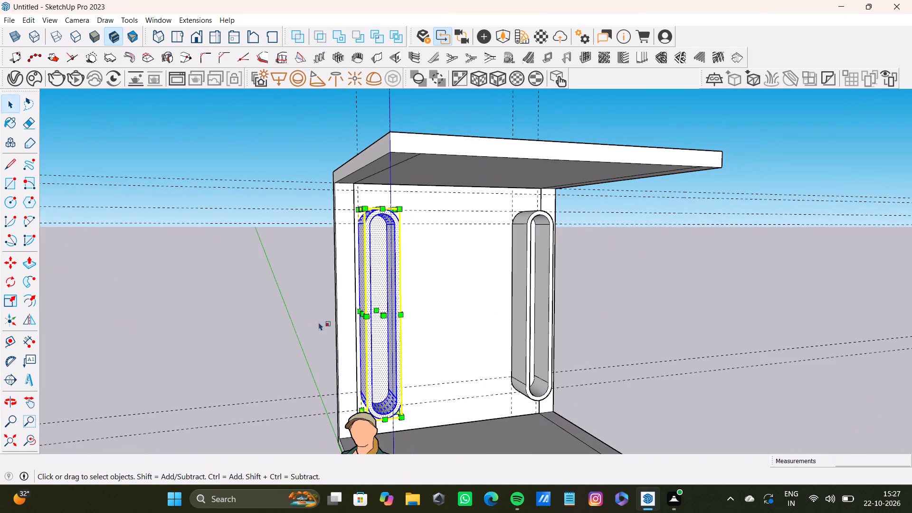
pyautogui.moveTo(371, 346); pyautogui.dragTo(229, 343, button='middle')
pyautogui.scroll(3, 418, 319)
pyautogui.moveTo(406, 303); pyautogui.dragTo(407, 303)
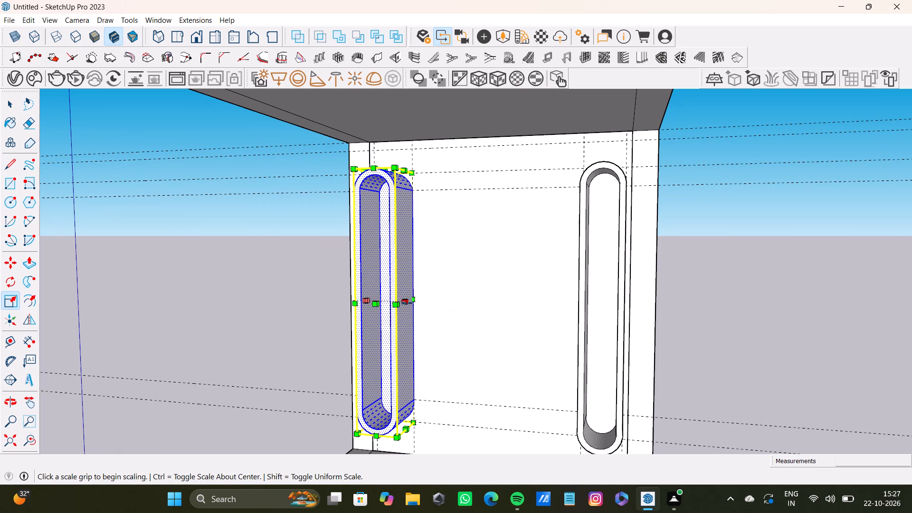
pyautogui.moveTo(407, 303); pyautogui.dragTo(416, 303)
pyautogui.scroll(-4, 416, 303)
pyautogui.moveTo(417, 322); pyautogui.dragTo(474, 268, button='middle')
pyautogui.press('space')
pyautogui.press('space')
pyautogui.press('space')
pyautogui.press('space')
pyautogui.press('space')
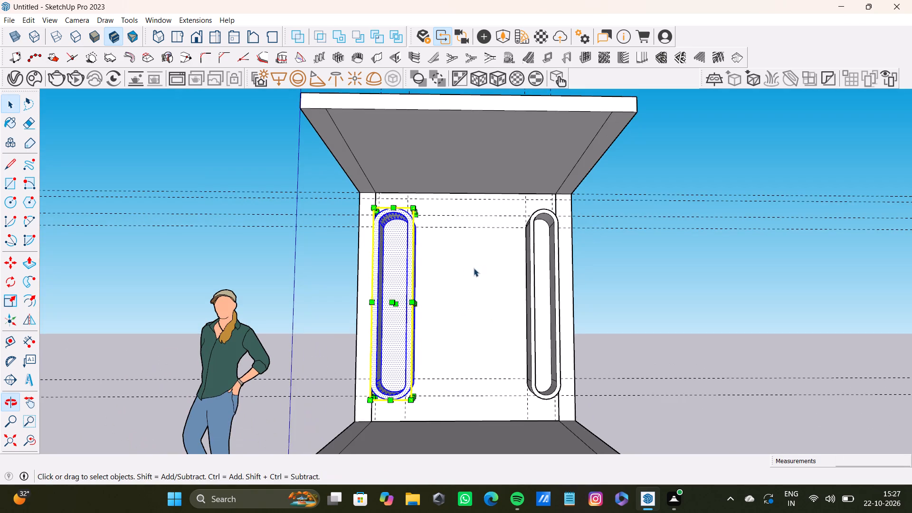
pyautogui.moveTo(474, 268); pyautogui.dragTo(427, 280, button='middle')
# Select the right niche's front border, its lower curved faces and the adjoining straight side faces with their edges.
pyautogui.doubleClick(532, 303)
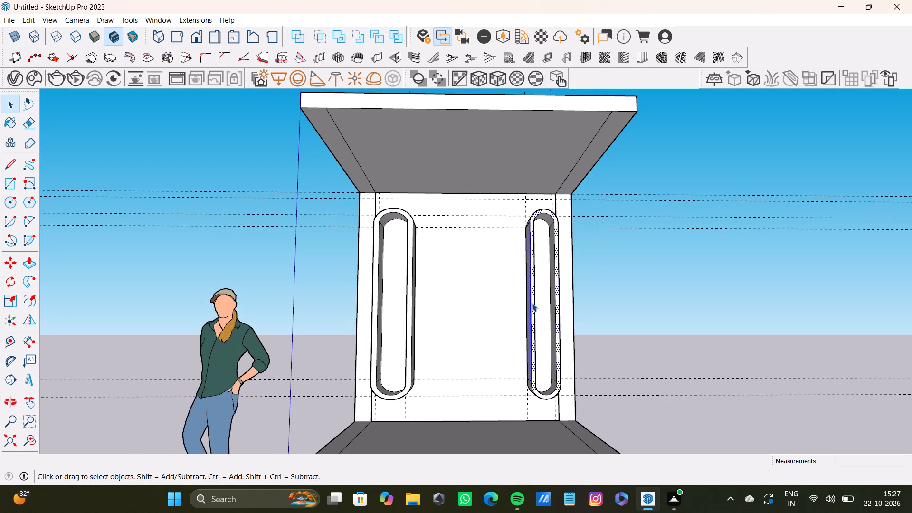
pyautogui.scroll(2, 544, 388)
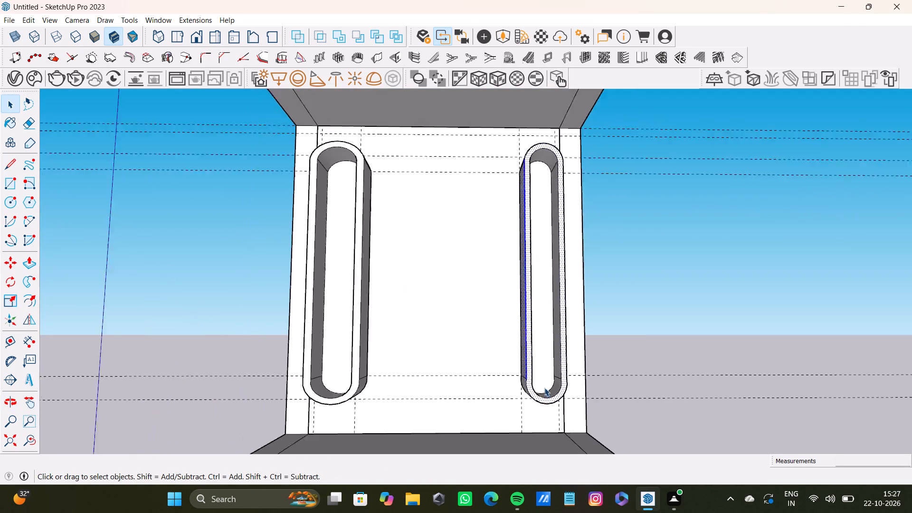
pyautogui.scroll(9, 544, 388)
pyautogui.keyDown('shift'); pyautogui.doubleClick(560, 399); pyautogui.keyUp('shift')
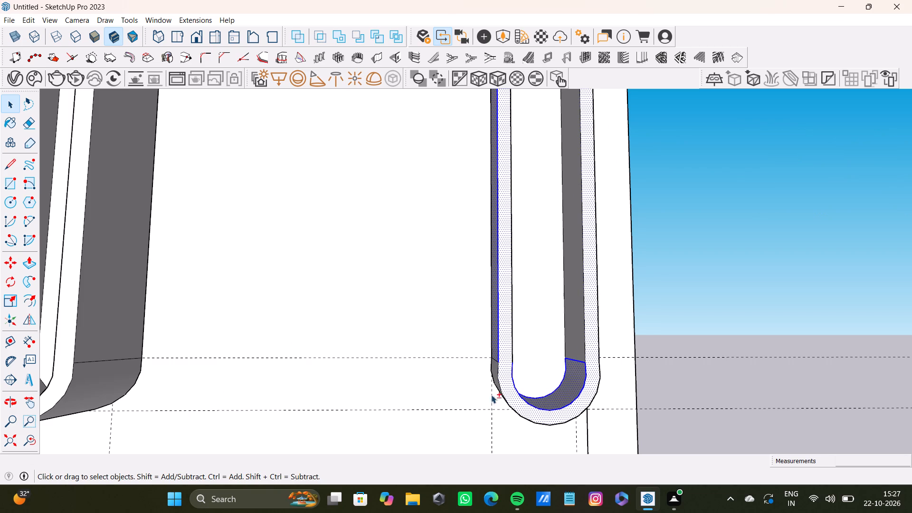
pyautogui.keyDown('shift'); pyautogui.doubleClick(494, 373); pyautogui.keyUp('shift')
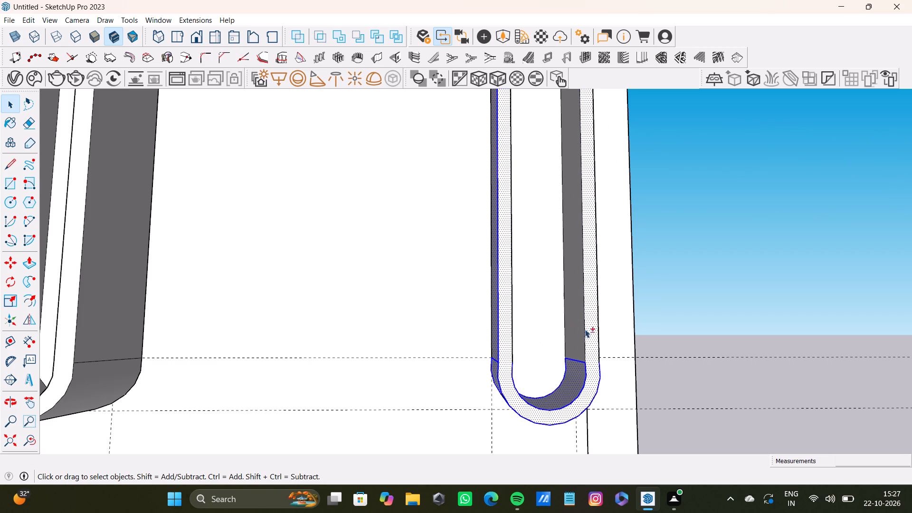
pyautogui.keyDown('shift'); pyautogui.doubleClick(576, 336); pyautogui.keyUp('shift')
pyautogui.keyDown('shift'); pyautogui.click(599, 346); pyautogui.keyUp('shift')
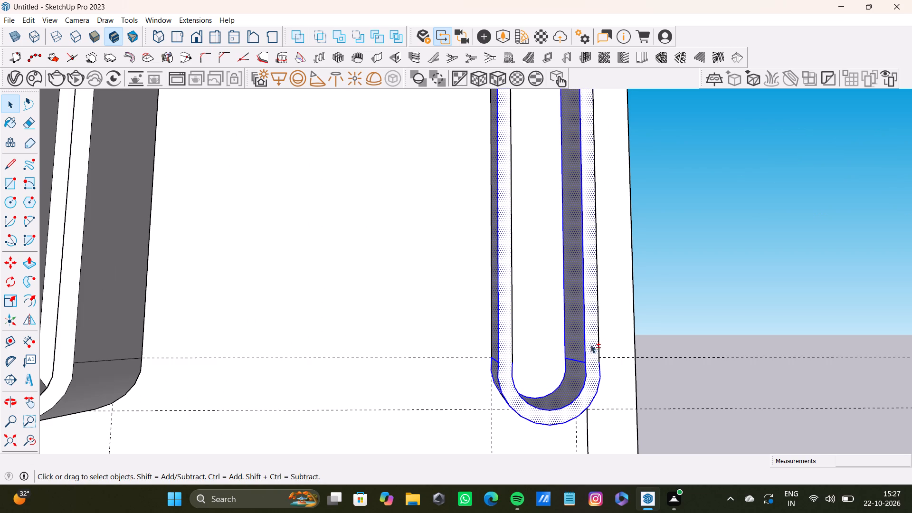
pyautogui.keyDown('shift'); pyautogui.click(494, 351); pyautogui.keyUp('shift')
pyautogui.keyDown('shift'); pyautogui.click(491, 351); pyautogui.keyUp('shift')
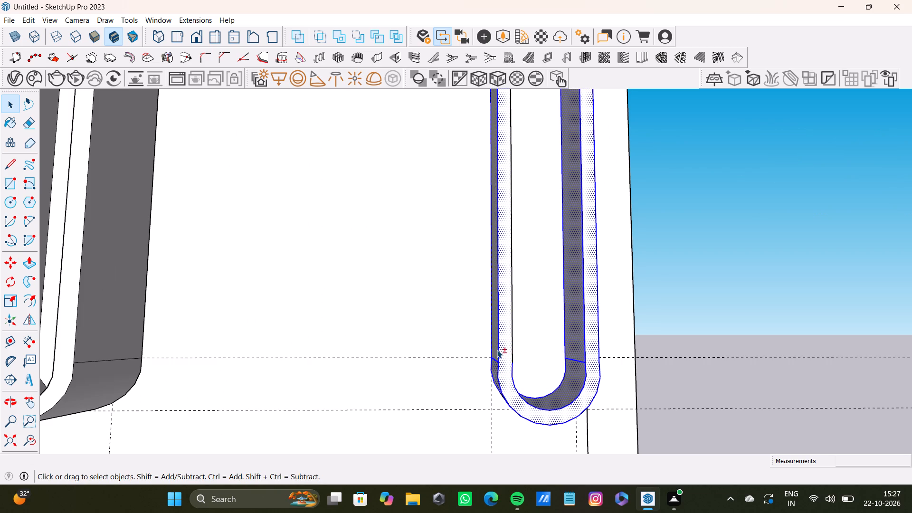
pyautogui.keyDown('shift'); pyautogui.click(496, 351); pyautogui.keyUp('shift')
# Add the right niche's remaining straight inner and outer side faces and their long edges to the selection.
pyautogui.keyDown('shift'); pyautogui.scroll(-9, 503, 350); pyautogui.keyUp('shift')
pyautogui.middleClick(349, 326)
pyautogui.moveTo(479, 302); pyautogui.dragTo(374, 326, button='middle')
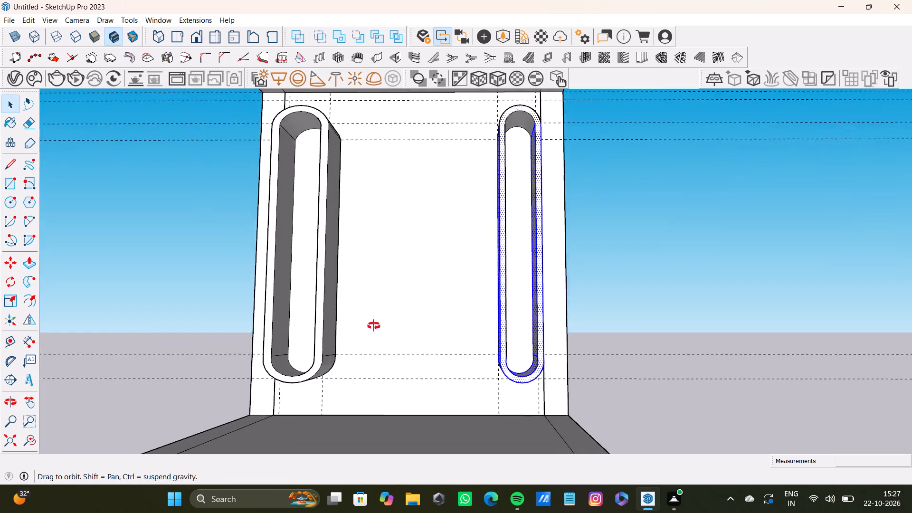
pyautogui.moveTo(374, 326); pyautogui.dragTo(367, 327, button='middle')
pyautogui.scroll(8, 502, 313)
pyautogui.keyDown('shift'); pyautogui.click(501, 303); pyautogui.keyUp('shift')
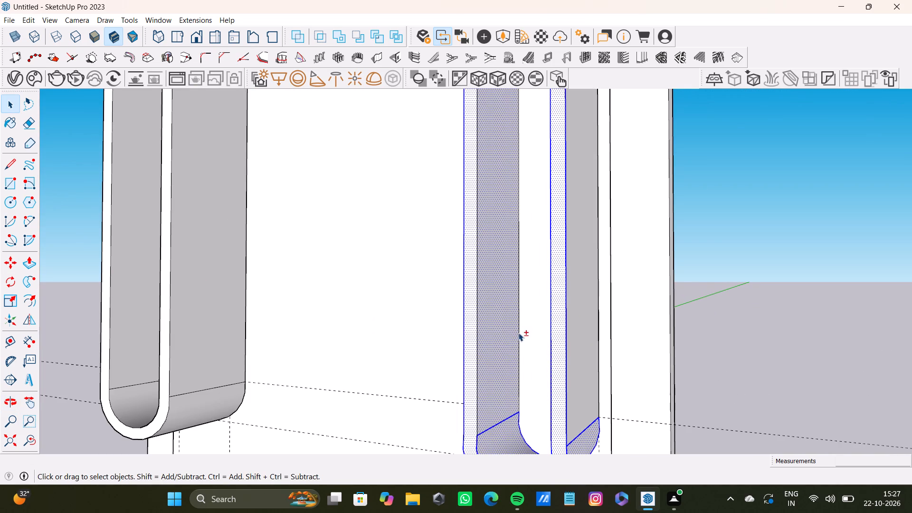
pyautogui.keyDown('shift'); pyautogui.click(519, 333); pyautogui.keyUp('shift')
pyautogui.keyDown('shift'); pyautogui.click(477, 352); pyautogui.keyUp('shift')
pyautogui.keyDown('shift'); pyautogui.scroll(-3, 493, 352); pyautogui.keyUp('shift')
pyautogui.keyDown('shift'); pyautogui.middleClick(493, 352); pyautogui.keyUp('shift')
pyautogui.keyDown('shift'); pyautogui.scroll(4, 521, 352); pyautogui.keyUp('shift')
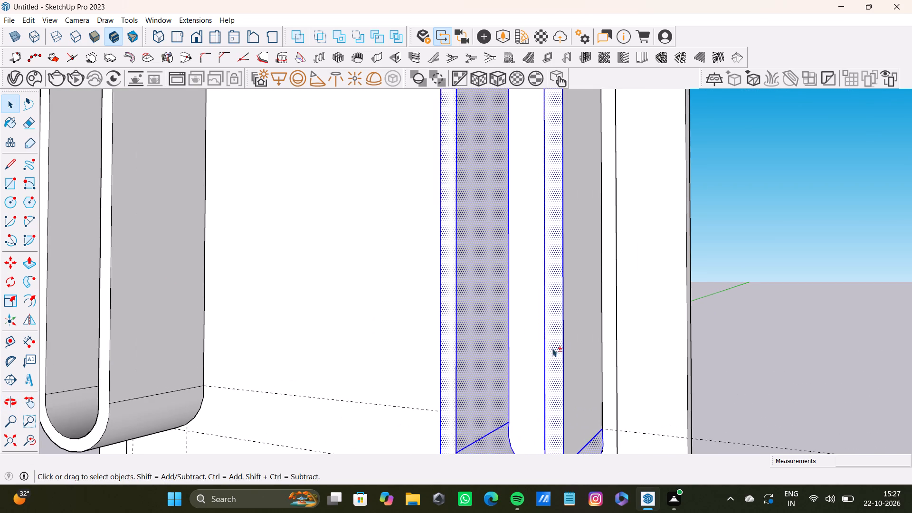
pyautogui.keyDown('shift'); pyautogui.click(562, 360); pyautogui.keyUp('shift')
pyautogui.keyDown('shift'); pyautogui.click(601, 346); pyautogui.keyUp('shift')
pyautogui.keyDown('shift'); pyautogui.click(579, 348); pyautogui.keyUp('shift')
pyautogui.keyDown('shift'); pyautogui.click(562, 357); pyautogui.keyUp('shift')
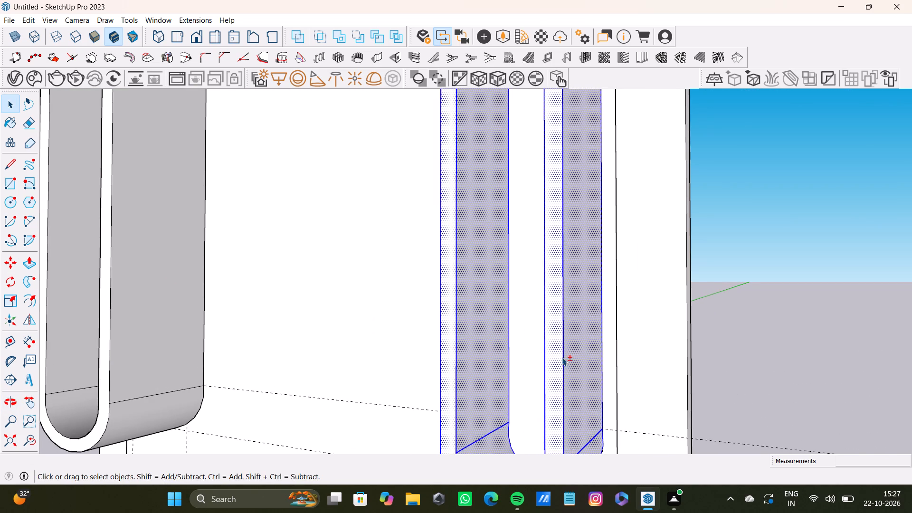
pyautogui.keyDown('shift'); pyautogui.scroll(-9, 562, 357); pyautogui.keyUp('shift')
# Add the right niche's inner and outer top arch faces and their curved and straight edges to the selection.
pyautogui.keyDown('shift'); pyautogui.moveTo(560, 358); pyautogui.dragTo(579, 482, button='middle'); pyautogui.keyUp('shift')
pyautogui.scroll(4, 579, 284)
pyautogui.keyDown('shift'); pyautogui.moveTo(546, 202); pyautogui.dragTo(399, 358, button='middle'); pyautogui.keyUp('shift')
pyautogui.keyDown('shift'); pyautogui.scroll(7, 438, 308); pyautogui.keyUp('shift')
pyautogui.keyDown('shift'); pyautogui.click(450, 286); pyautogui.keyUp('shift')
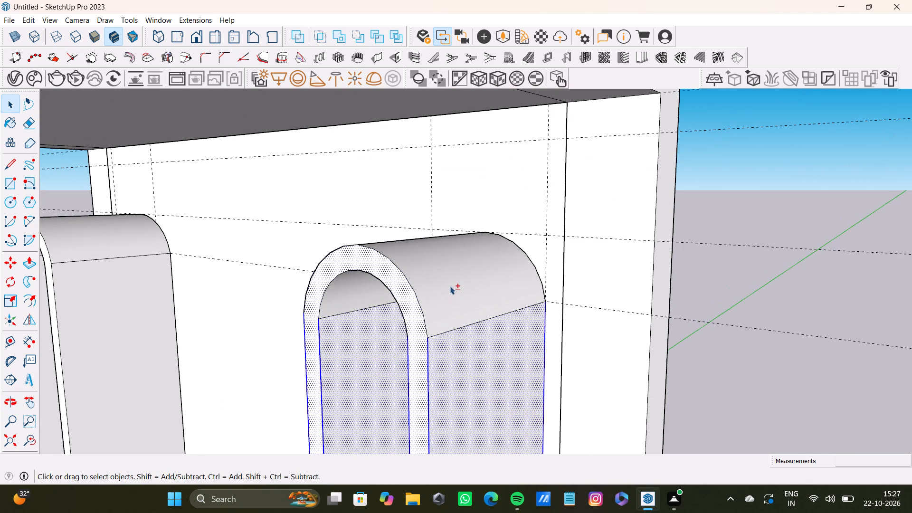
pyautogui.keyDown('shift'); pyautogui.click(419, 304); pyautogui.keyUp('shift')
pyautogui.keyDown('shift'); pyautogui.click(437, 332); pyautogui.keyUp('shift')
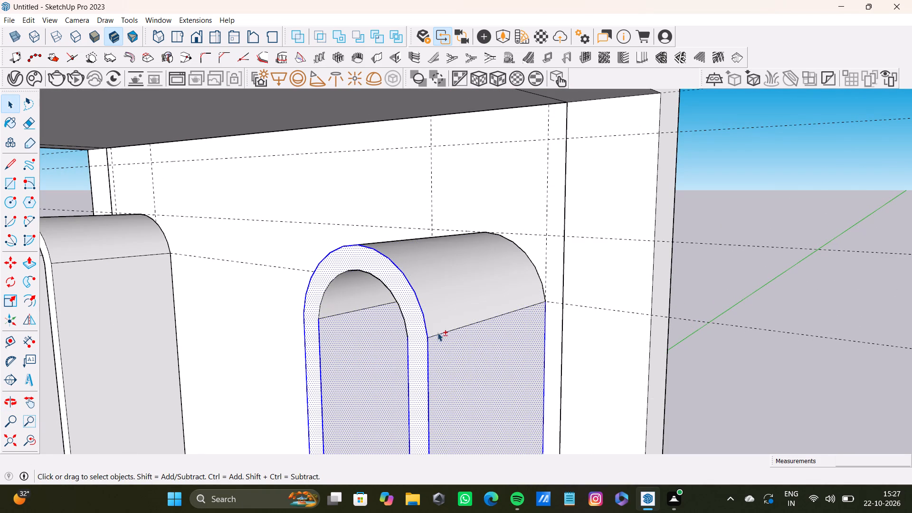
pyautogui.keyDown('shift'); pyautogui.click(395, 297); pyautogui.keyUp('shift')
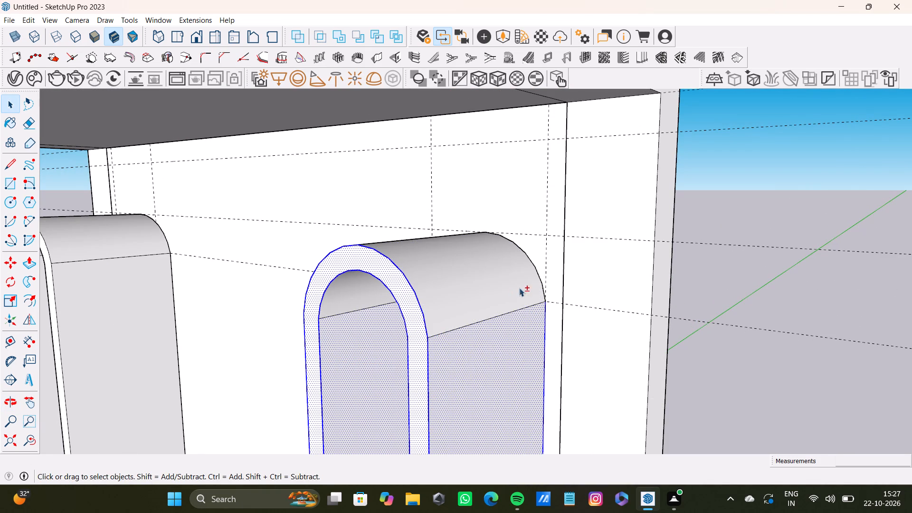
pyautogui.keyDown('shift'); pyautogui.click(540, 283); pyautogui.keyUp('shift')
pyautogui.keyDown('shift'); pyautogui.click(526, 304); pyautogui.keyUp('shift')
pyautogui.keyDown('shift'); pyautogui.click(498, 286); pyautogui.keyUp('shift')
pyautogui.keyDown('shift'); pyautogui.click(479, 289); pyautogui.keyUp('shift')
pyautogui.keyDown('shift'); pyautogui.click(358, 292); pyautogui.keyUp('shift')
pyautogui.keyDown('shift'); pyautogui.click(358, 307); pyautogui.keyUp('shift')
pyautogui.keyDown('shift'); pyautogui.click(358, 308); pyautogui.keyUp('shift')
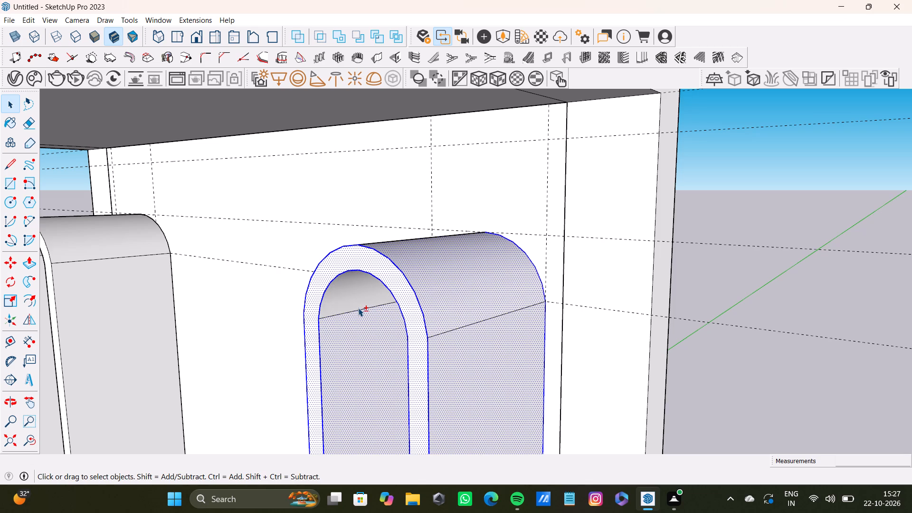
pyautogui.keyDown('shift'); pyautogui.click(361, 293); pyautogui.keyUp('shift')
pyautogui.keyDown('shift'); pyautogui.click(363, 291); pyautogui.keyUp('shift')
pyautogui.moveTo(361, 303); pyautogui.dragTo(669, 324, button='middle')
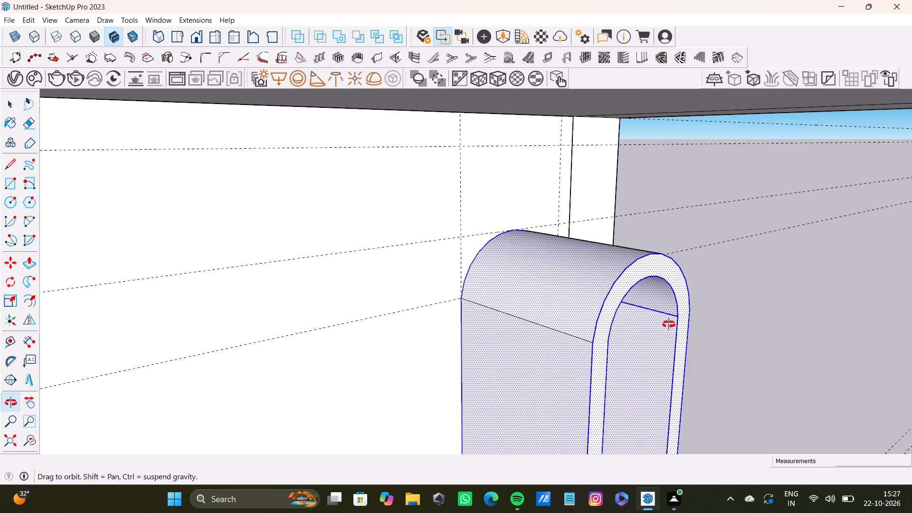
pyautogui.moveTo(669, 324); pyautogui.dragTo(659, 327, button='middle')
pyautogui.keyDown('shift'); pyautogui.scroll(3, 578, 345); pyautogui.keyUp('shift')
pyautogui.keyDown('shift'); pyautogui.click(578, 343); pyautogui.keyUp('shift')
pyautogui.keyDown('shift'); pyautogui.scroll(-2, 578, 343); pyautogui.keyUp('shift')
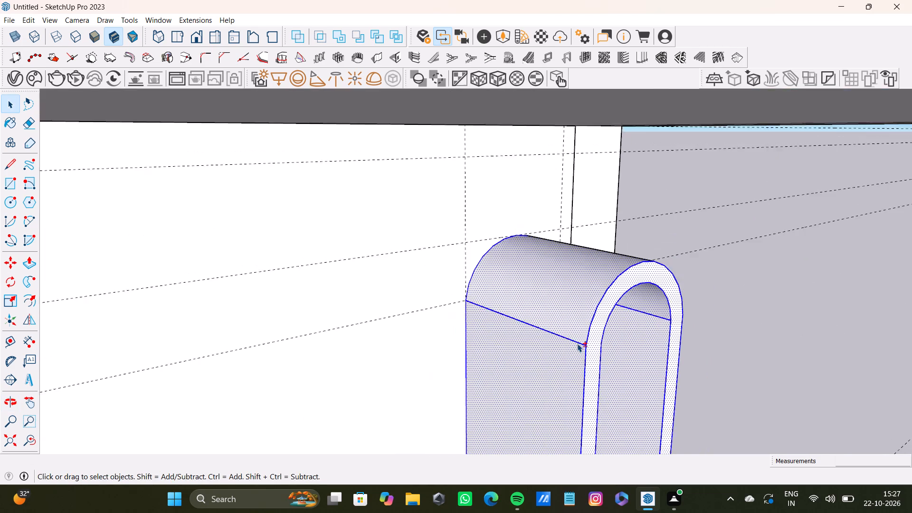
pyautogui.keyDown('shift'); pyautogui.scroll(-12, 577, 343); pyautogui.keyUp('shift')
# Scale the selected right niche along the red axis by 1.42, widening it toward the middle of the wall.
pyautogui.keyDown('shift'); pyautogui.click(34, 446); pyautogui.keyUp('shift')
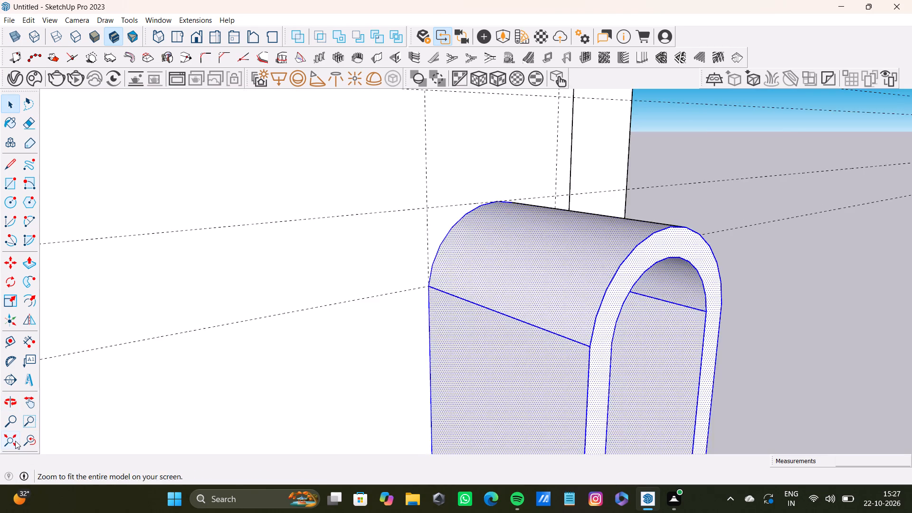
pyautogui.keyDown('shift'); pyautogui.click(15, 441); pyautogui.keyUp('shift')
pyautogui.moveTo(446, 392); pyautogui.dragTo(294, 415, button='middle')
pyautogui.press('s')
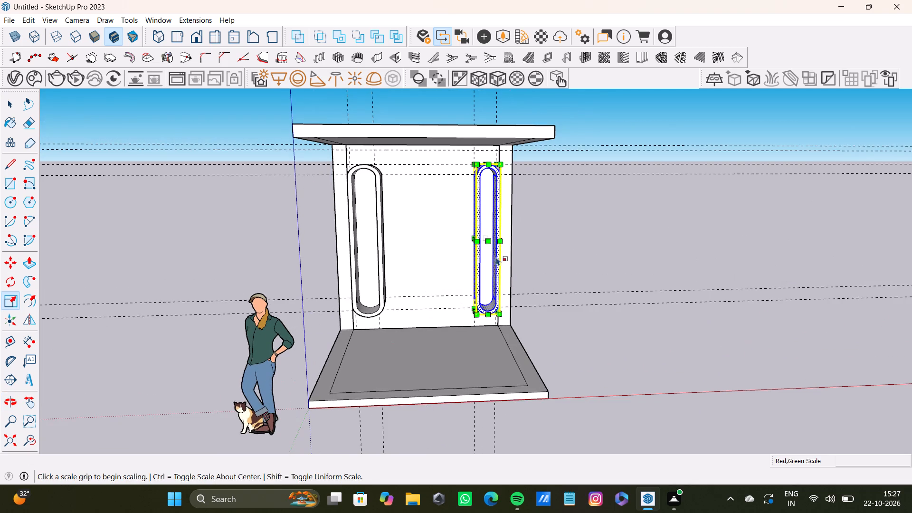
pyautogui.scroll(7, 492, 252)
pyautogui.moveTo(469, 238); pyautogui.dragTo(509, 232, button='middle')
pyautogui.scroll(2, 463, 249)
pyautogui.click(467, 227)
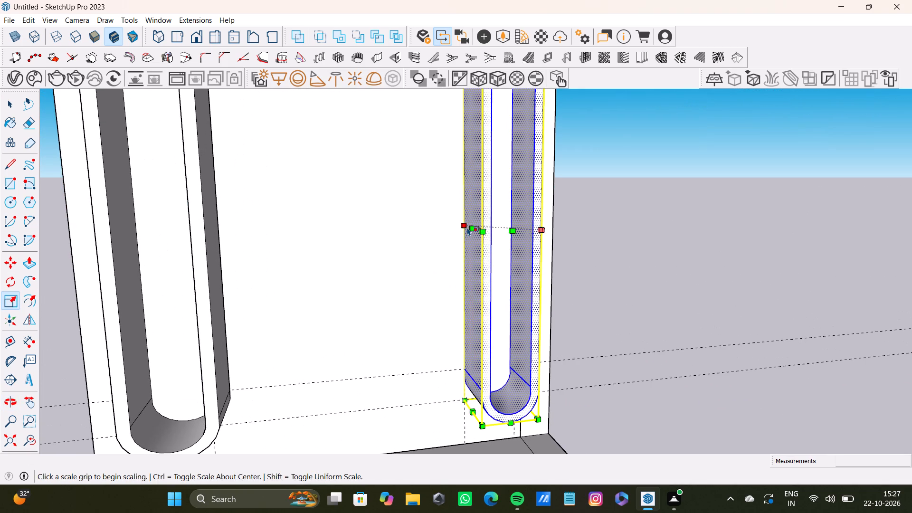
pyautogui.press('space')
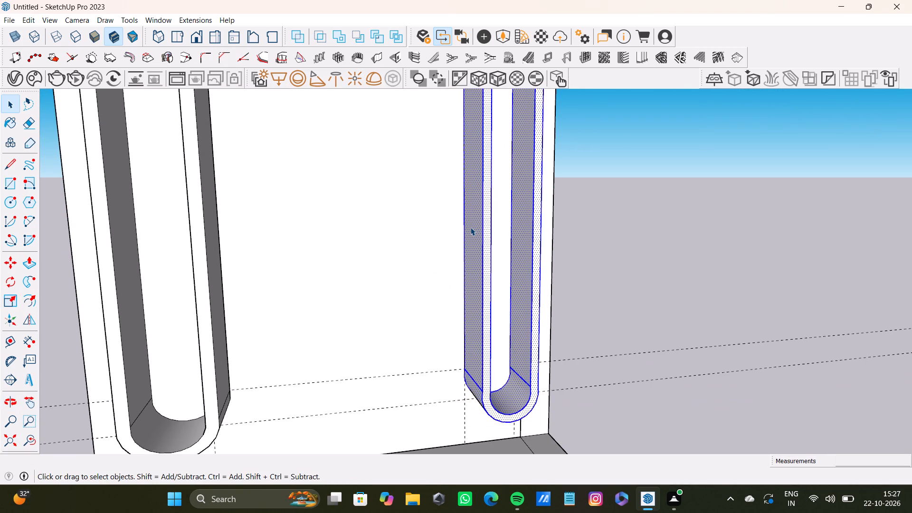
pyautogui.press('s')
pyautogui.moveTo(470, 231); pyautogui.dragTo(448, 233)
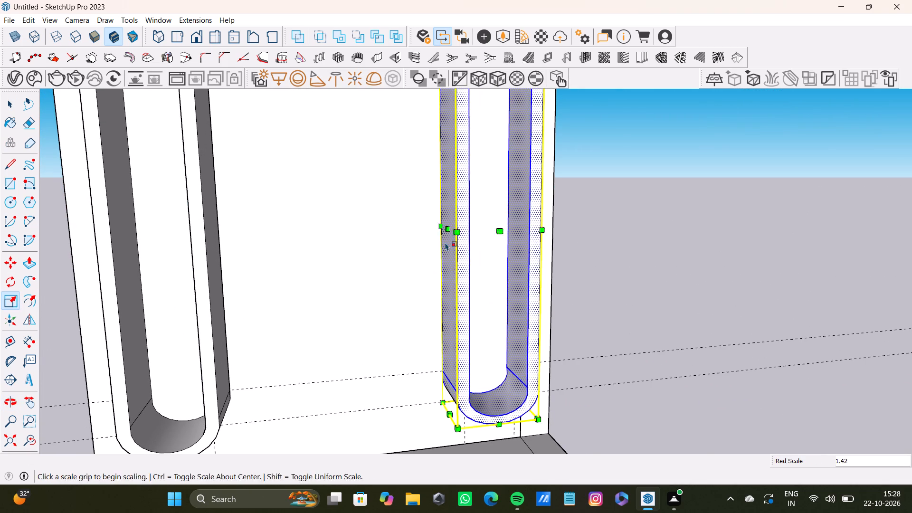
pyautogui.press('space')
pyautogui.scroll(-8, 445, 245)
pyautogui.moveTo(446, 263); pyautogui.dragTo(381, 197, button='middle')
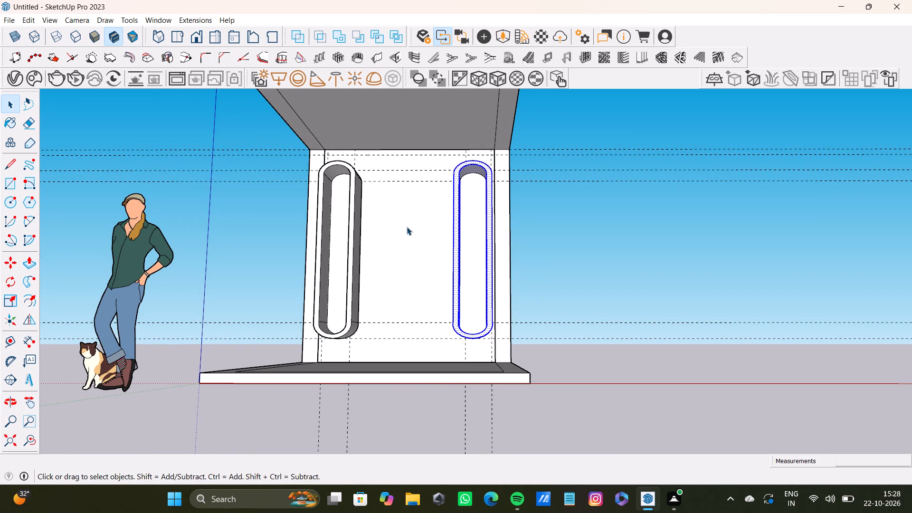
# Push/Pull the left side strip of the back wall forward to the floor slab's front edge, forming the left wall.
pyautogui.scroll(-5, 401, 237)
pyautogui.moveTo(401, 237); pyautogui.dragTo(415, 242, button='middle')
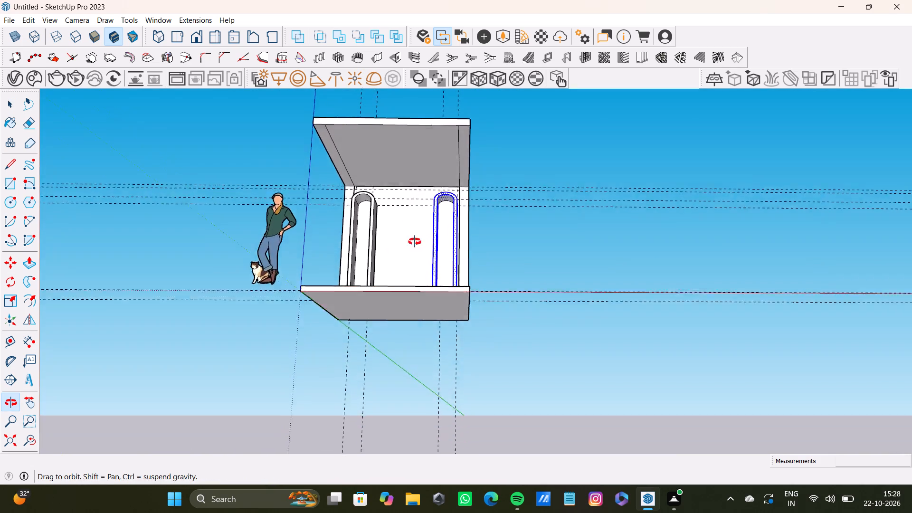
pyautogui.moveTo(415, 242); pyautogui.dragTo(484, 294, button='middle')
pyautogui.scroll(8, 285, 236)
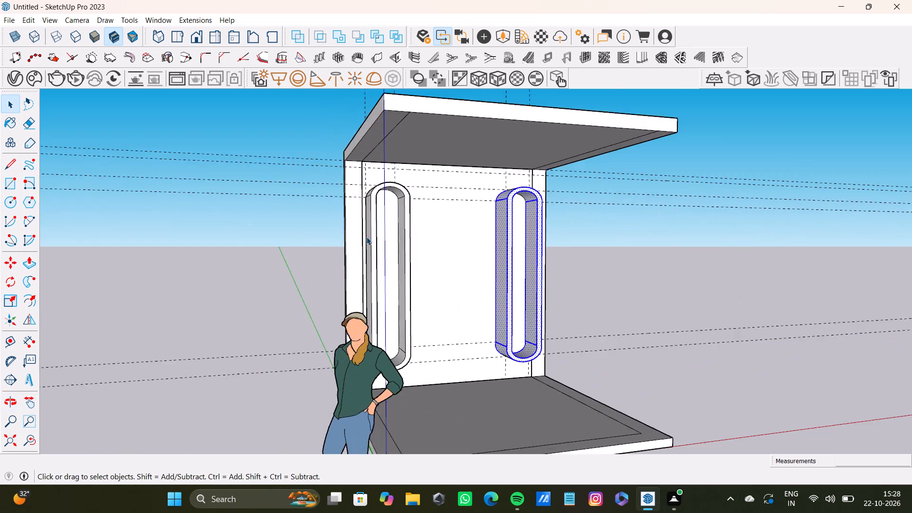
pyautogui.scroll(2, 366, 237)
pyautogui.click(350, 248)
pyautogui.scroll(-7, 350, 248)
pyautogui.moveTo(350, 251); pyautogui.dragTo(250, 289, button='middle')
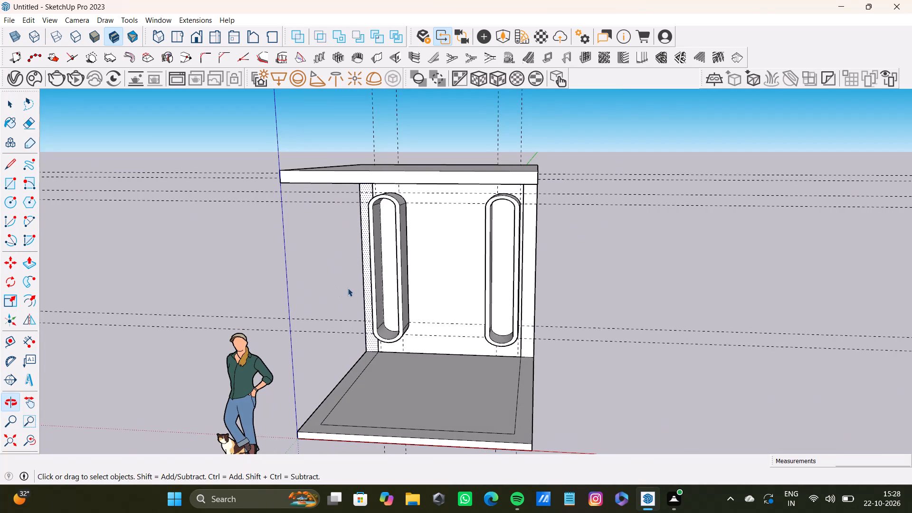
pyautogui.press('p')
pyautogui.moveTo(371, 333); pyautogui.dragTo(331, 403)
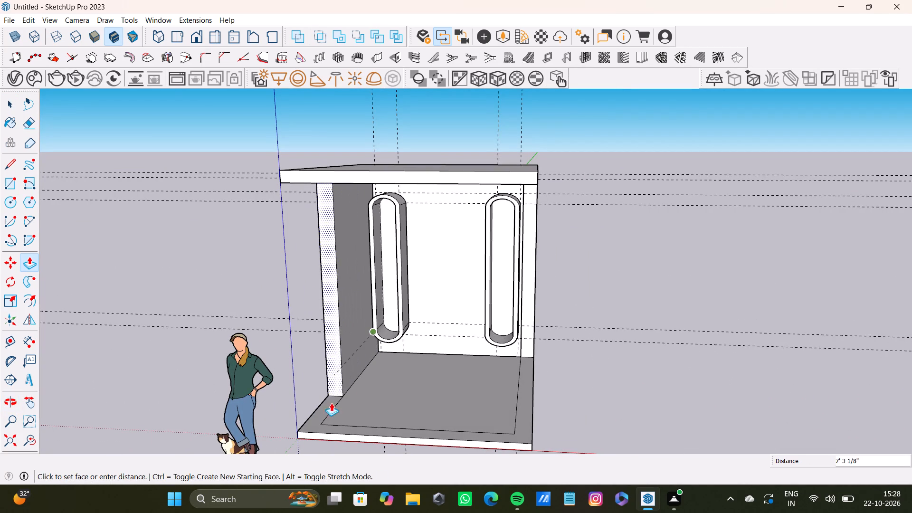
pyautogui.moveTo(331, 403); pyautogui.dragTo(309, 430)
pyautogui.moveTo(318, 414); pyautogui.dragTo(297, 437)
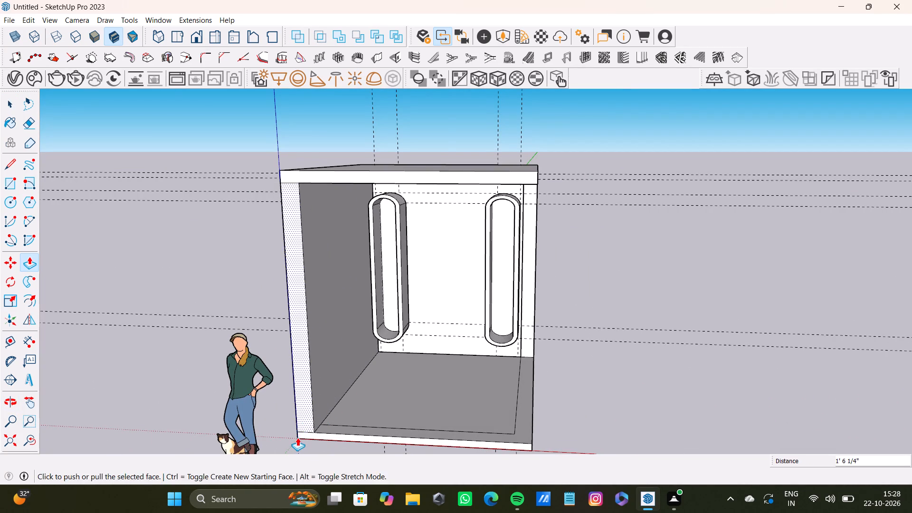
# Push/Pull the right side strip of the back wall forward to the floor slab's front edge, forming the right wall.
pyautogui.scroll(-4, 300, 433)
pyautogui.keyDown('shift'); pyautogui.moveTo(304, 432); pyautogui.dragTo(262, 376, button='middle'); pyautogui.keyUp('shift')
pyautogui.scroll(8, 393, 332)
pyautogui.press('space')
pyautogui.click(457, 332)
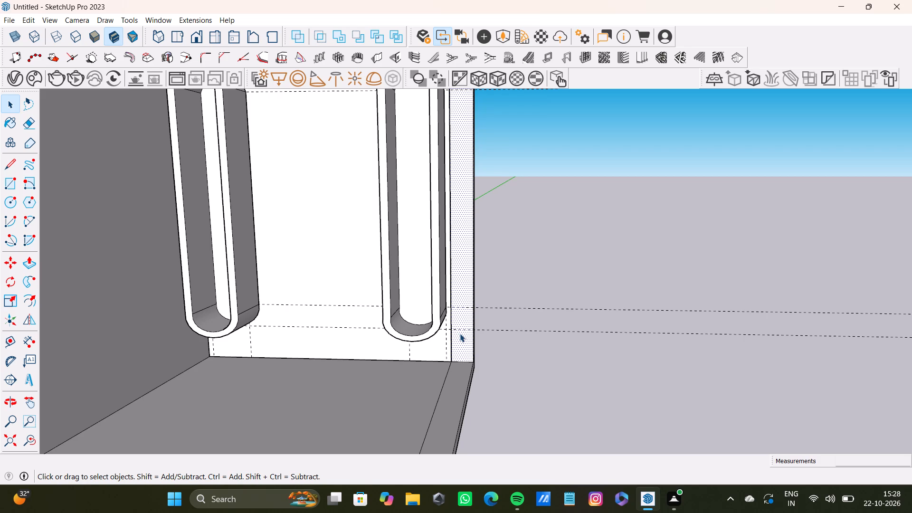
pyautogui.press('p')
pyautogui.moveTo(460, 332); pyautogui.dragTo(445, 422)
pyautogui.keyDown('shift'); pyautogui.moveTo(445, 422); pyautogui.dragTo(443, 278, button='middle'); pyautogui.keyUp('shift')
pyautogui.moveTo(437, 292); pyautogui.dragTo(423, 377)
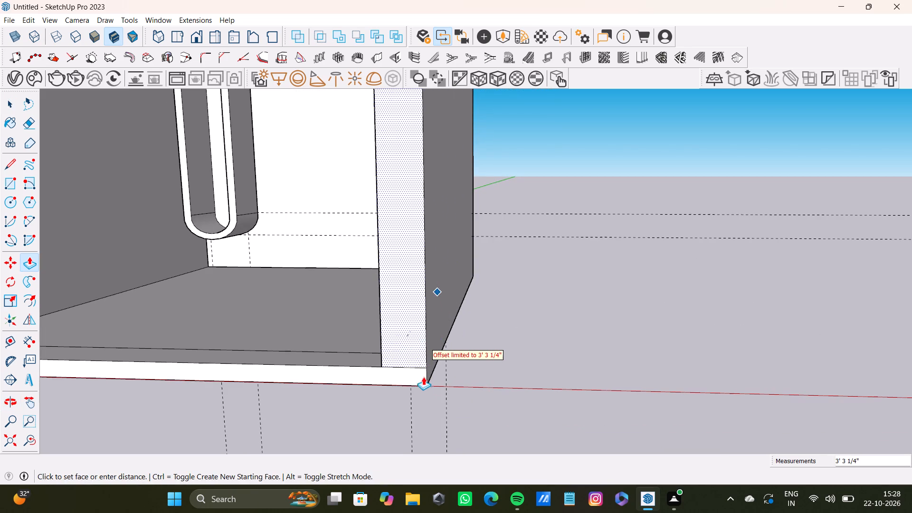
pyautogui.moveTo(423, 377); pyautogui.dragTo(421, 383)
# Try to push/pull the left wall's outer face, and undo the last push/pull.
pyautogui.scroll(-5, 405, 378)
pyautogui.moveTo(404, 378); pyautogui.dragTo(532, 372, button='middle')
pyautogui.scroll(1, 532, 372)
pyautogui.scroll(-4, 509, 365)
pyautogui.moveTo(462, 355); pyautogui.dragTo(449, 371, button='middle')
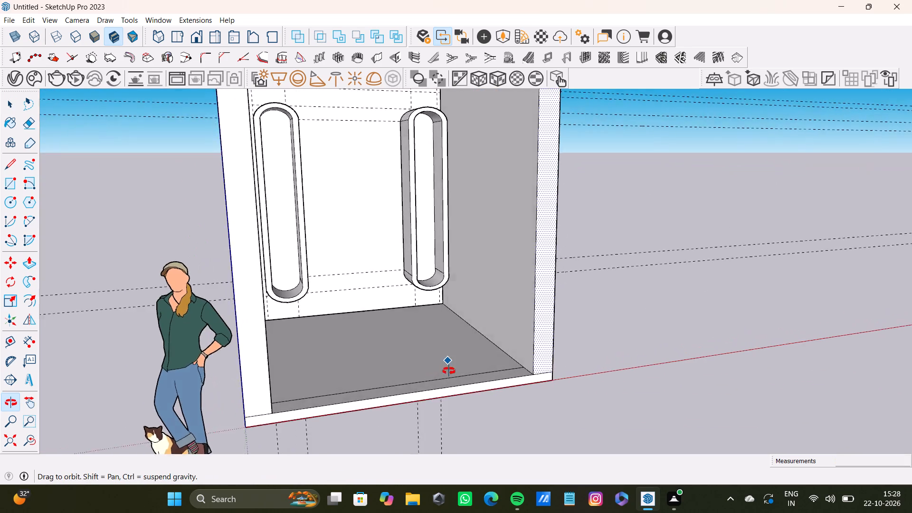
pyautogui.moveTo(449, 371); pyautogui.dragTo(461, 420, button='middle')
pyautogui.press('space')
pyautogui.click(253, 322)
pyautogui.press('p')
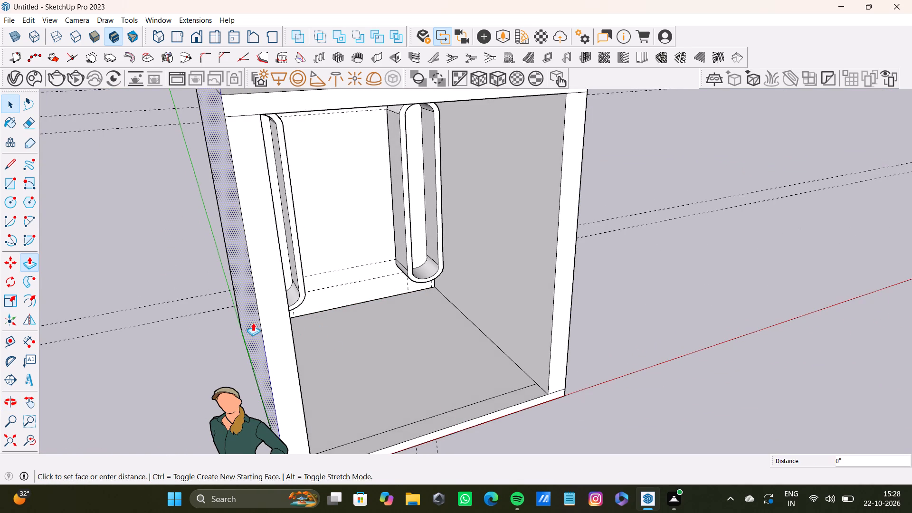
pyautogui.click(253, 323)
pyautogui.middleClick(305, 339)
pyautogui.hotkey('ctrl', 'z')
# Push the left wall's inner face outward to make the wall thinner.
pyautogui.moveTo(292, 341); pyautogui.dragTo(257, 341, button='middle')
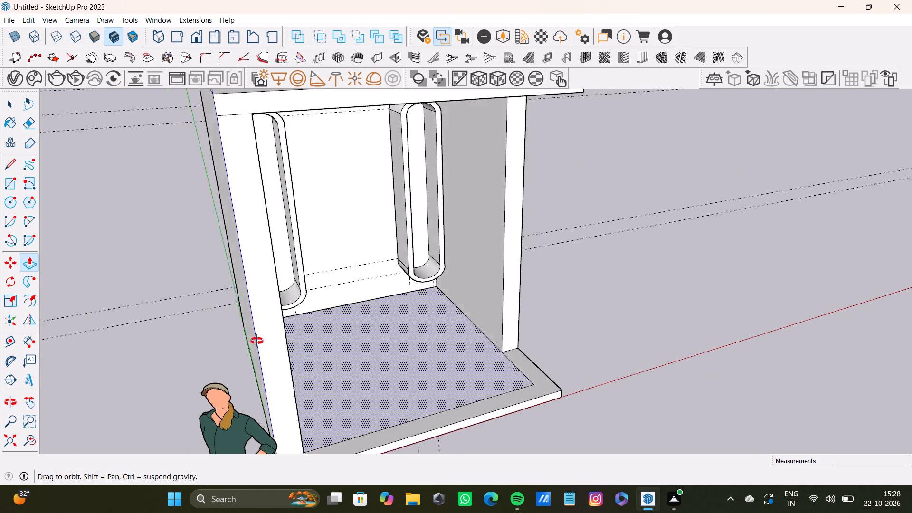
pyautogui.moveTo(257, 341); pyautogui.dragTo(145, 318, button='middle')
pyautogui.press('space')
pyautogui.click(223, 288)
pyautogui.press('p')
pyautogui.moveTo(223, 288); pyautogui.dragTo(215, 291)
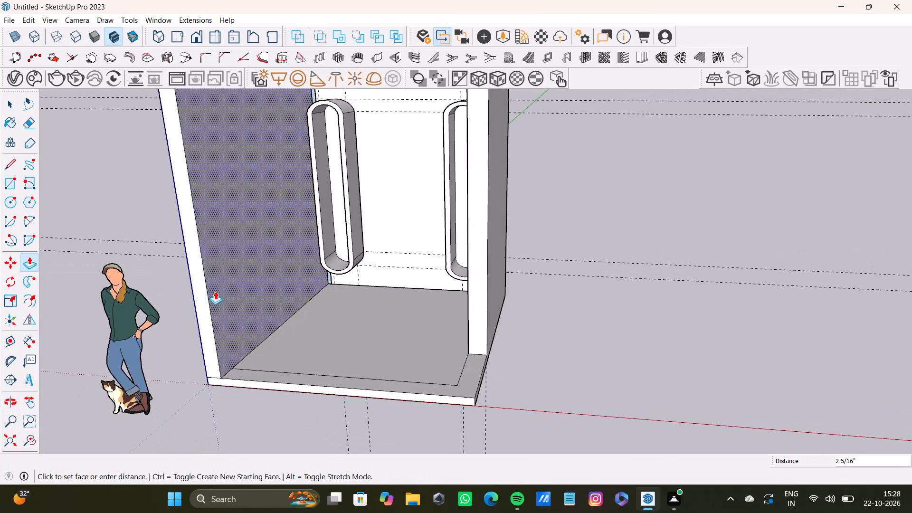
pyautogui.moveTo(215, 291); pyautogui.dragTo(210, 293)
# Draw a rectangle about 10' 6" high over the exposed back wall strip beside the left wall, from ceiling to floor.
pyautogui.scroll(-4, 223, 297)
pyautogui.press('space')
pyautogui.moveTo(258, 340); pyautogui.dragTo(354, 240, button='middle')
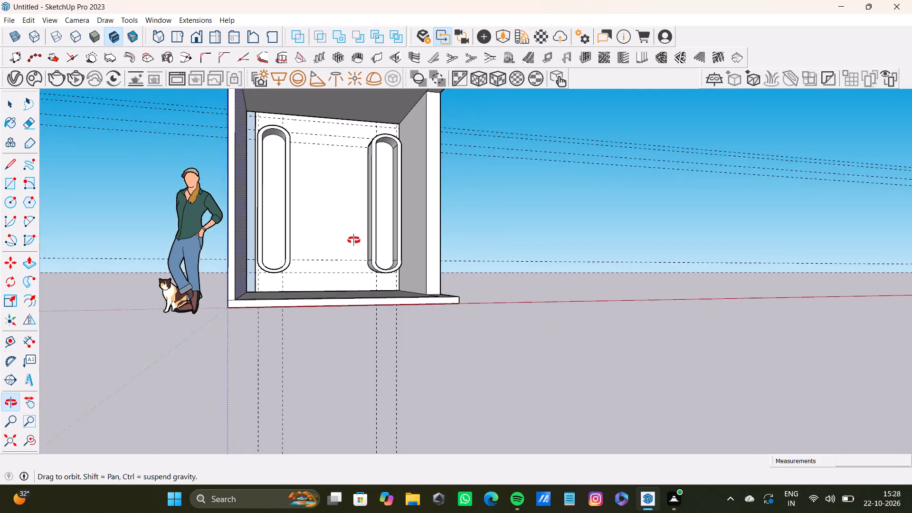
pyautogui.moveTo(354, 240); pyautogui.dragTo(346, 244, button='middle')
pyautogui.scroll(9, 263, 234)
pyautogui.keyDown('shift'); pyautogui.moveTo(259, 271); pyautogui.dragTo(292, 358, button='middle'); pyautogui.keyUp('shift')
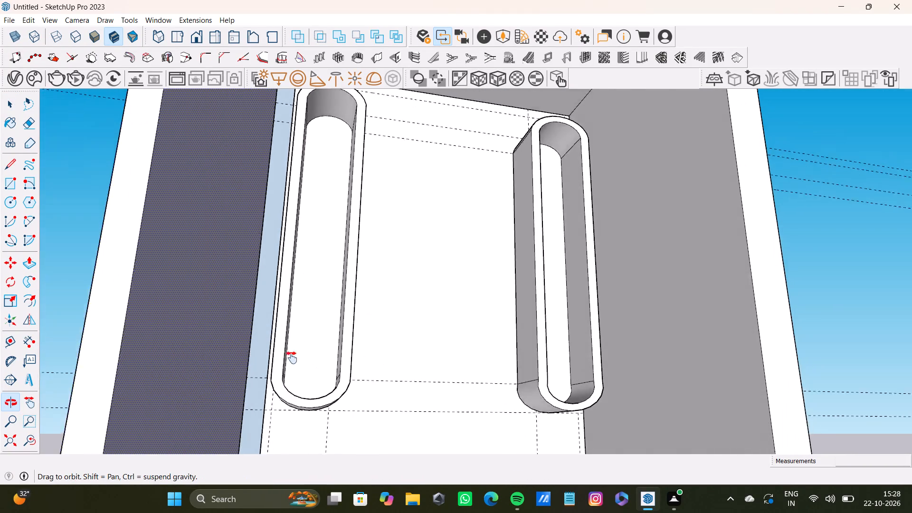
pyautogui.keyDown('shift'); pyautogui.moveTo(292, 358); pyautogui.dragTo(310, 447, button='middle'); pyautogui.keyUp('shift')
pyautogui.scroll(4, 332, 217)
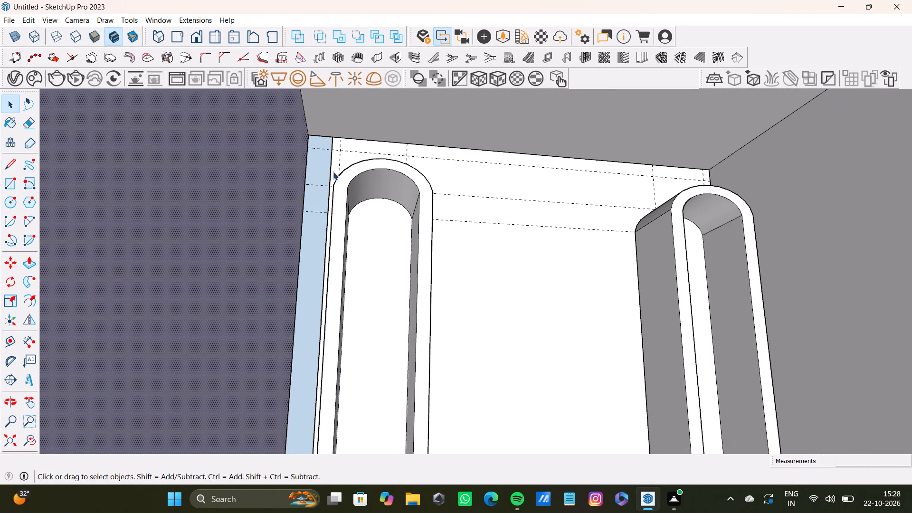
pyautogui.press('r')
pyautogui.scroll(5, 323, 124)
pyautogui.click(305, 136)
pyautogui.scroll(-2, 317, 222)
pyautogui.keyDown('shift'); pyautogui.moveTo(321, 243); pyautogui.dragTo(321, 152, button='middle'); pyautogui.keyUp('shift')
pyautogui.scroll(-9, 315, 262)
pyautogui.keyDown('shift'); pyautogui.moveTo(314, 301); pyautogui.dragTo(277, 41, button='middle'); pyautogui.keyUp('shift')
pyautogui.moveTo(256, 282); pyautogui.dragTo(256, 243, button='middle')
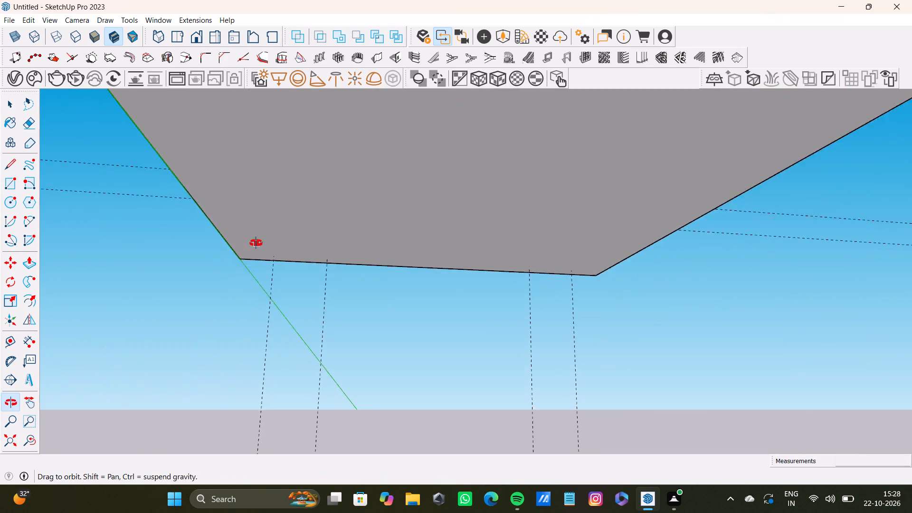
pyautogui.moveTo(256, 243); pyautogui.dragTo(232, 426, button='middle')
pyautogui.scroll(10, 234, 238)
pyautogui.moveTo(266, 290); pyautogui.dragTo(281, 228, button='middle')
pyautogui.scroll(6, 230, 269)
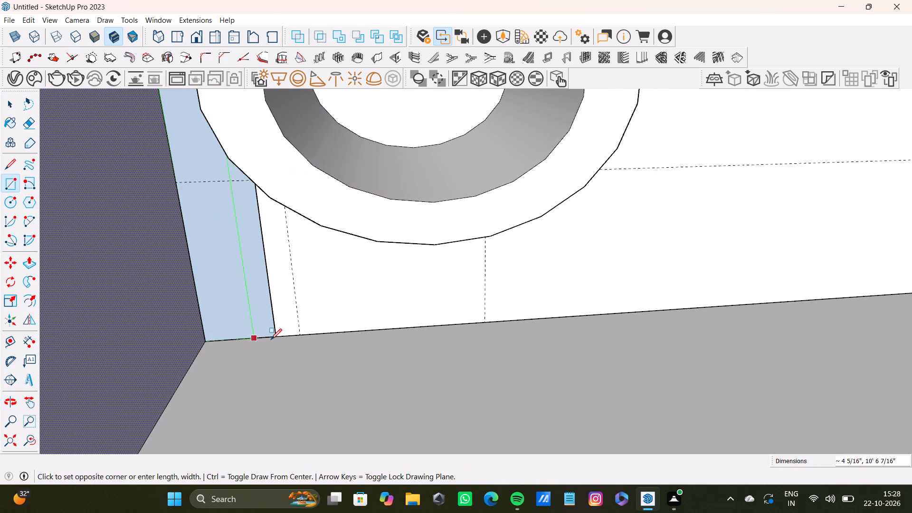
pyautogui.click(273, 340)
# Open the back wall group for editing.
pyautogui.press('space')
pyautogui.rightClick(313, 274)
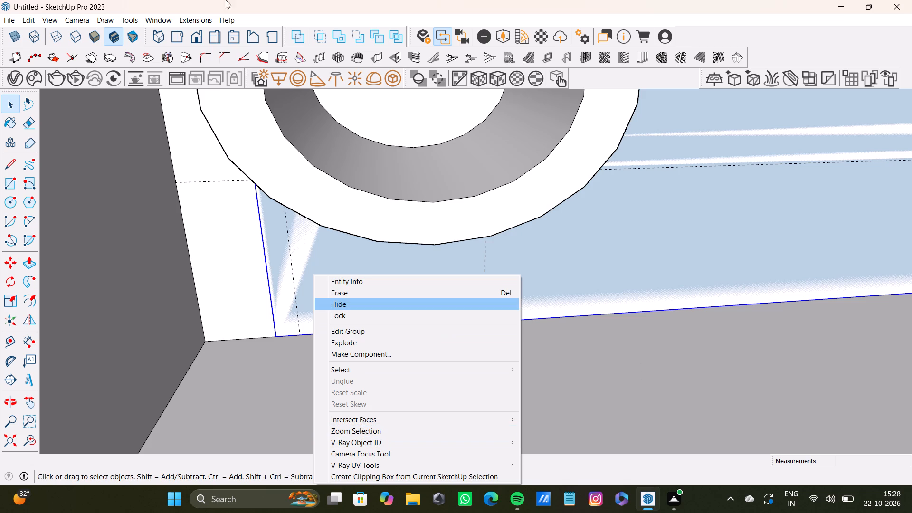
pyautogui.scroll(-4, 368, 443)
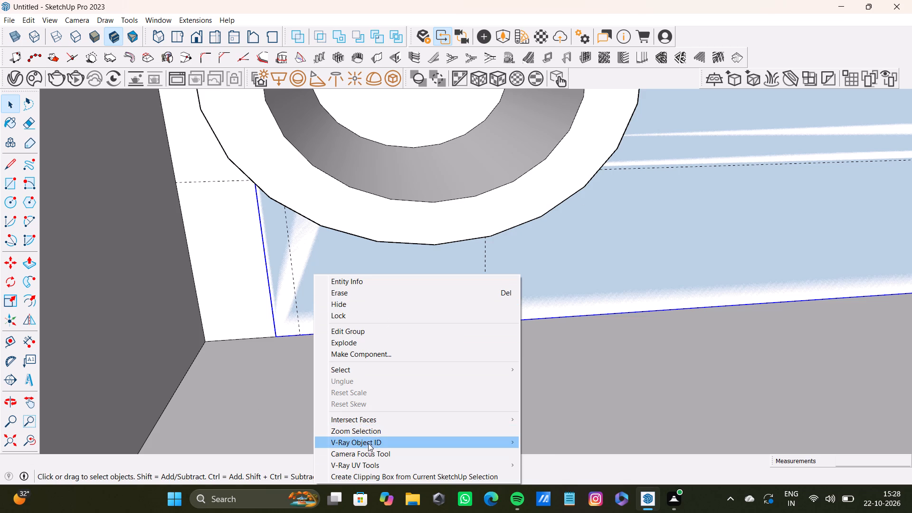
pyautogui.scroll(-3, 377, 418)
pyautogui.tripleClick(591, 237)
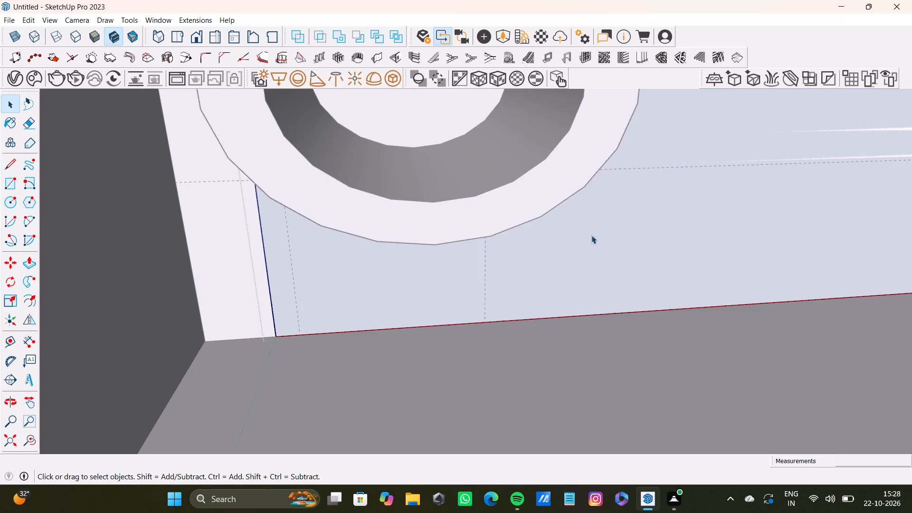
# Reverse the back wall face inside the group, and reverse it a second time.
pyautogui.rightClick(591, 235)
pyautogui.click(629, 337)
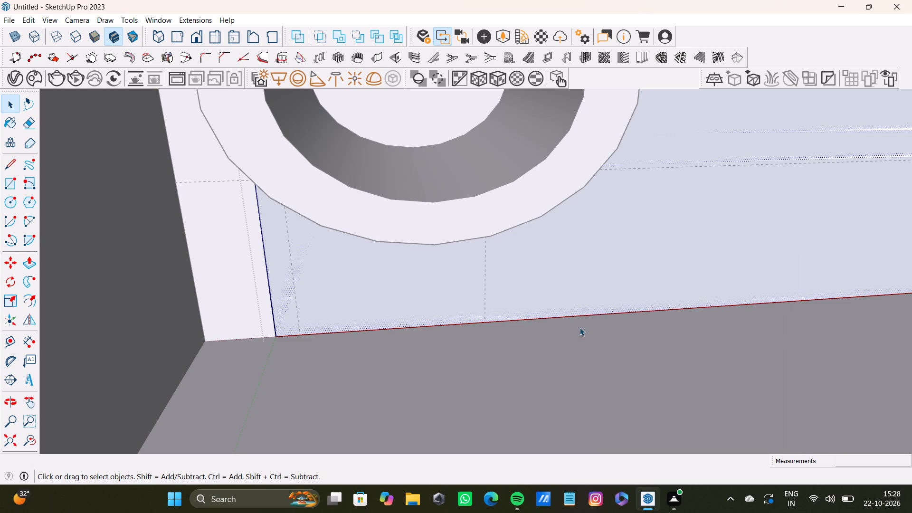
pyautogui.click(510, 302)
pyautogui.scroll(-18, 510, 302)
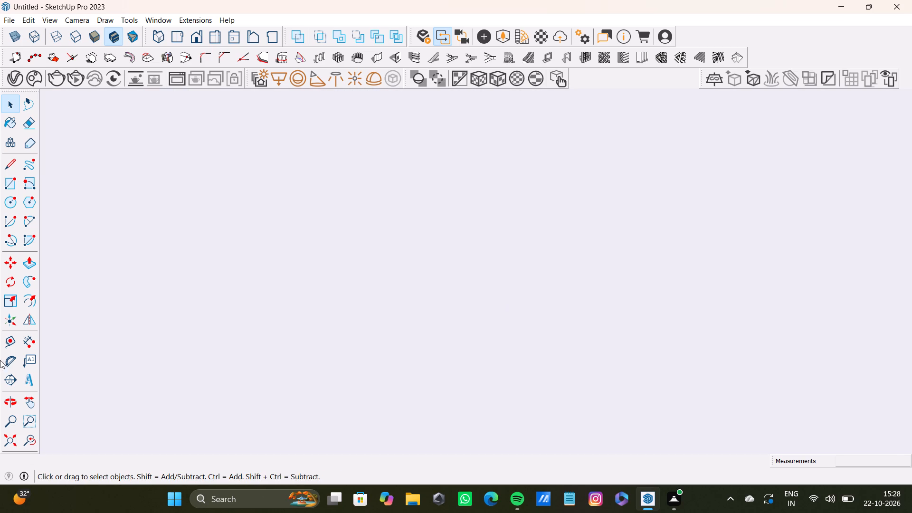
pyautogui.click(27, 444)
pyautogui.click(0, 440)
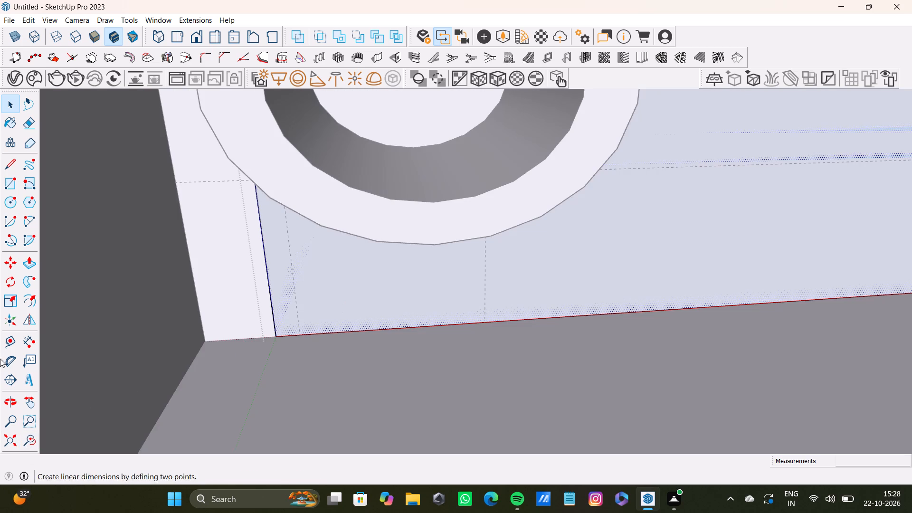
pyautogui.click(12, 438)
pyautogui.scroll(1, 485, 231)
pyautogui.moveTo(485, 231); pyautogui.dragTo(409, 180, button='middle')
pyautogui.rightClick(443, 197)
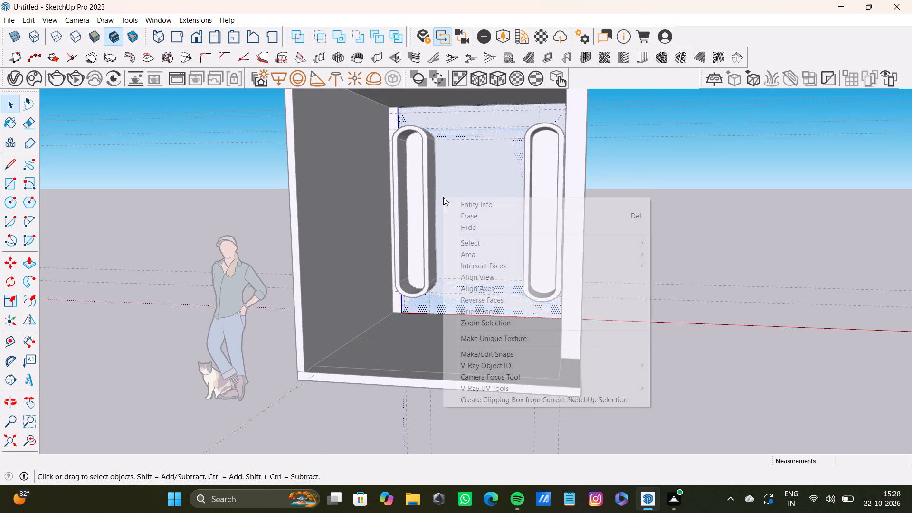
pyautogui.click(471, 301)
# Delete the overlapping back wall face inside the group and leave the group.
pyautogui.moveTo(480, 287); pyautogui.dragTo(514, 285, button='middle')
pyautogui.click(479, 247)
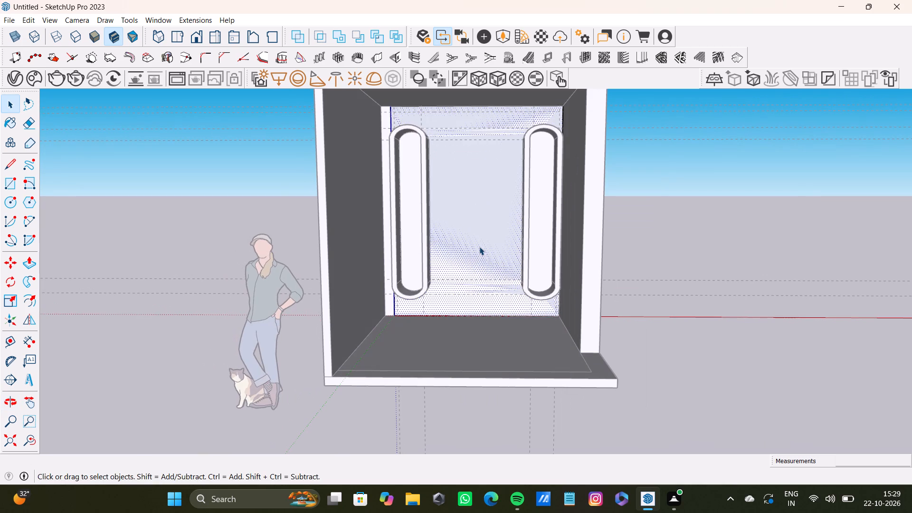
pyautogui.press('Delete')
pyautogui.press('Pause')
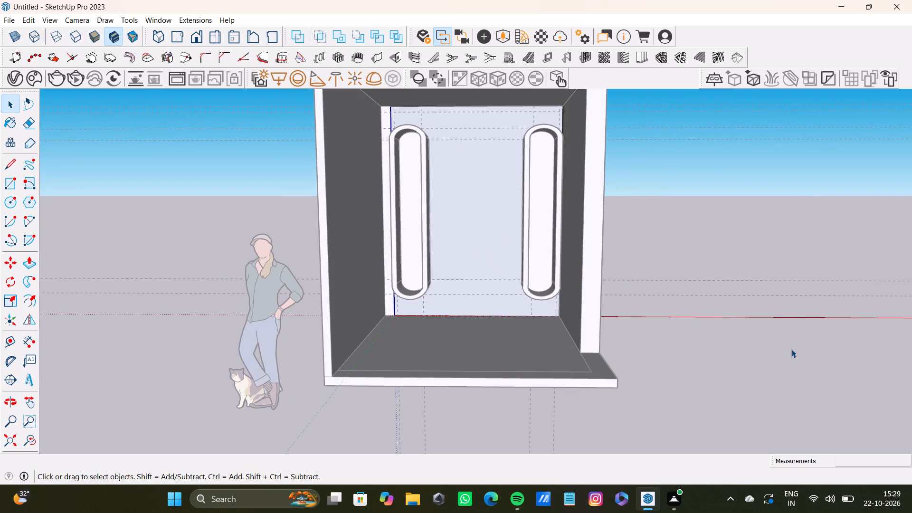
pyautogui.click(655, 258)
# Reverse the remaining back wall face between the two niches.
pyautogui.scroll(4, 437, 277)
pyautogui.rightClick(462, 246)
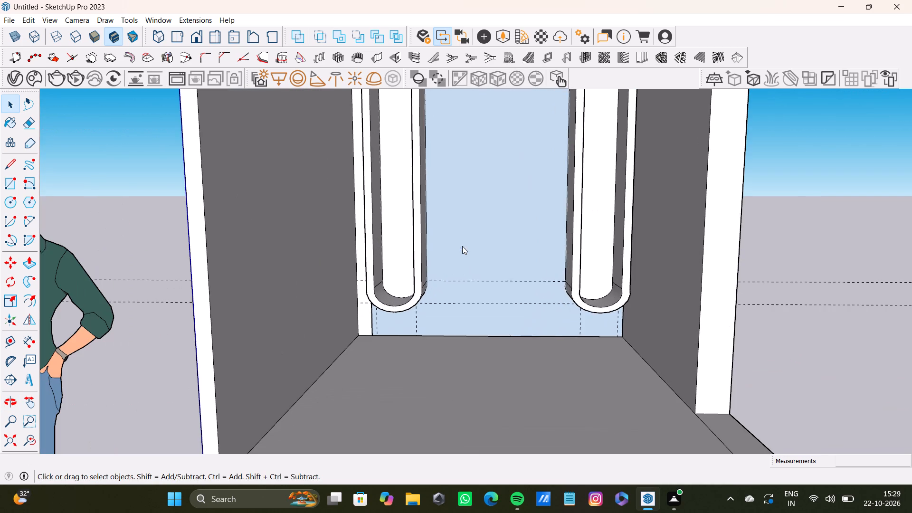
pyautogui.click(492, 353)
# Push the right wall's inner face outward by 5 13/16" to thin the wall.
pyautogui.moveTo(468, 319); pyautogui.dragTo(510, 311, button='middle')
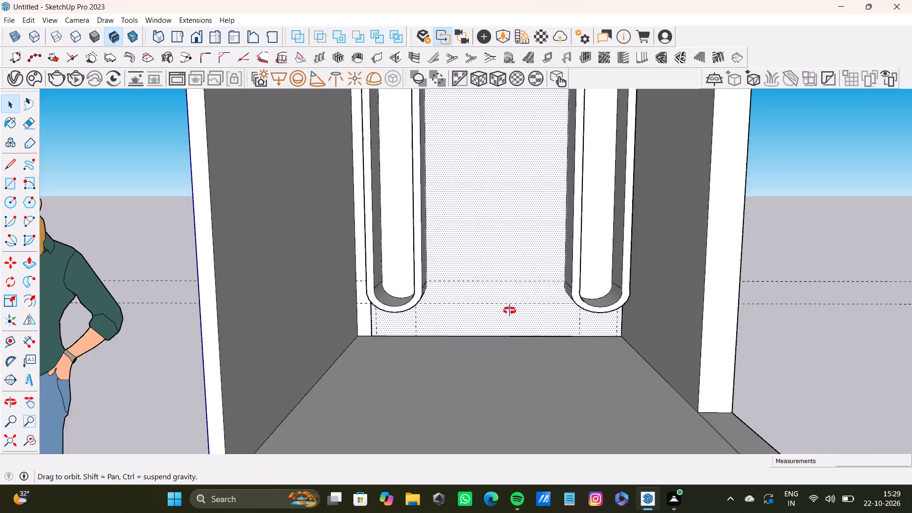
pyautogui.moveTo(510, 311); pyautogui.dragTo(514, 311, button='middle')
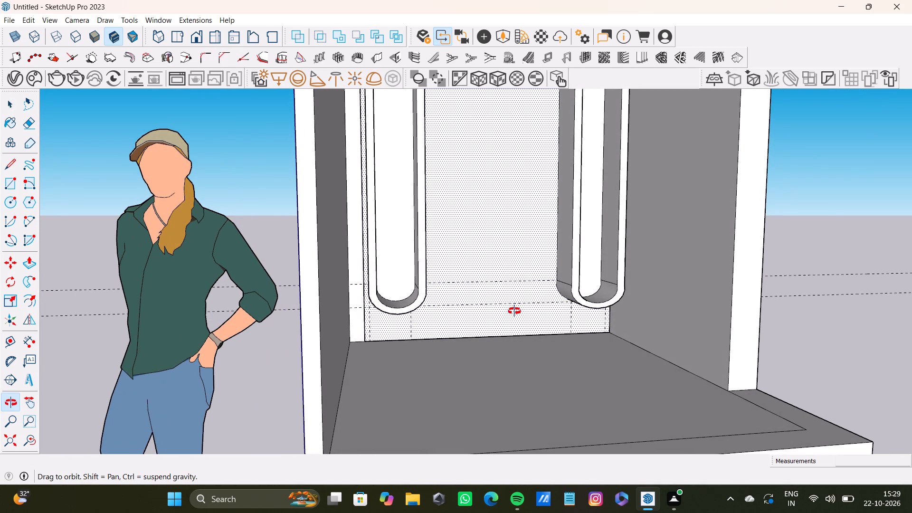
pyautogui.moveTo(514, 311); pyautogui.dragTo(503, 310, button='middle')
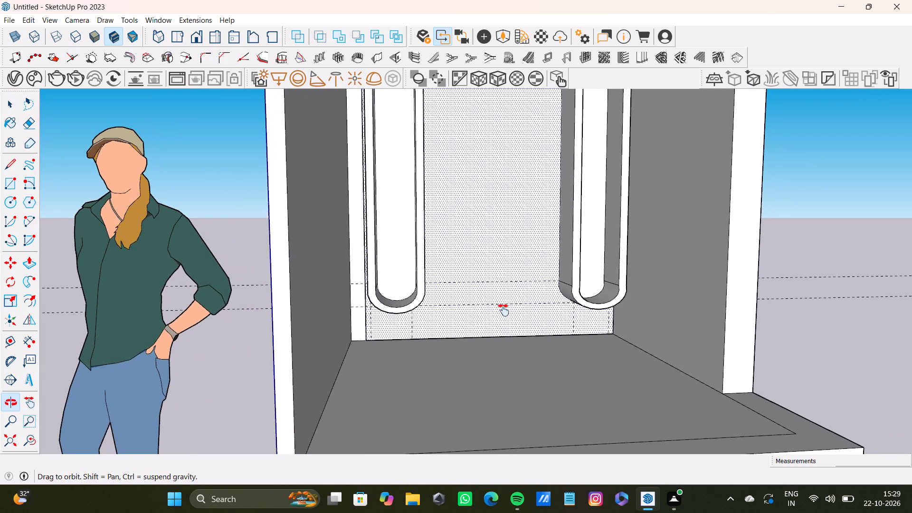
pyautogui.moveTo(503, 310); pyautogui.dragTo(391, 284, button='middle')
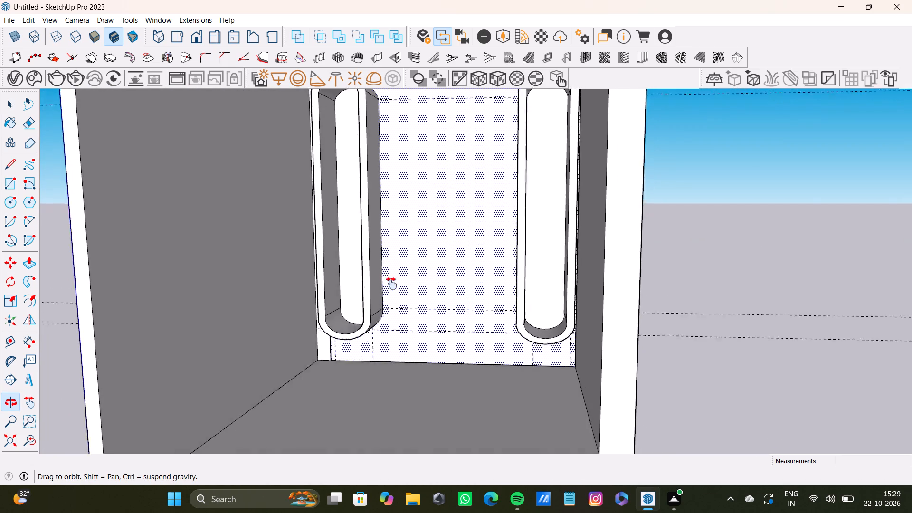
pyautogui.moveTo(391, 284); pyautogui.dragTo(420, 294, button='middle')
pyautogui.press('space')
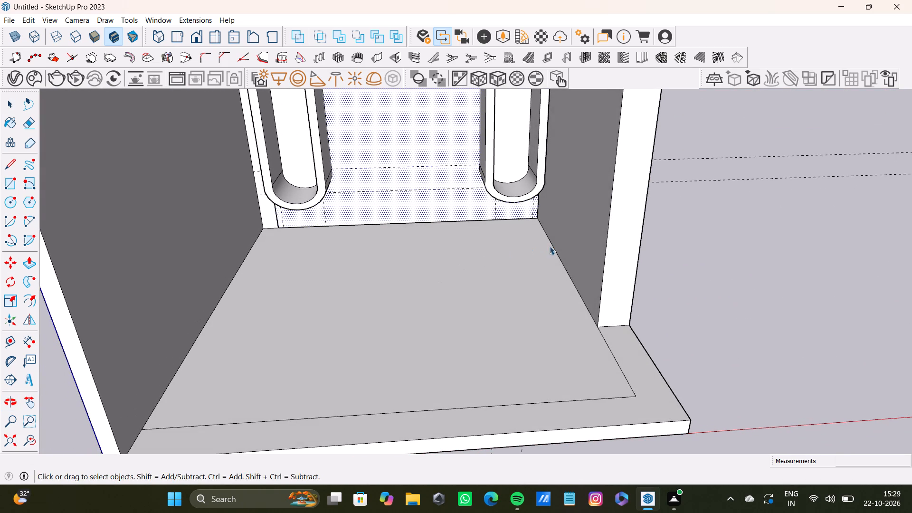
pyautogui.click(571, 247)
pyautogui.press('p')
pyautogui.moveTo(571, 247); pyautogui.dragTo(588, 248)
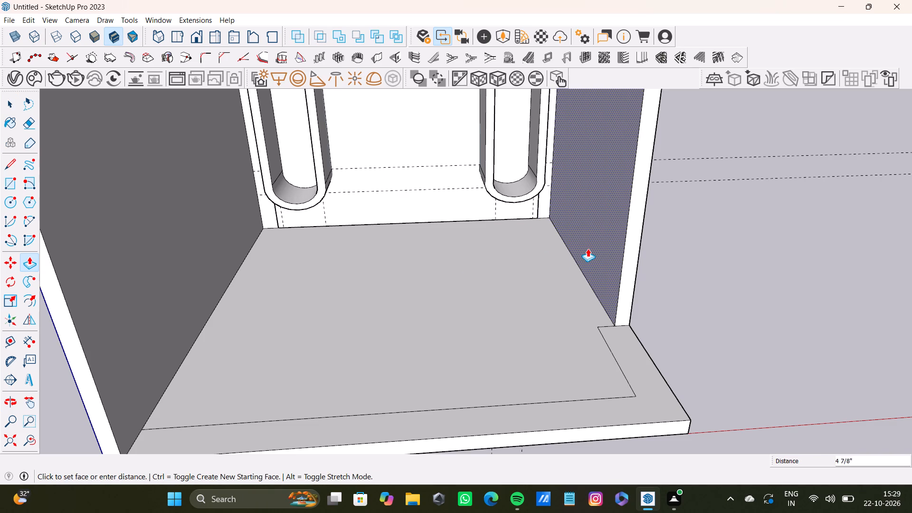
pyautogui.moveTo(588, 248); pyautogui.dragTo(589, 248)
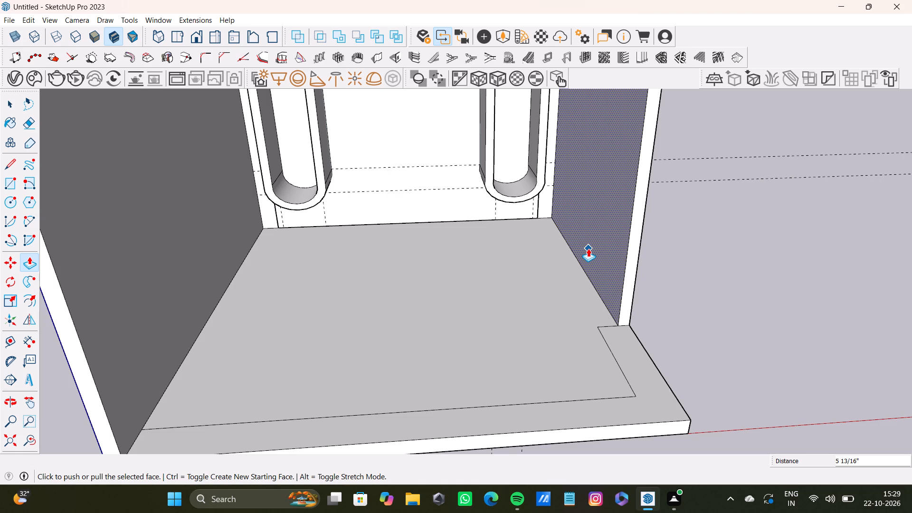
# Push/Pull the right wall's front end face forward until it is flush with the floor slab's front edge.
pyautogui.scroll(-6, 579, 243)
pyautogui.keyDown('shift'); pyautogui.moveTo(575, 263); pyautogui.dragTo(530, 246, button='middle'); pyautogui.keyUp('shift')
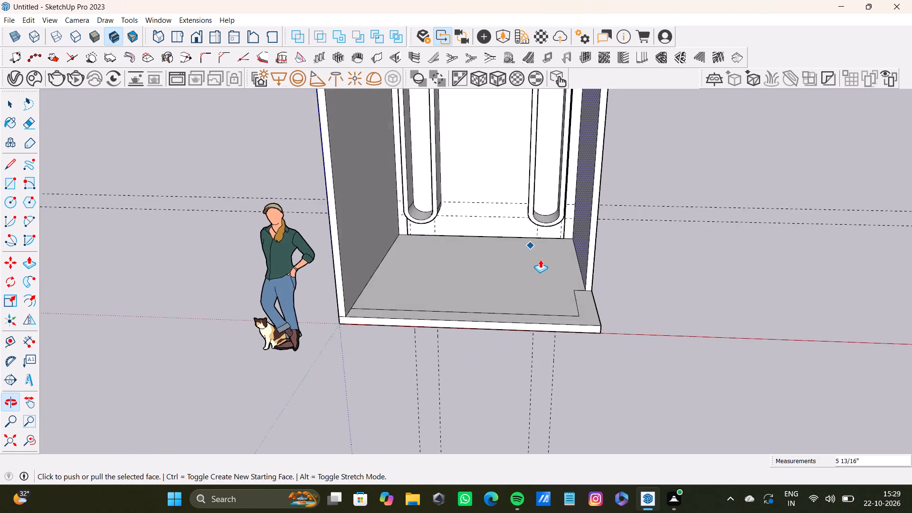
pyautogui.scroll(3, 542, 263)
pyautogui.keyDown('shift'); pyautogui.moveTo(557, 245); pyautogui.dragTo(614, 272, button='middle'); pyautogui.keyUp('shift')
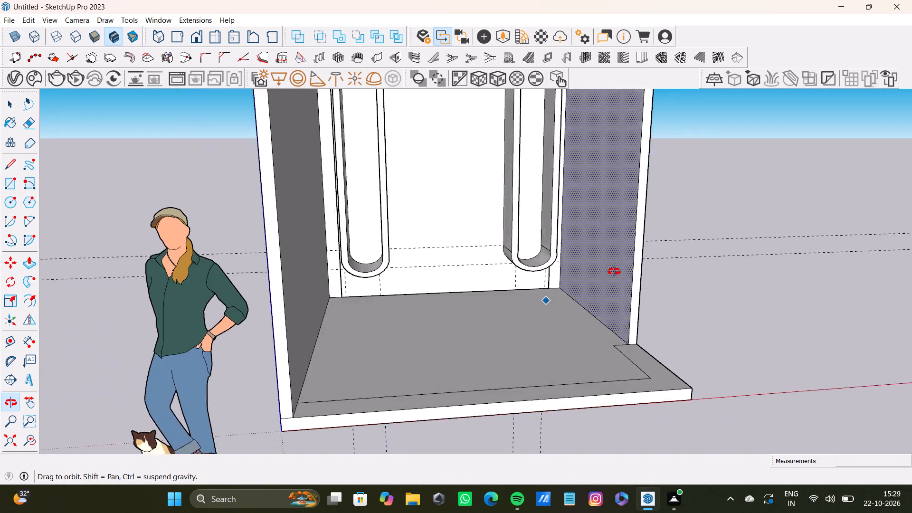
pyautogui.keyDown('shift'); pyautogui.moveTo(614, 272); pyautogui.dragTo(558, 269, button='middle'); pyautogui.keyUp('shift')
pyautogui.scroll(5, 602, 341)
pyautogui.moveTo(602, 341); pyautogui.dragTo(595, 408, button='middle')
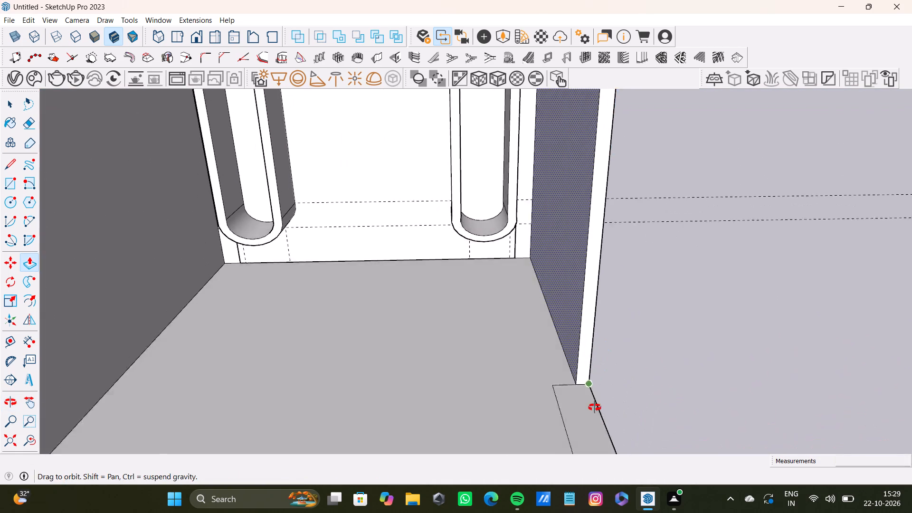
pyautogui.moveTo(595, 408); pyautogui.dragTo(557, 311, button='middle')
pyautogui.scroll(3, 557, 311)
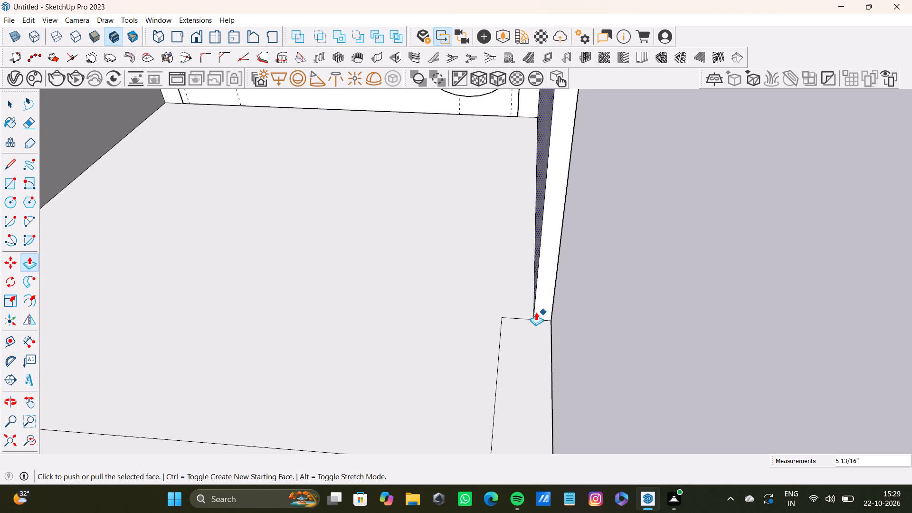
pyautogui.press('space')
pyautogui.click(546, 307)
pyautogui.press('p')
pyautogui.moveTo(546, 306); pyautogui.dragTo(557, 376)
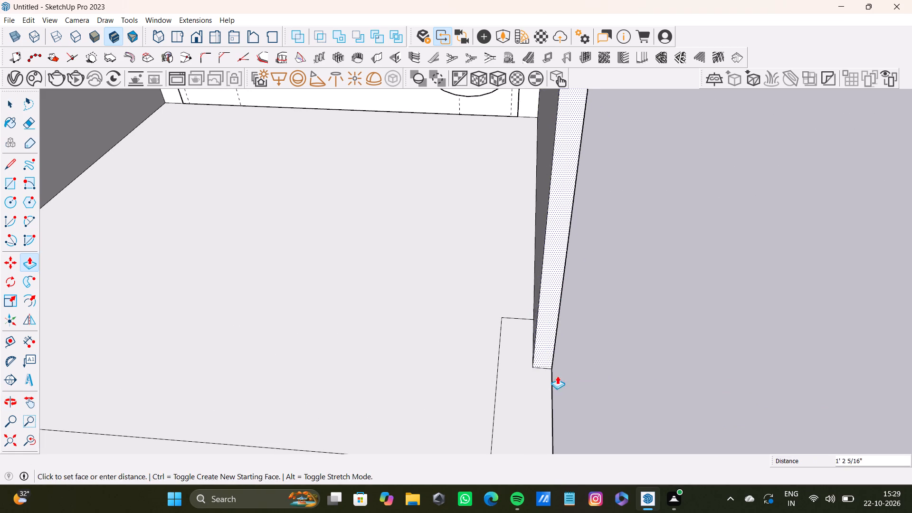
pyautogui.moveTo(557, 376); pyautogui.dragTo(554, 395)
pyautogui.scroll(-3, 551, 399)
pyautogui.moveTo(551, 399); pyautogui.dragTo(554, 292, button='middle')
pyautogui.moveTo(558, 278); pyautogui.dragTo(547, 369)
pyautogui.scroll(-4, 539, 368)
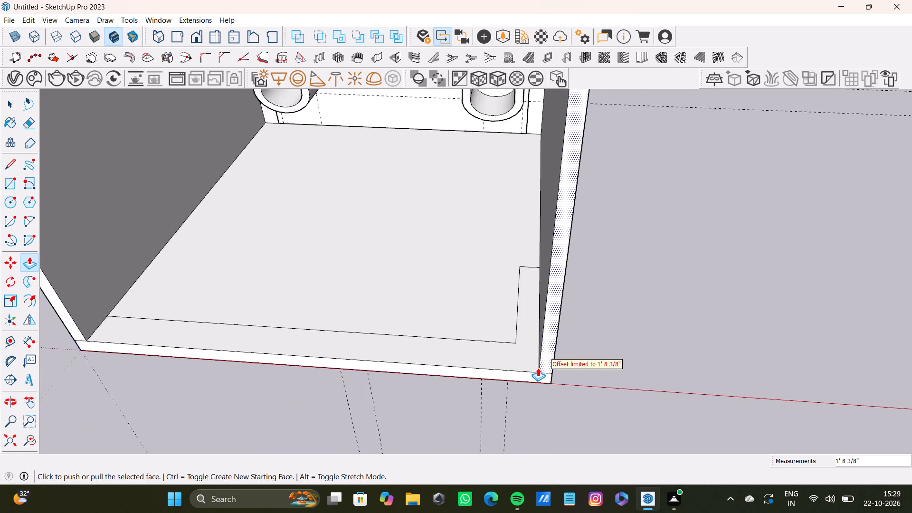
pyautogui.moveTo(537, 368); pyautogui.dragTo(591, 359, button='middle')
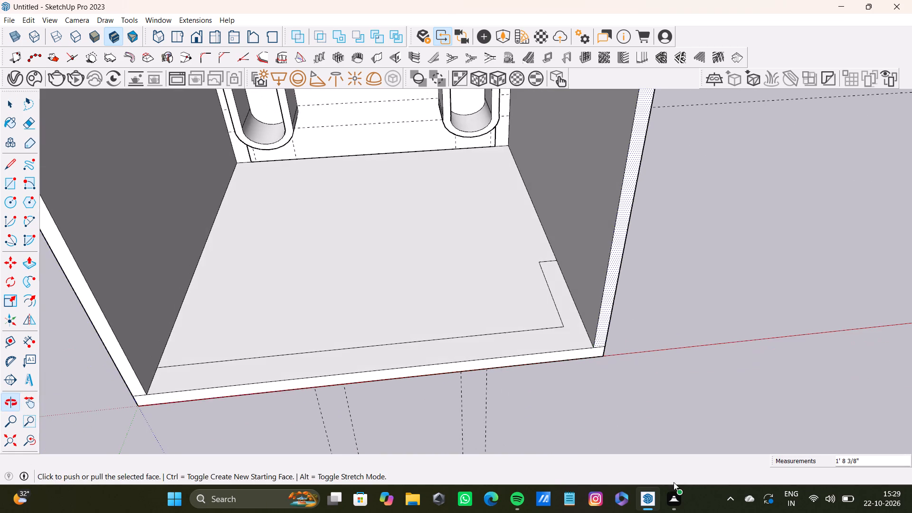
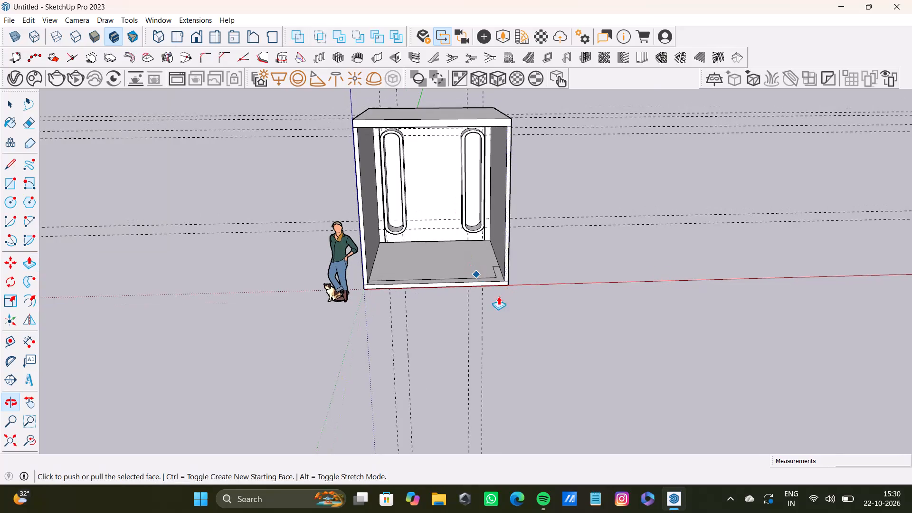
# Minimize the SketchUp window and launch the Fuji app from the desktop.
pyautogui.click(842, 1)
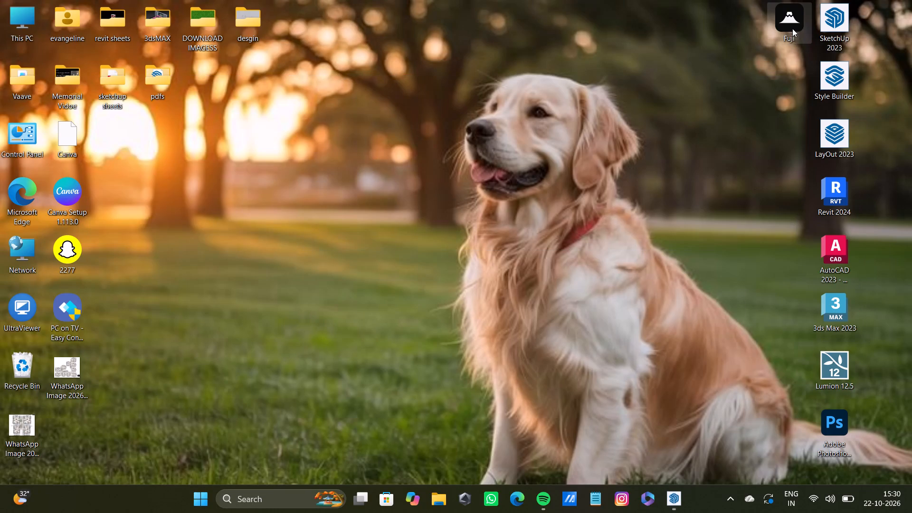
pyautogui.doubleClick(792, 28)
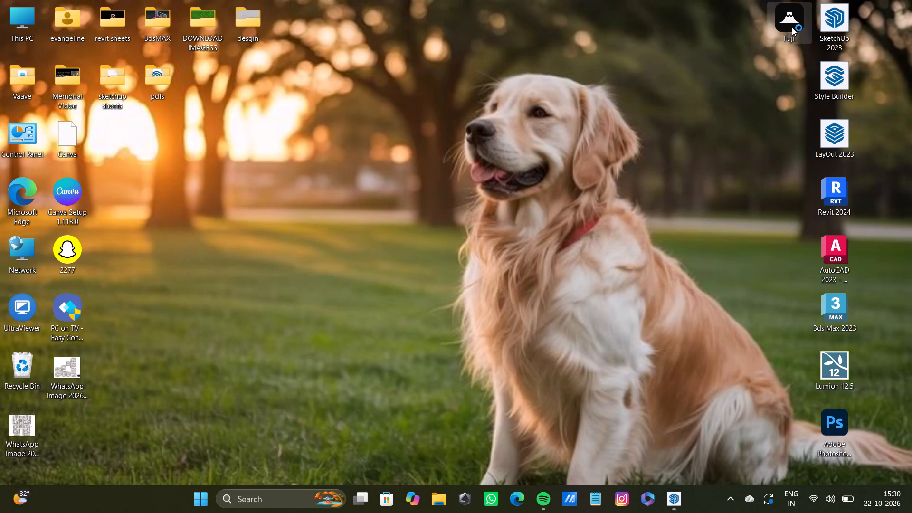
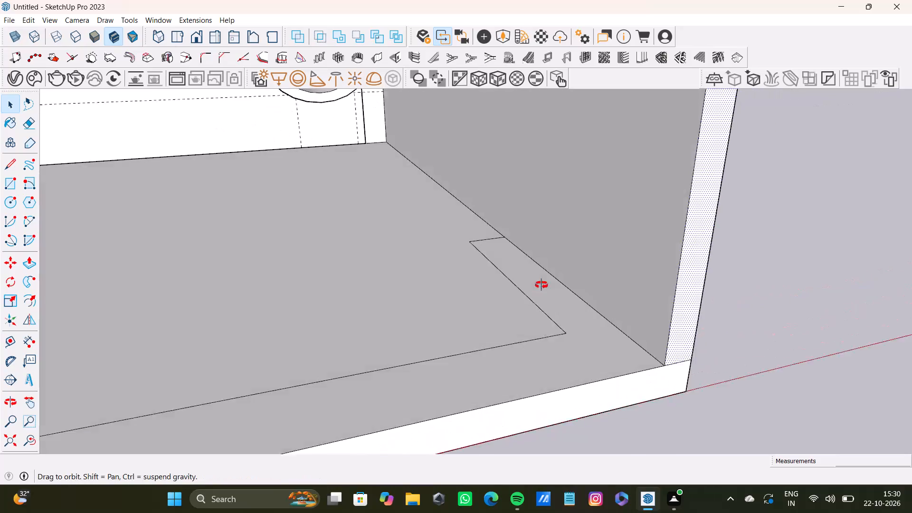
# Delete the three leftover outline edges from the floor near the room's front right corner.
pyautogui.press('space')
pyautogui.scroll(3, 538, 295)
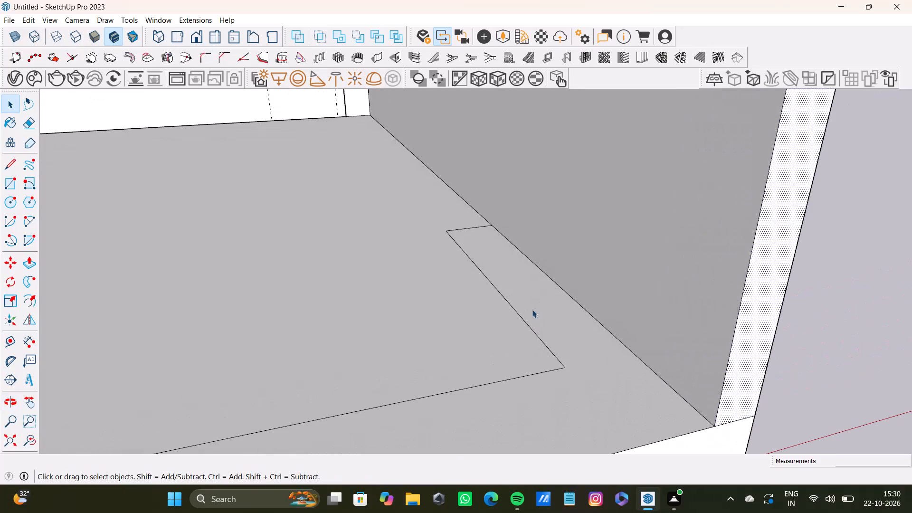
pyautogui.click(545, 347)
pyautogui.press('Delete')
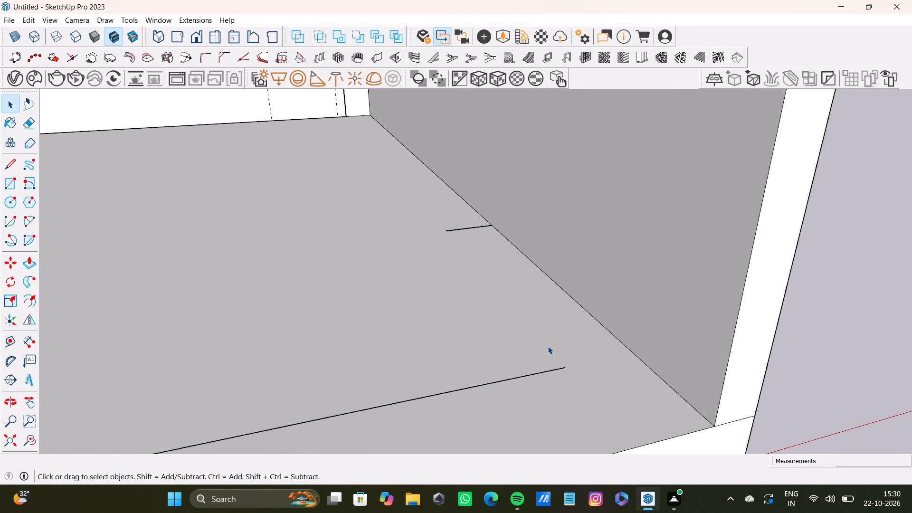
pyautogui.click(472, 227)
pyautogui.press('Delete')
pyautogui.scroll(-7, 549, 52)
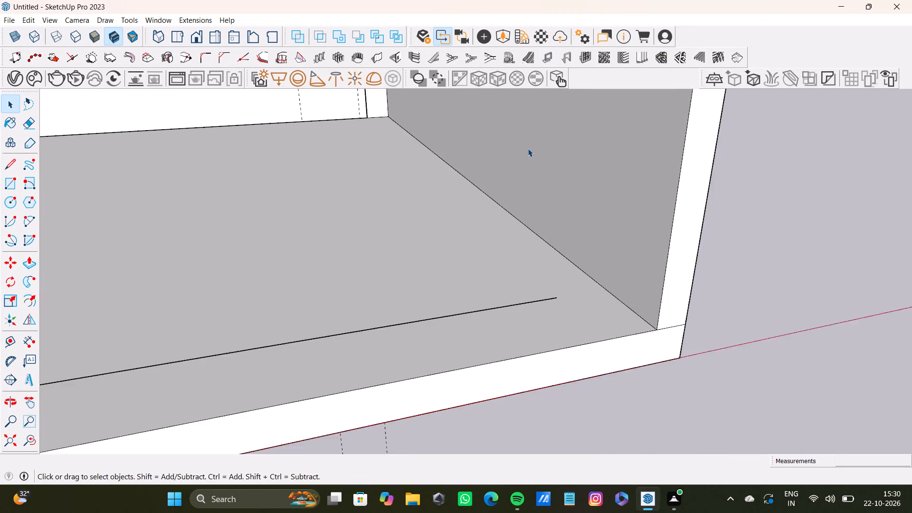
pyautogui.scroll(-8, 528, 148)
pyautogui.moveTo(517, 211); pyautogui.dragTo(500, 237, button='middle')
pyautogui.keyDown('shift'); pyautogui.scroll(6, 493, 251); pyautogui.keyUp('shift')
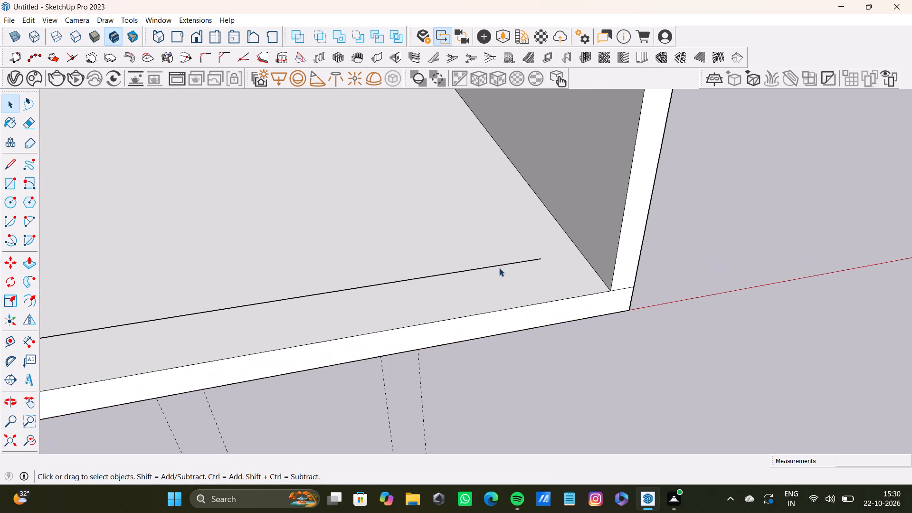
pyautogui.click(503, 266)
pyautogui.press('Delete')
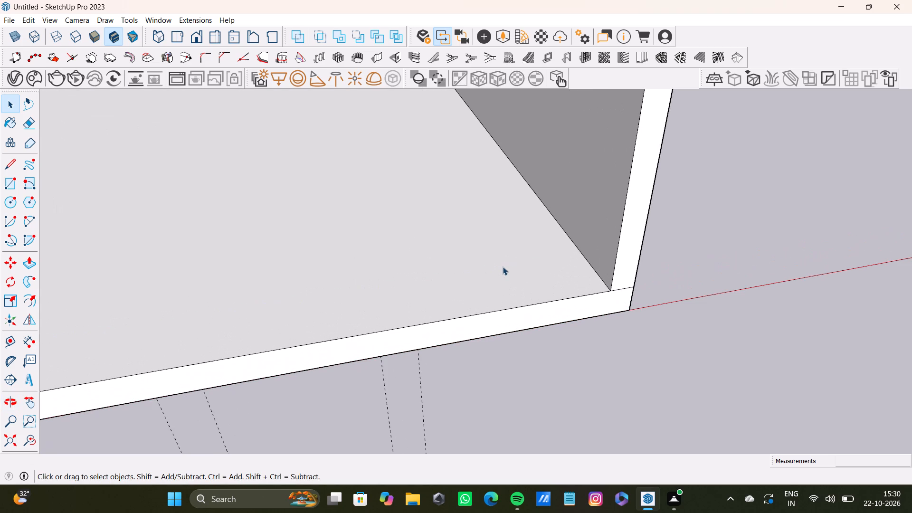
# Delete the two leftover outline edges from the underside of the ceiling beside the right wall.
pyautogui.scroll(-12, 468, 236)
pyautogui.keyDown('shift'); pyautogui.moveTo(470, 236); pyautogui.dragTo(445, 218, button='middle'); pyautogui.keyUp('shift')
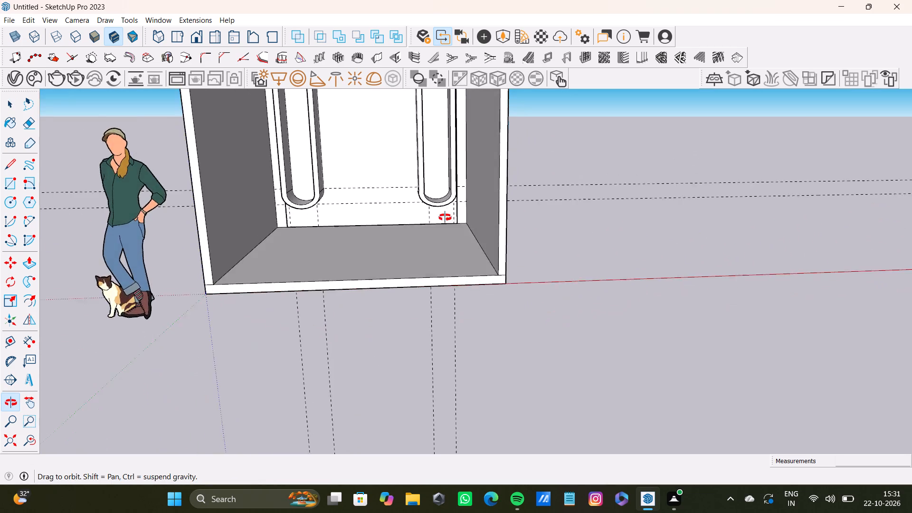
pyautogui.keyDown('shift'); pyautogui.moveTo(445, 218); pyautogui.dragTo(461, 298, button='middle'); pyautogui.keyUp('shift')
pyautogui.keyDown('shift'); pyautogui.scroll(-1, 447, 247); pyautogui.keyUp('shift')
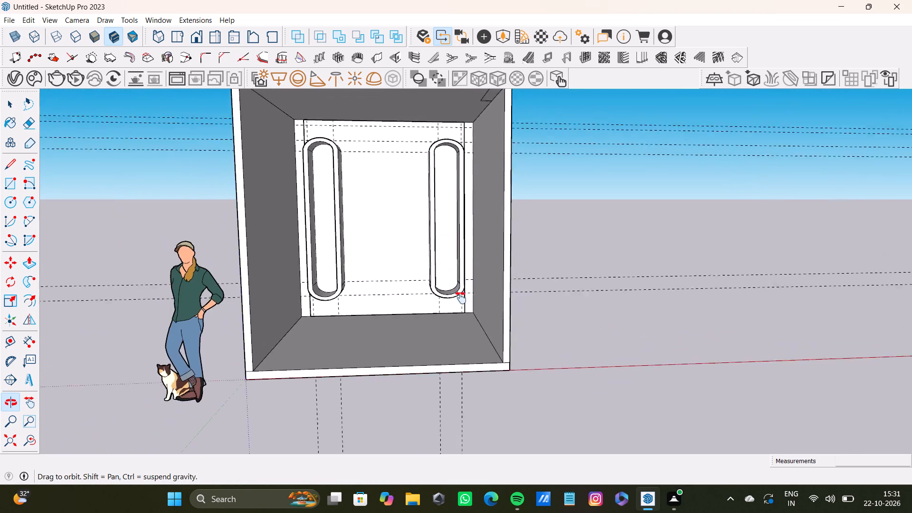
pyautogui.keyDown('shift'); pyautogui.moveTo(461, 298); pyautogui.dragTo(517, 279, button='middle'); pyautogui.keyUp('shift')
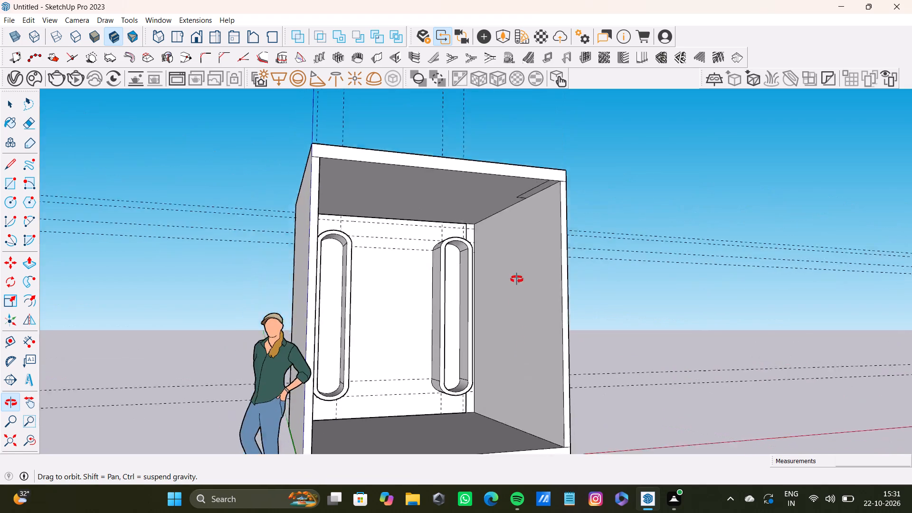
pyautogui.keyDown('shift'); pyautogui.moveTo(517, 279); pyautogui.dragTo(518, 275, button='middle'); pyautogui.keyUp('shift')
pyautogui.scroll(9, 532, 200)
pyautogui.keyDown('shift'); pyautogui.click(522, 158); pyautogui.keyUp('shift')
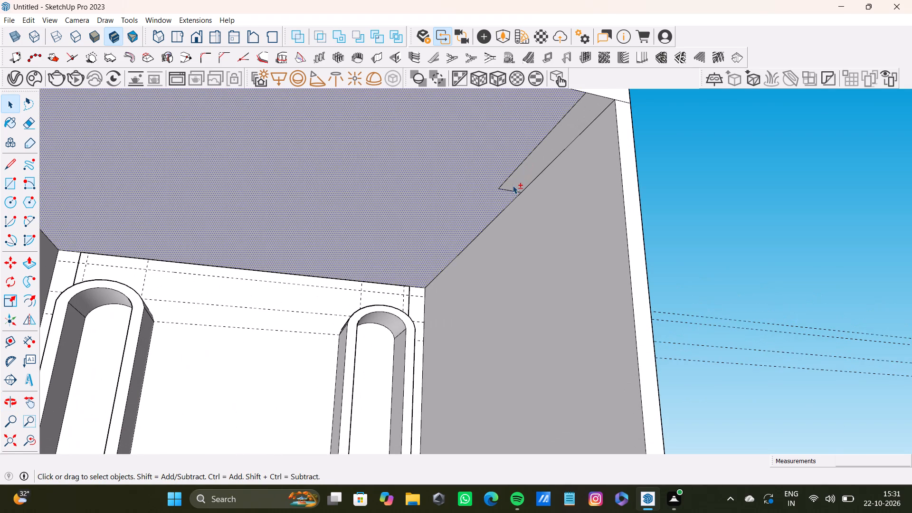
pyautogui.keyDown('shift'); pyautogui.click(512, 192); pyautogui.keyUp('shift')
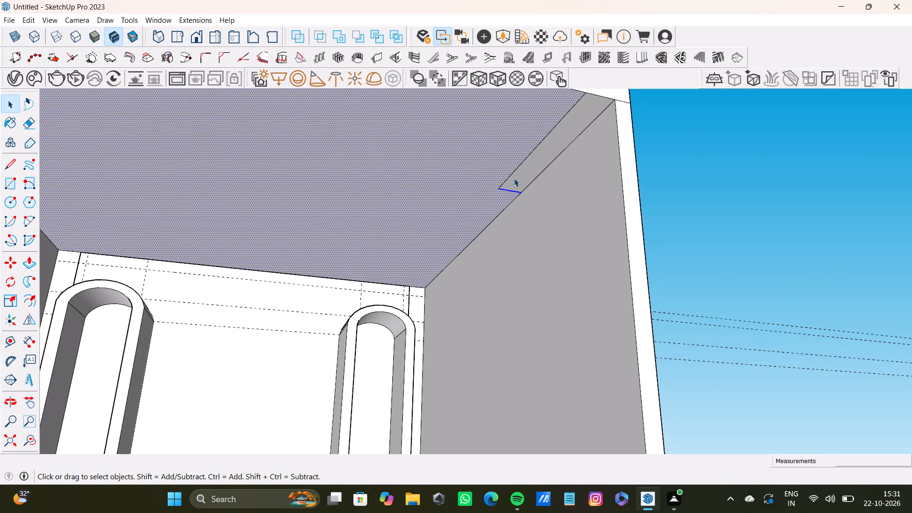
pyautogui.click(472, 182)
pyautogui.click(511, 174)
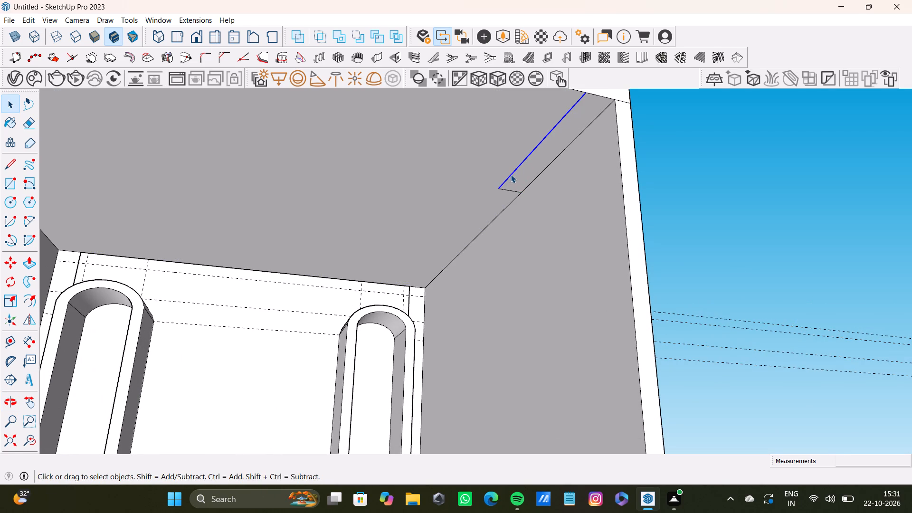
pyautogui.press('Delete')
pyautogui.click(511, 191)
pyautogui.press('Delete')
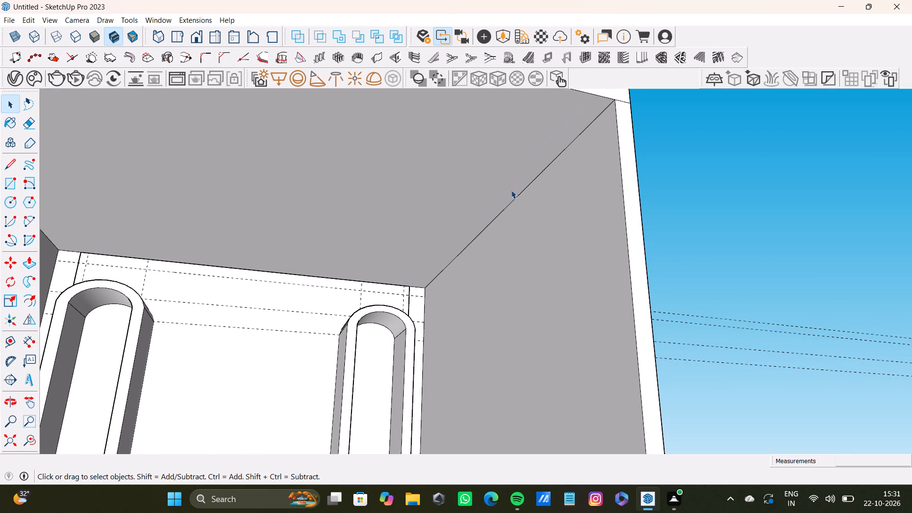
# Place vertical guides on the back wall about 1 11/16 in inward of the left niche and 1 1/2 in inward of the right niche.
pyautogui.scroll(-16, 554, 222)
pyautogui.scroll(1, 499, 242)
pyautogui.moveTo(499, 242); pyautogui.dragTo(415, 338, button='middle')
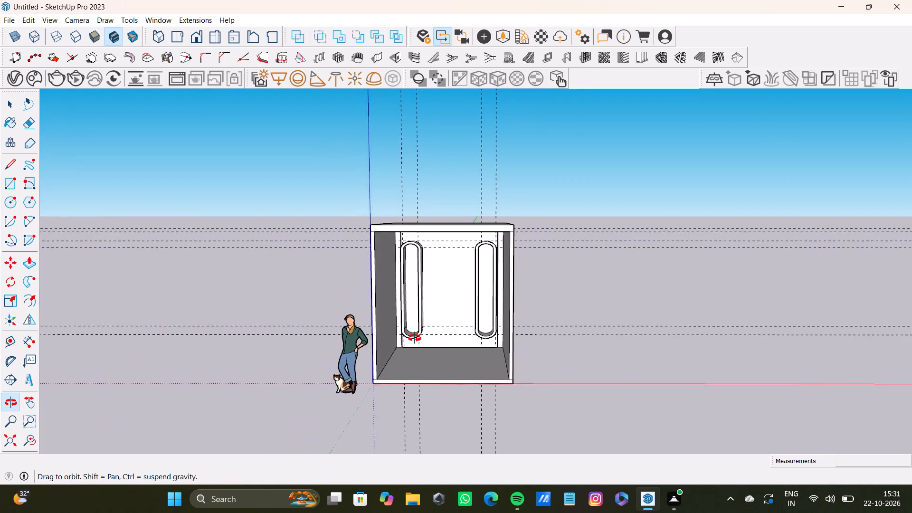
pyautogui.moveTo(415, 338); pyautogui.dragTo(427, 266, button='middle')
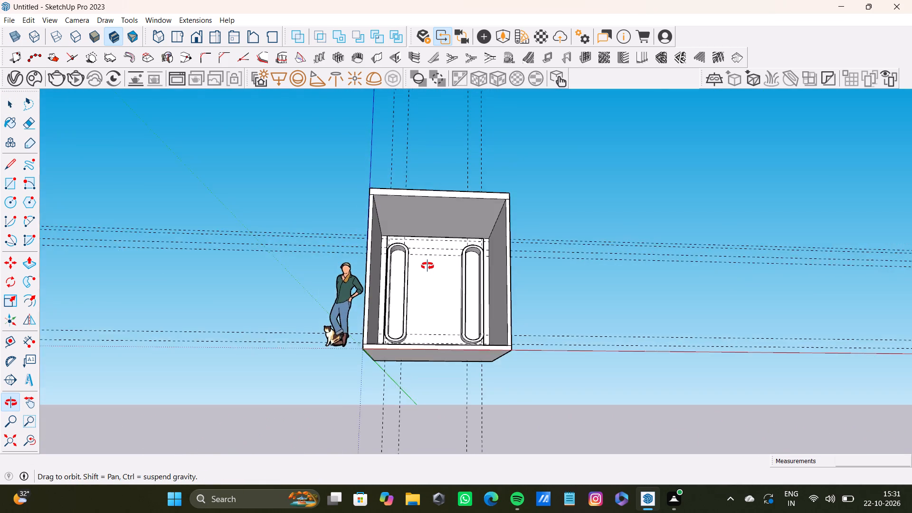
pyautogui.moveTo(427, 266); pyautogui.dragTo(451, 276, button='middle')
pyautogui.scroll(-1, 426, 266)
pyautogui.scroll(8, 447, 275)
pyautogui.keyDown('shift'); pyautogui.middleClick(447, 274); pyautogui.keyUp('shift')
pyautogui.moveTo(447, 274); pyautogui.dragTo(427, 290, button='middle')
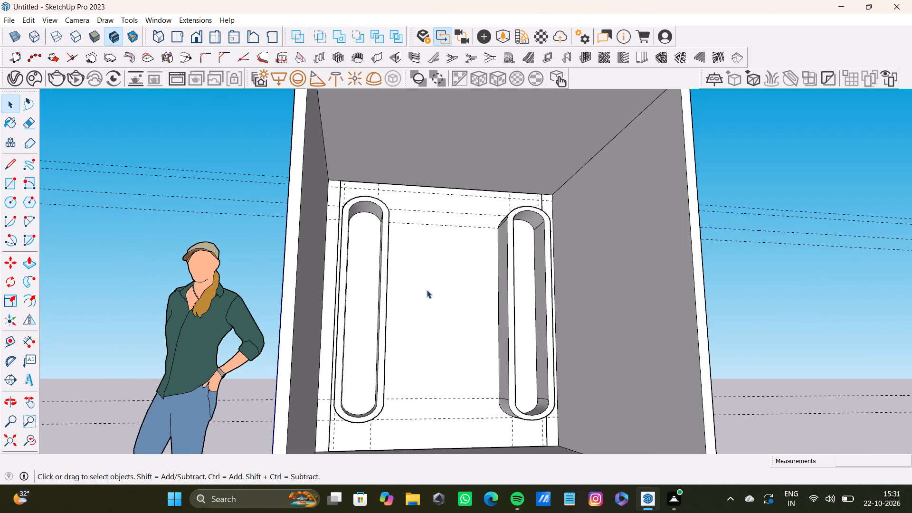
pyautogui.moveTo(427, 290); pyautogui.dragTo(399, 317, button='middle')
pyautogui.scroll(-1, 399, 311)
pyautogui.moveTo(399, 311); pyautogui.dragTo(331, 351, button='middle')
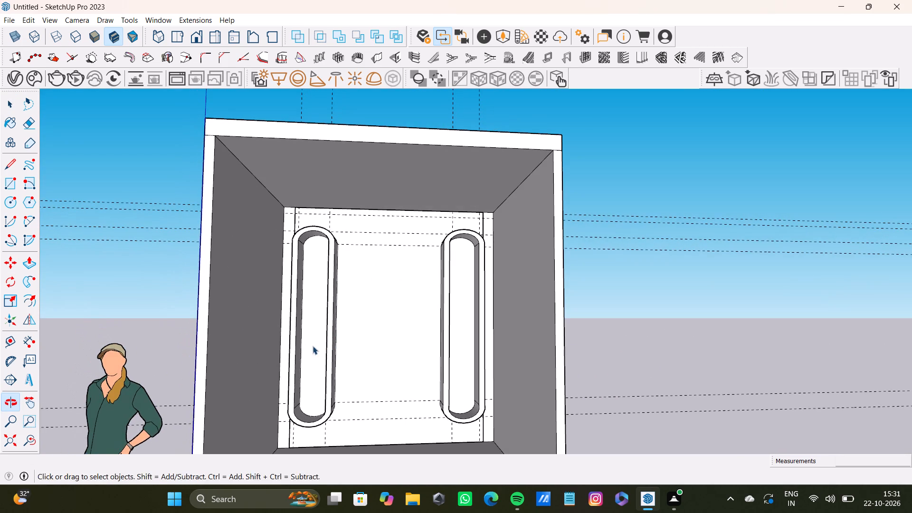
pyautogui.click(12, 335)
pyautogui.scroll(6, 376, 297)
pyautogui.moveTo(376, 297); pyautogui.dragTo(360, 305, button='middle')
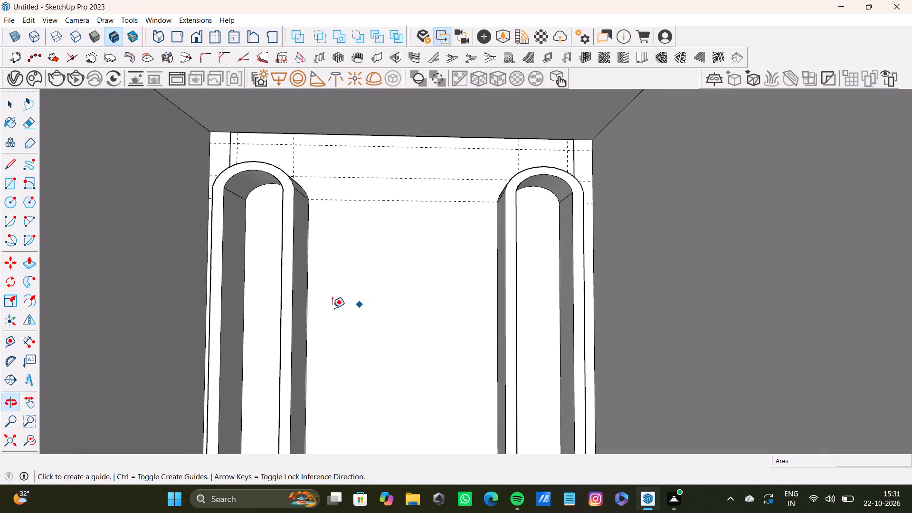
pyautogui.click(306, 320)
pyautogui.click(313, 318)
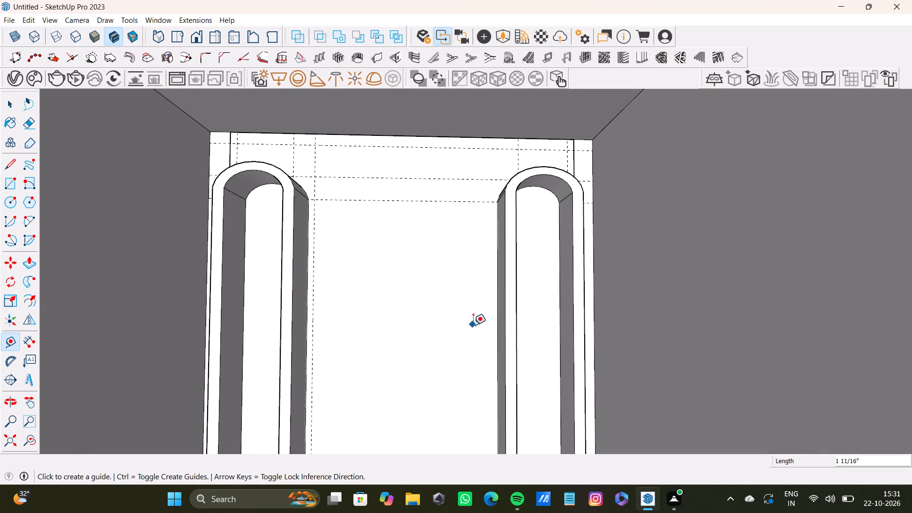
pyautogui.click(500, 328)
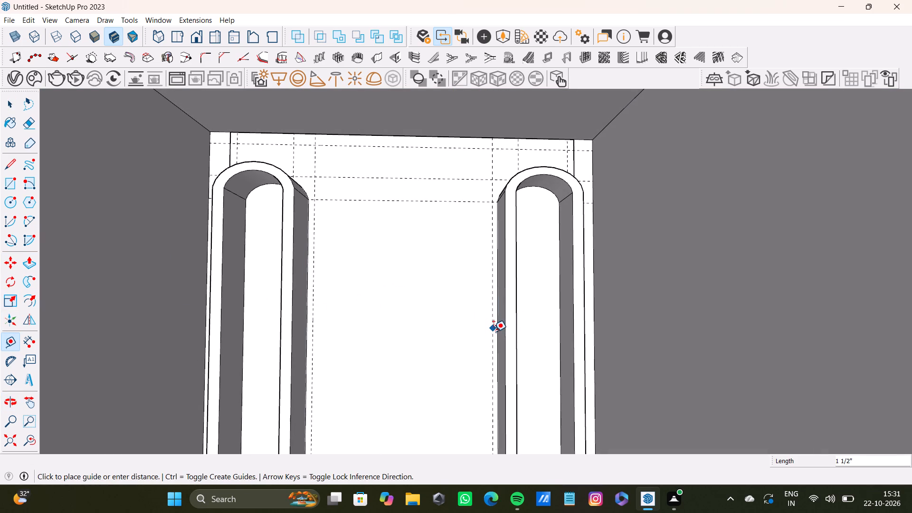
pyautogui.click(494, 332)
# Draw a thin vertical rectangle about 8 ft 4 1/16 in by 2 3/16 in along the guide beside the left niche.
pyautogui.scroll(-2, 494, 332)
pyautogui.keyDown('shift'); pyautogui.moveTo(494, 332); pyautogui.dragTo(463, 217, button='middle'); pyautogui.keyUp('shift')
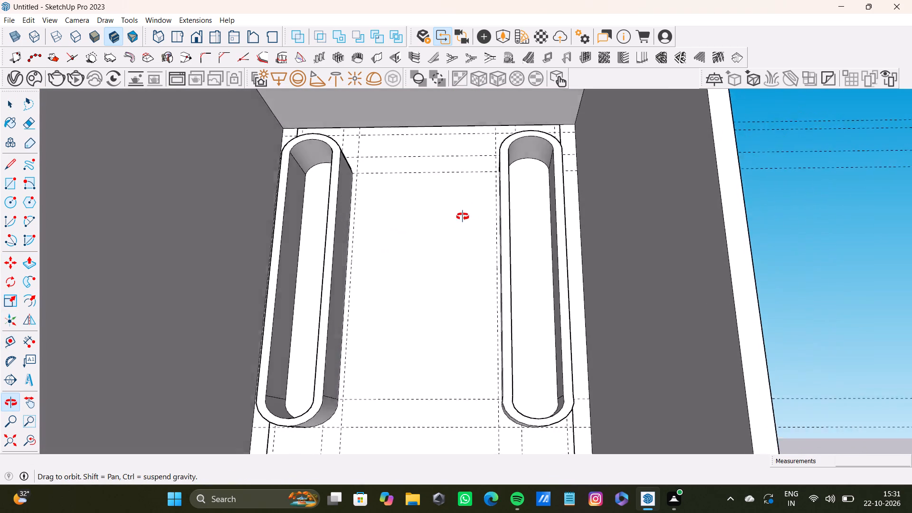
pyautogui.keyDown('shift'); pyautogui.moveTo(463, 217); pyautogui.dragTo(489, 258, button='middle'); pyautogui.keyUp('shift')
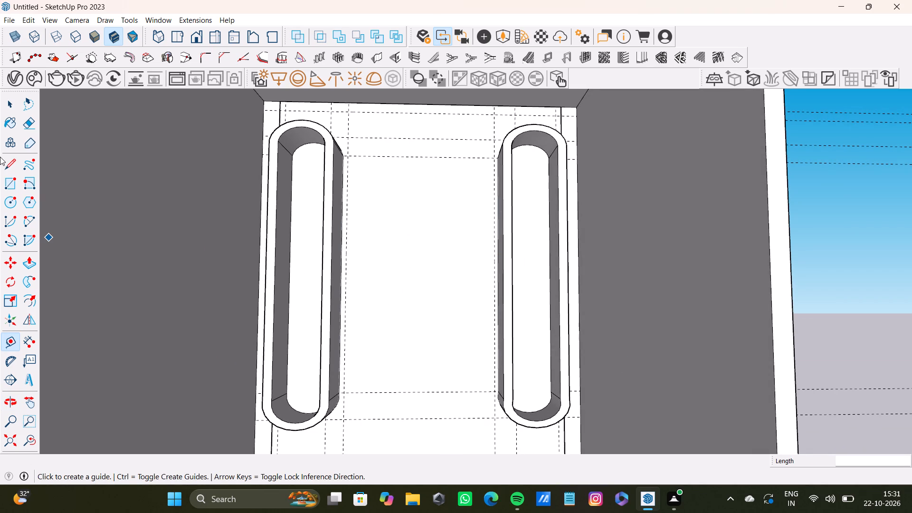
pyautogui.click(9, 177)
pyautogui.scroll(6, 217, 136)
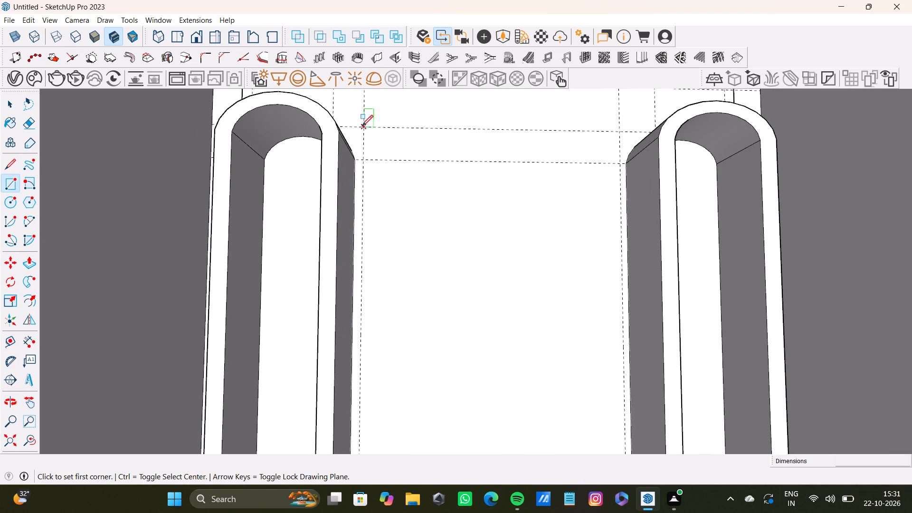
pyautogui.click(362, 126)
pyautogui.scroll(-6, 380, 178)
pyautogui.moveTo(389, 248); pyautogui.dragTo(375, 215, button='middle')
pyautogui.scroll(3, 373, 264)
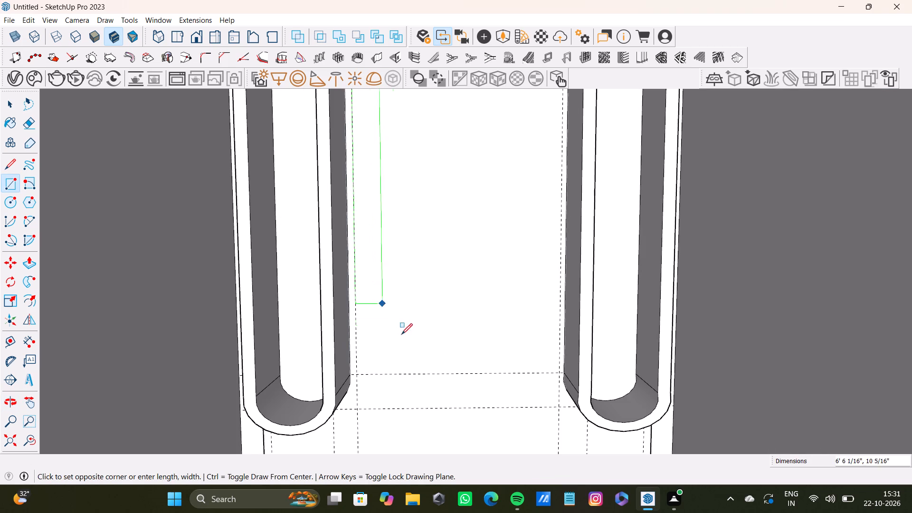
pyautogui.click(364, 411)
# Push/Pull the thin vertical rectangle about 2 13/16 in out from the back wall.
pyautogui.scroll(5, 366, 405)
pyautogui.press('space')
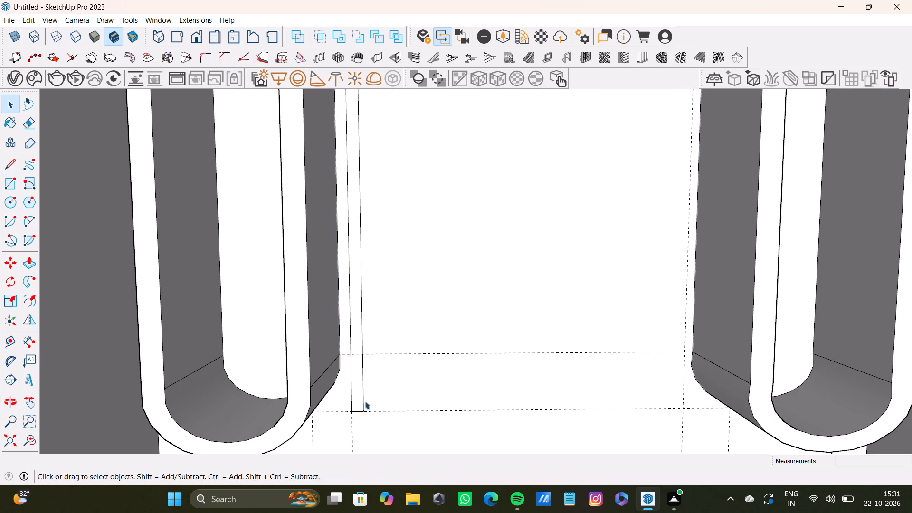
pyautogui.click(360, 400)
pyautogui.press('p')
pyautogui.moveTo(360, 400); pyautogui.dragTo(353, 404)
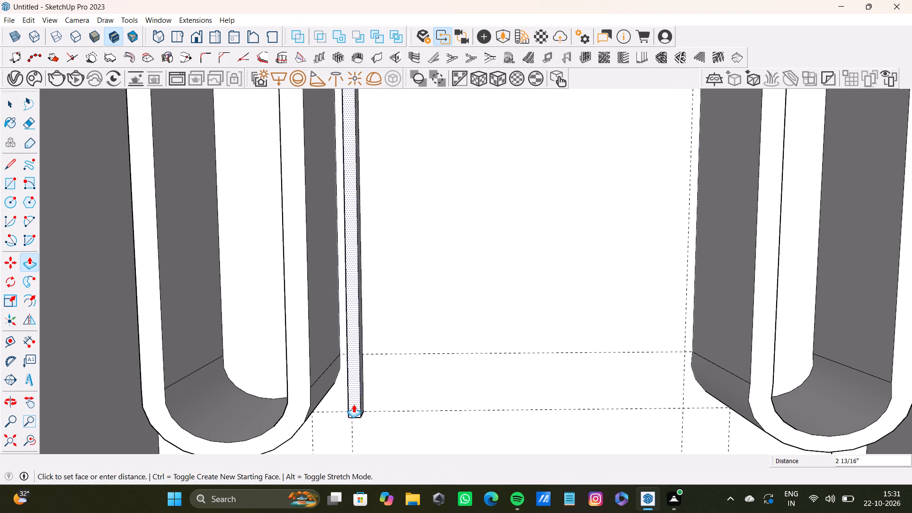
pyautogui.moveTo(353, 404); pyautogui.dragTo(353, 404)
pyautogui.press('space')
# Select the thin strip's front and both side faces, its vertical edges, and the front and right-side bottom edges.
pyautogui.scroll(-5, 353, 404)
pyautogui.moveTo(357, 402); pyautogui.dragTo(303, 397, button='middle')
pyautogui.scroll(8, 349, 374)
pyautogui.press('space')
pyautogui.moveTo(376, 376); pyautogui.dragTo(346, 385, button='middle')
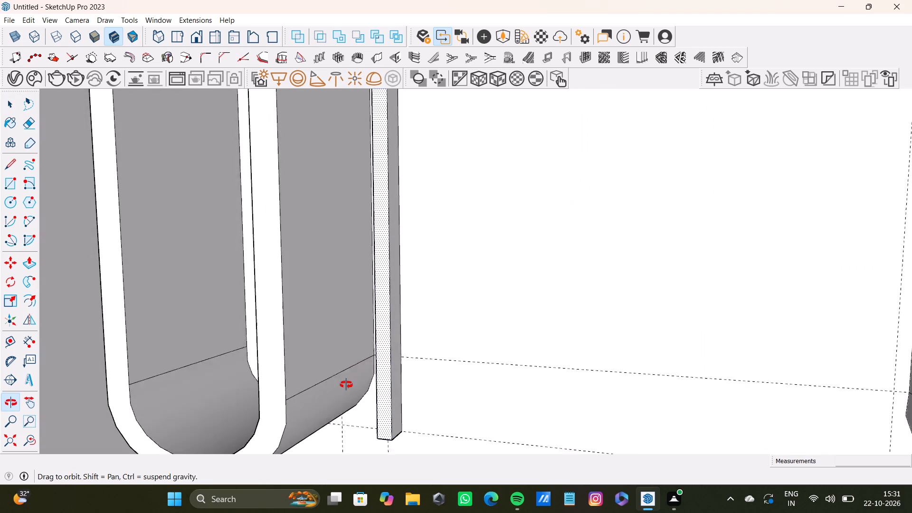
pyautogui.moveTo(346, 385); pyautogui.dragTo(351, 384, button='middle')
pyautogui.scroll(5, 398, 393)
pyautogui.press('space')
pyautogui.scroll(-3, 397, 392)
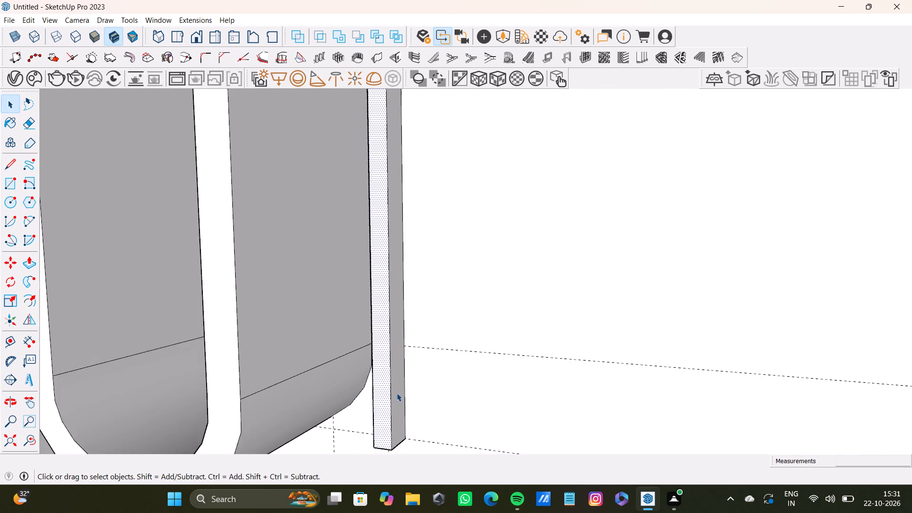
pyautogui.scroll(-3, 397, 393)
pyautogui.moveTo(397, 393); pyautogui.dragTo(397, 373, button='middle')
pyautogui.keyDown('shift'); pyautogui.click(399, 387); pyautogui.keyUp('shift')
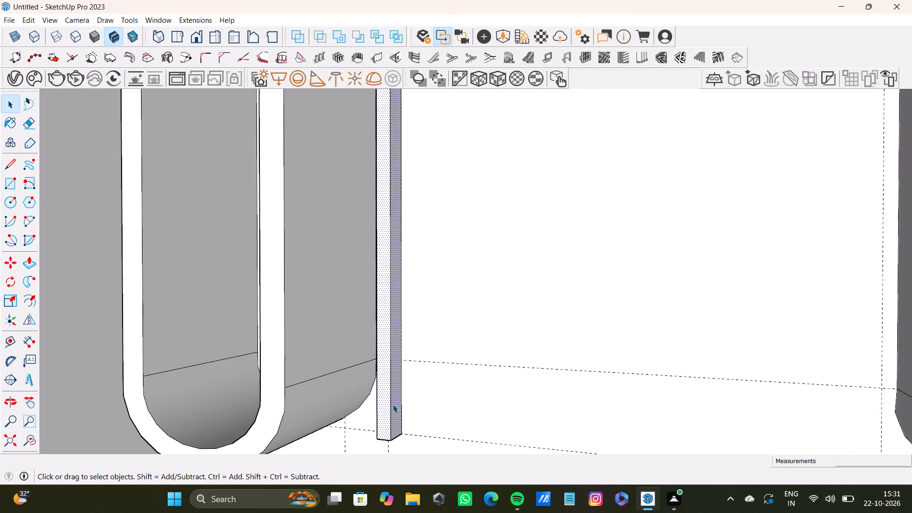
pyautogui.keyDown('shift'); pyautogui.click(391, 410); pyautogui.keyUp('shift')
pyautogui.keyDown('shift'); pyautogui.click(402, 411); pyautogui.keyUp('shift')
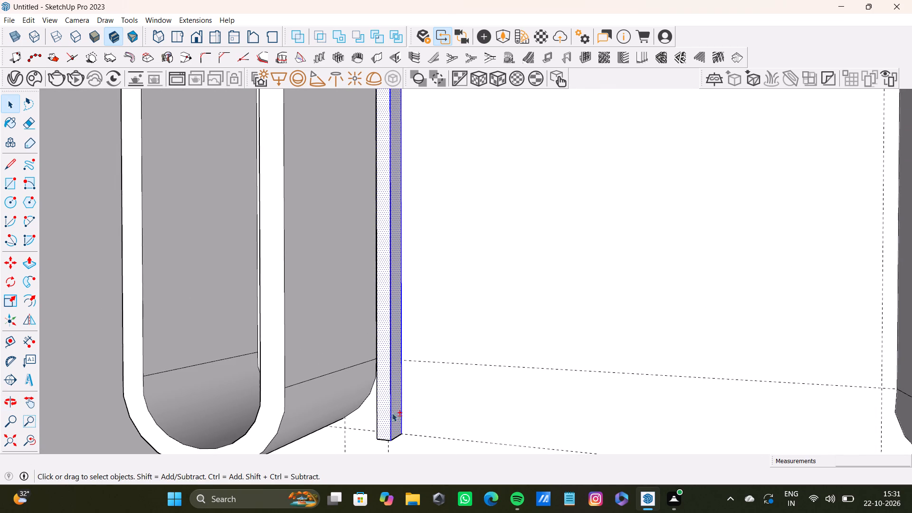
pyautogui.keyDown('shift'); pyautogui.click(376, 411); pyautogui.keyUp('shift')
pyautogui.keyDown('shift'); pyautogui.click(383, 439); pyautogui.keyUp('shift')
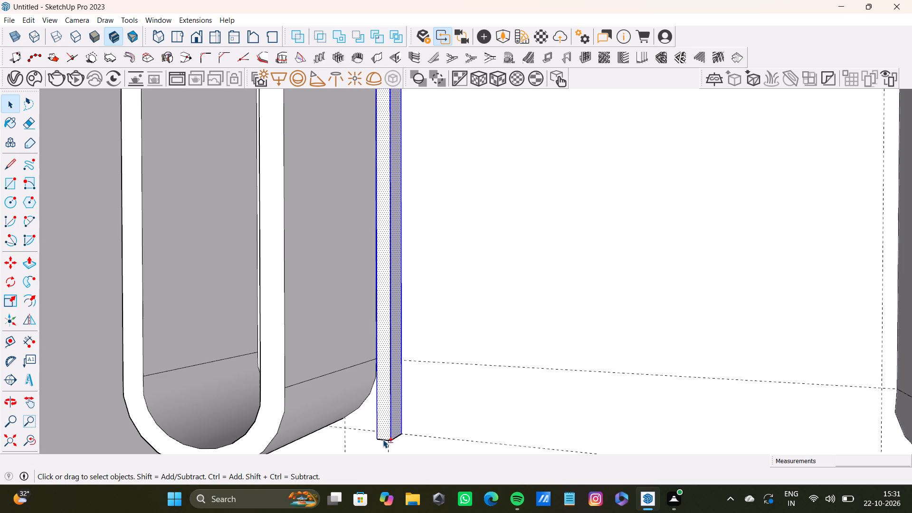
pyautogui.keyDown('shift'); pyautogui.click(394, 437); pyautogui.keyUp('shift')
pyautogui.moveTo(391, 432); pyautogui.dragTo(500, 423, button='middle')
pyautogui.scroll(5, 392, 408)
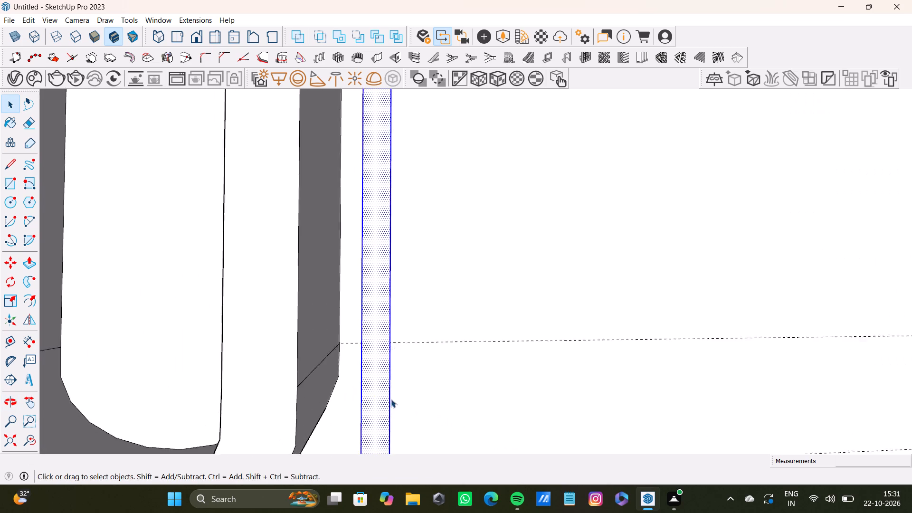
pyautogui.scroll(20, 391, 399)
pyautogui.moveTo(340, 355); pyautogui.dragTo(402, 381, button='middle')
pyautogui.keyDown('shift'); pyautogui.scroll(4, 343, 357); pyautogui.keyUp('shift')
pyautogui.keyDown('shift'); pyautogui.click(292, 329); pyautogui.keyUp('shift')
pyautogui.keyDown('shift'); pyautogui.click(312, 334); pyautogui.keyUp('shift')
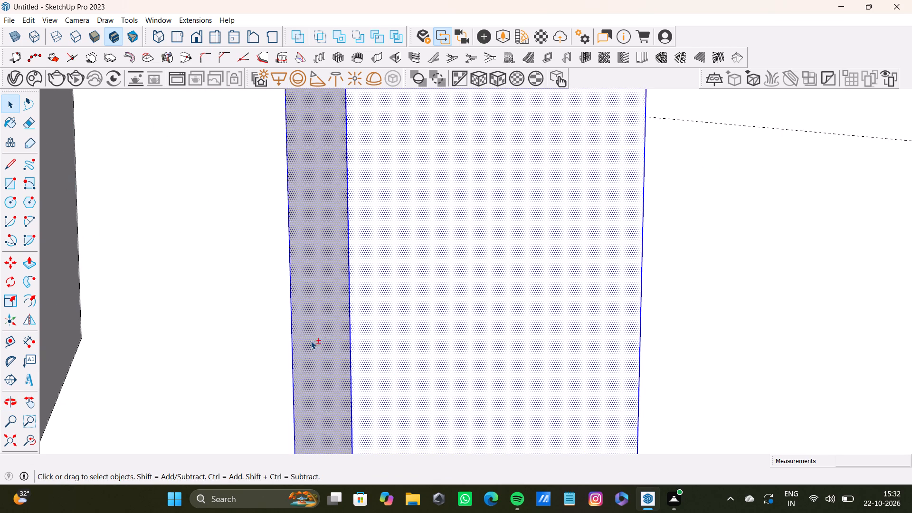
# Add the strip's bottom face and its remaining bottom edges to the selection.
pyautogui.keyDown('shift'); pyautogui.scroll(-3, 316, 341); pyautogui.keyUp('shift')
pyautogui.keyDown('shift'); pyautogui.moveTo(332, 370); pyautogui.dragTo(333, 146, button='middle'); pyautogui.keyUp('shift')
pyautogui.keyDown('shift'); pyautogui.scroll(-3, 368, 278); pyautogui.keyUp('shift')
pyautogui.keyDown('shift'); pyautogui.moveTo(379, 405); pyautogui.dragTo(341, 233, button='middle'); pyautogui.keyUp('shift')
pyautogui.keyDown('shift'); pyautogui.scroll(-3, 338, 235); pyautogui.keyUp('shift')
pyautogui.keyDown('shift'); pyautogui.moveTo(364, 373); pyautogui.dragTo(326, 216, button='middle'); pyautogui.keyUp('shift')
pyautogui.keyDown('shift'); pyautogui.scroll(-5, 322, 207); pyautogui.keyUp('shift')
pyautogui.keyDown('shift'); pyautogui.moveTo(343, 342); pyautogui.dragTo(343, 341, button='middle'); pyautogui.keyUp('shift')
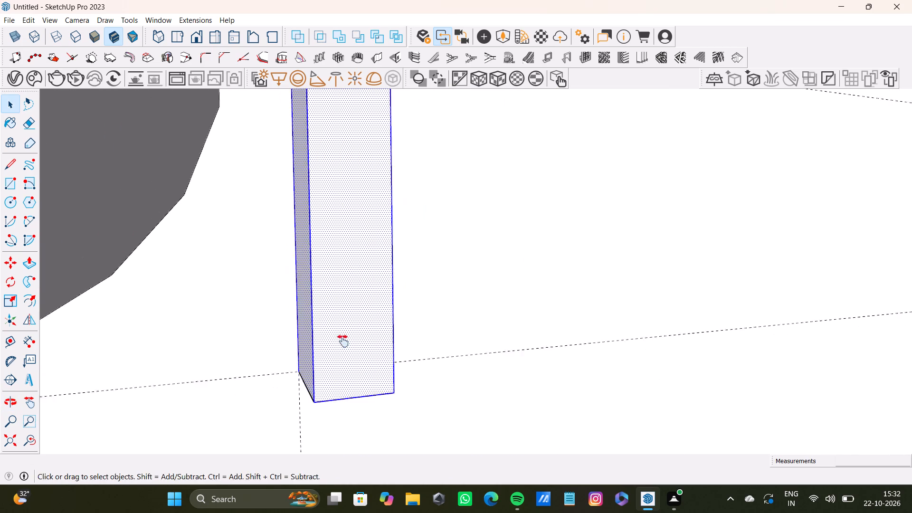
pyautogui.keyDown('shift'); pyautogui.moveTo(343, 341); pyautogui.dragTo(327, 212, button='middle'); pyautogui.keyUp('shift')
pyautogui.keyDown('shift'); pyautogui.scroll(7, 297, 263); pyautogui.keyUp('shift')
pyautogui.moveTo(294, 310); pyautogui.dragTo(355, 306, button='middle')
pyautogui.scroll(7, 336, 314)
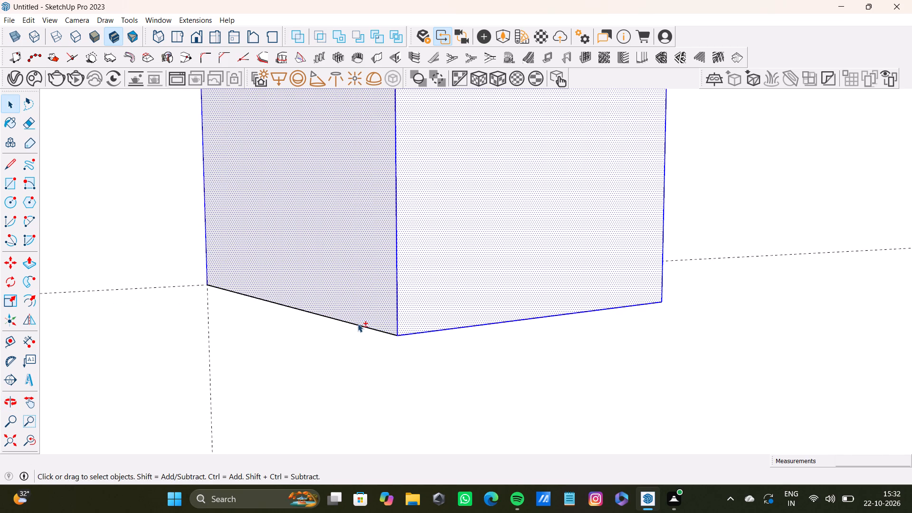
pyautogui.keyDown('shift'); pyautogui.click(358, 323); pyautogui.keyUp('shift')
pyautogui.moveTo(390, 324); pyautogui.dragTo(305, 160, button='middle')
pyautogui.keyDown('shift'); pyautogui.click(341, 229); pyautogui.keyUp('shift')
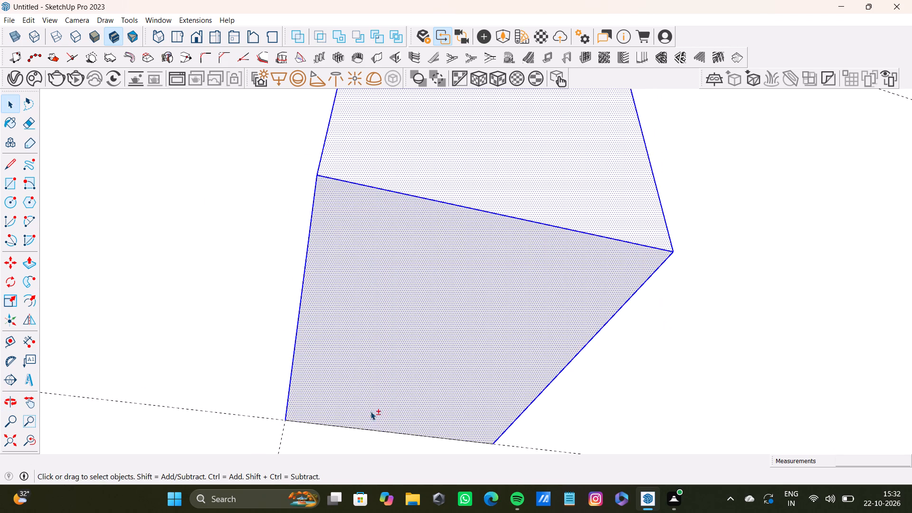
pyautogui.keyDown('shift'); pyautogui.click(370, 431); pyautogui.keyUp('shift')
# Add the strip's top face and all four of its top edges to the selection.
pyautogui.moveTo(428, 190); pyautogui.dragTo(415, 234, button='middle')
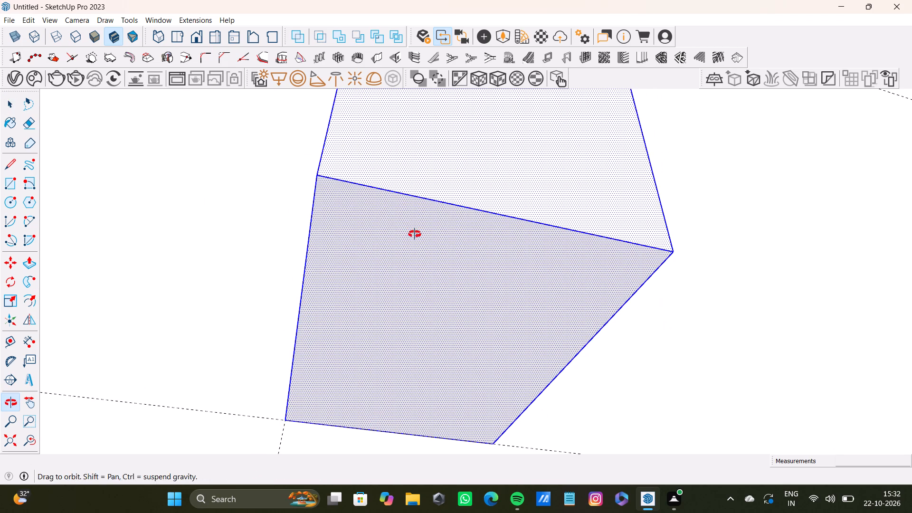
pyautogui.moveTo(415, 234); pyautogui.dragTo(376, 416, button='middle')
pyautogui.scroll(-3, 376, 416)
pyautogui.click(31, 439)
pyautogui.click(9, 443)
pyautogui.moveTo(343, 285); pyautogui.dragTo(344, 284, button='middle')
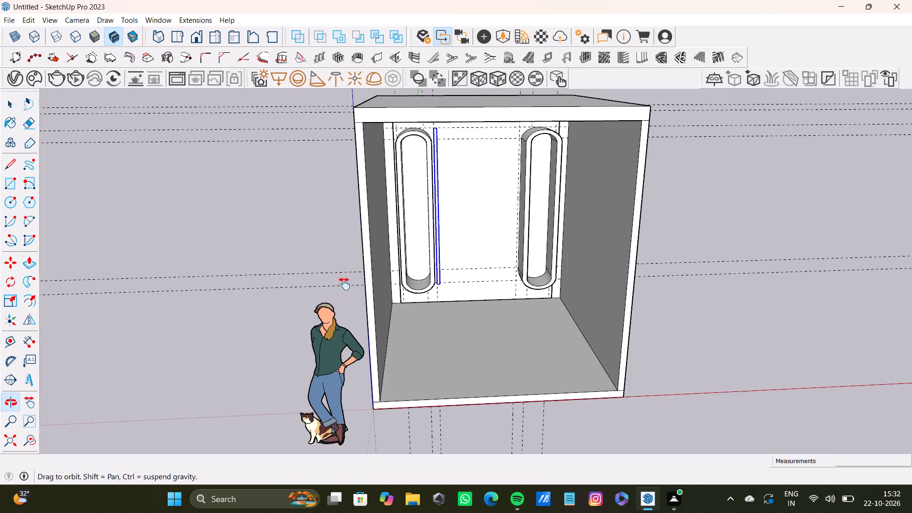
pyautogui.moveTo(344, 284); pyautogui.dragTo(300, 291, button='middle')
pyautogui.scroll(20, 405, 181)
pyautogui.scroll(7, 405, 181)
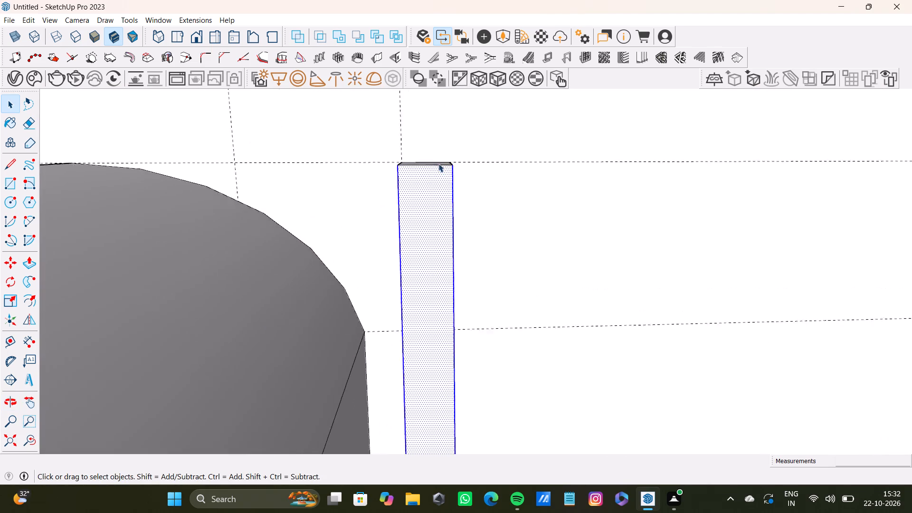
pyautogui.scroll(6, 438, 163)
pyautogui.moveTo(439, 163); pyautogui.dragTo(416, 220, button='middle')
pyautogui.scroll(10, 423, 171)
pyautogui.keyDown('shift'); pyautogui.click(443, 142); pyautogui.keyUp('shift')
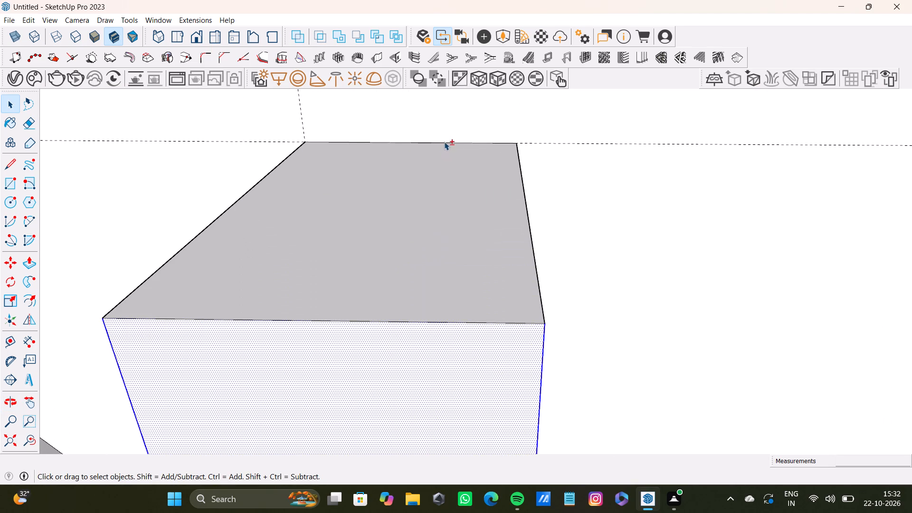
pyautogui.keyDown('shift'); pyautogui.click(522, 189); pyautogui.keyUp('shift')
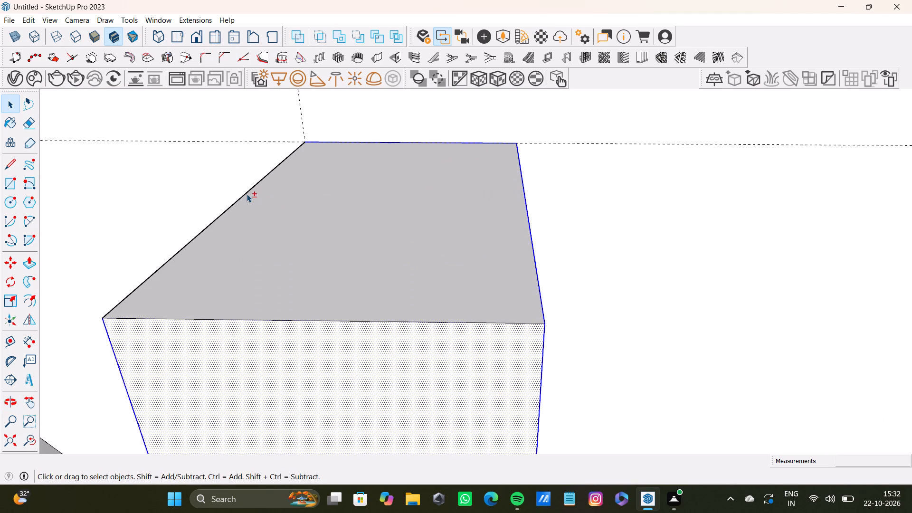
pyautogui.keyDown('shift'); pyautogui.click(247, 194); pyautogui.keyUp('shift')
pyautogui.keyDown('shift'); pyautogui.click(277, 239); pyautogui.keyUp('shift')
pyautogui.keyDown('shift'); pyautogui.click(308, 321); pyautogui.keyUp('shift')
# Copy the selected strip horizontally along the back wall to the guide beside the right niche.
pyautogui.keyDown('shift'); pyautogui.scroll(-6, 313, 317); pyautogui.keyUp('shift')
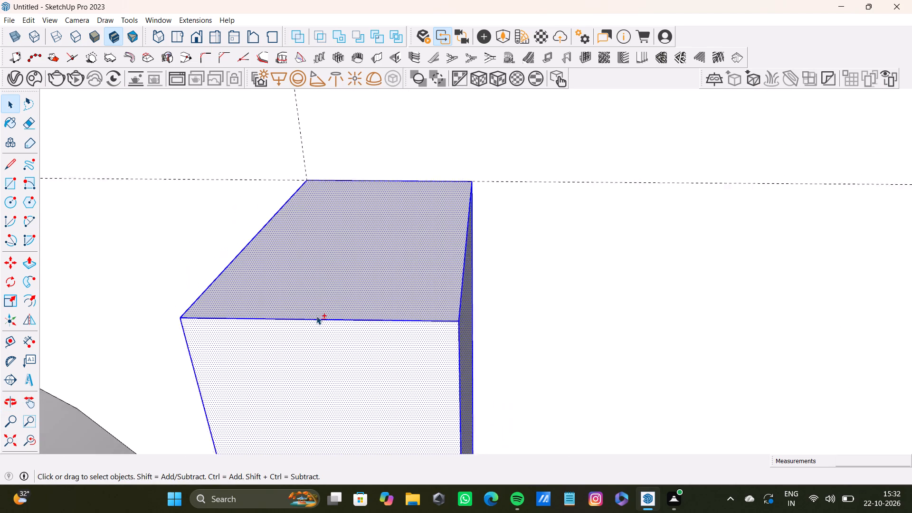
pyautogui.keyDown('shift'); pyautogui.scroll(-17, 316, 316); pyautogui.keyUp('shift')
pyautogui.press('m')
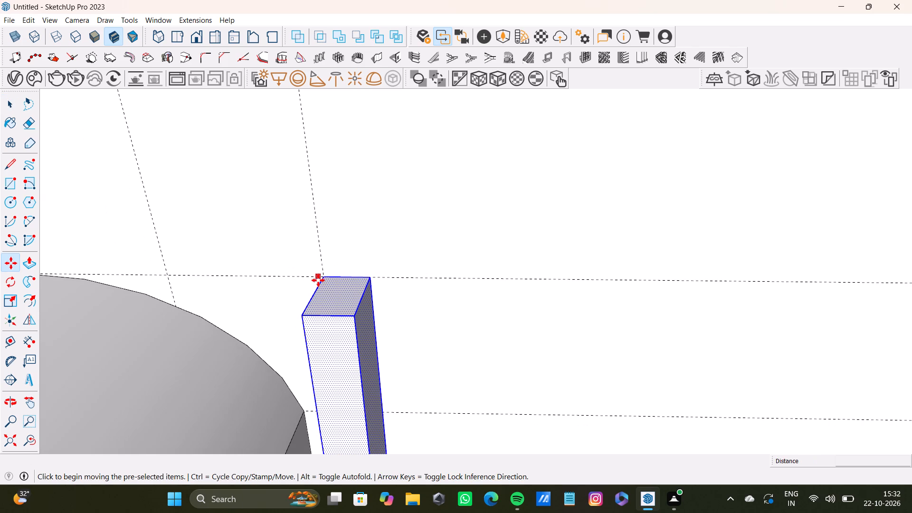
pyautogui.keyDown('ctrl'); pyautogui.click(320, 277); pyautogui.keyUp('ctrl')
pyautogui.scroll(-9, 401, 286)
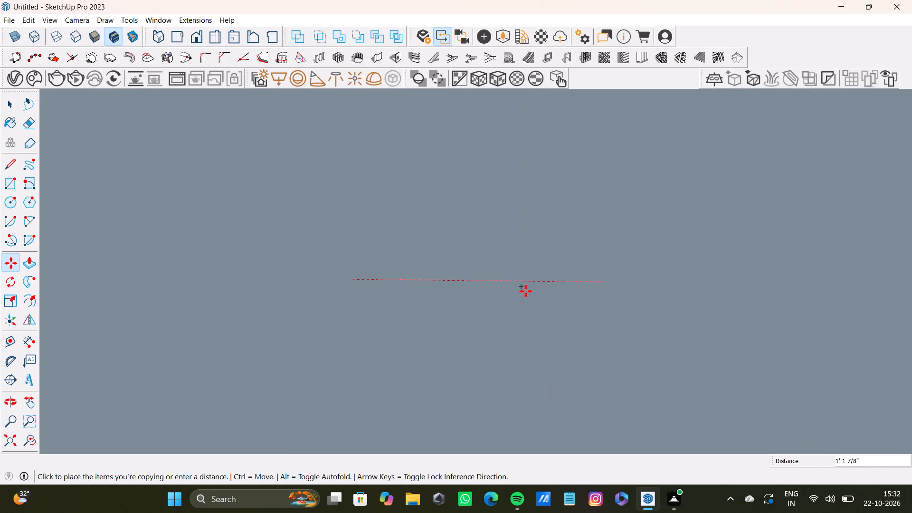
pyautogui.click(27, 440)
pyautogui.click(2, 446)
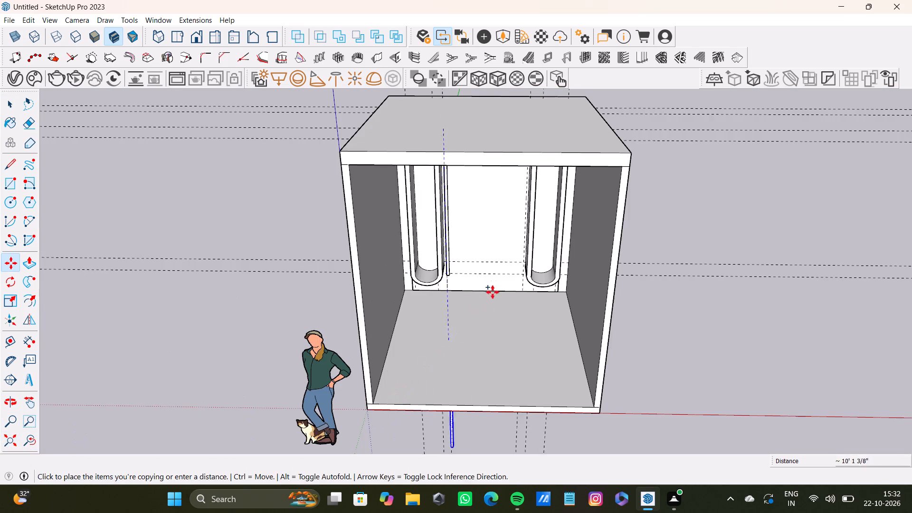
pyautogui.keyDown('shift'); pyautogui.moveTo(496, 288); pyautogui.dragTo(428, 293, button='middle'); pyautogui.keyUp('shift')
pyautogui.scroll(11, 428, 293)
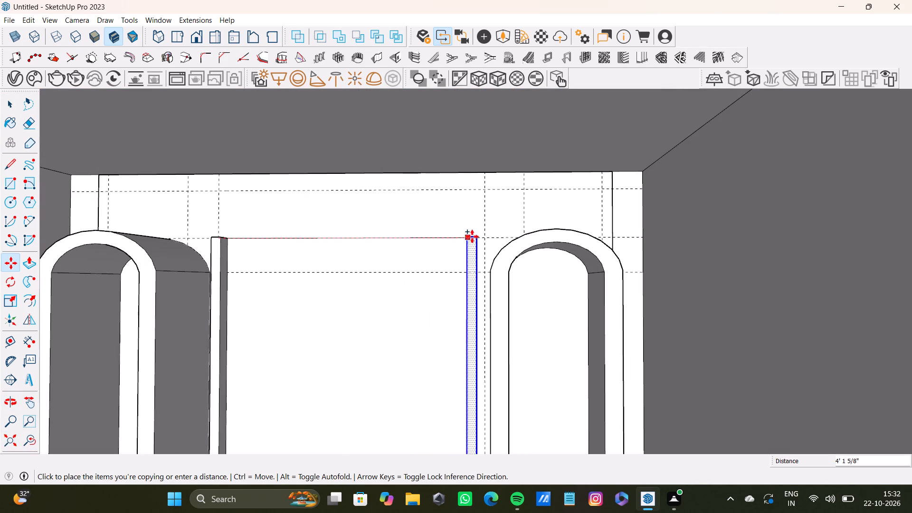
pyautogui.click(476, 237)
# Divide the distance between the original strip and its copy into 12 equal spacings with evenly distributed copies.
pyautogui.press('/')
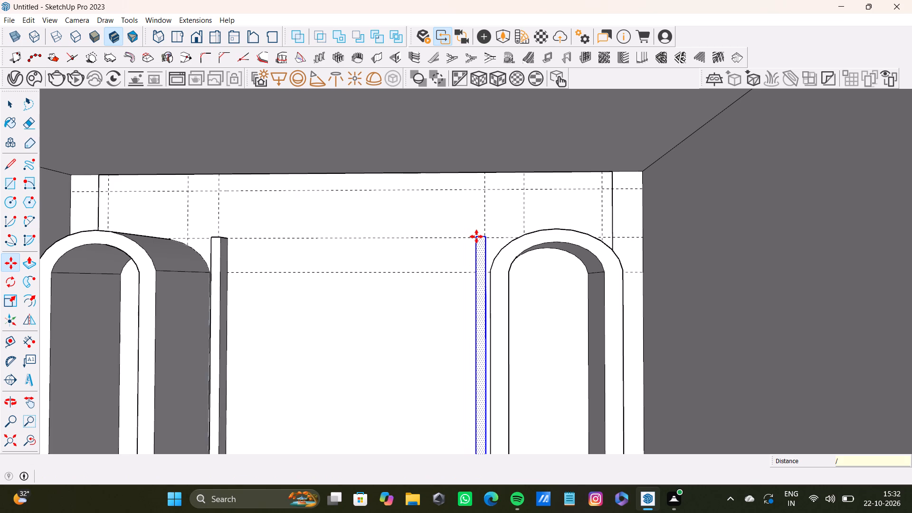
pyautogui.write('12')
pyautogui.press('Return')
pyautogui.press('space')
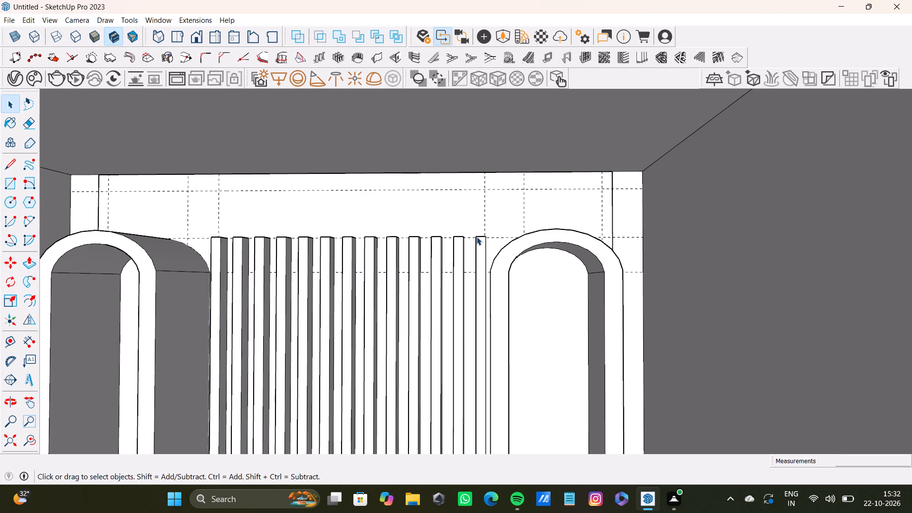
pyautogui.press('space')
# Examine the row of vertical strips between the two niches from several angles.
pyautogui.scroll(-3, 307, 250)
pyautogui.scroll(-20, 307, 251)
pyautogui.scroll(-11, 307, 251)
pyautogui.moveTo(235, 340); pyautogui.dragTo(307, 343, button='middle')
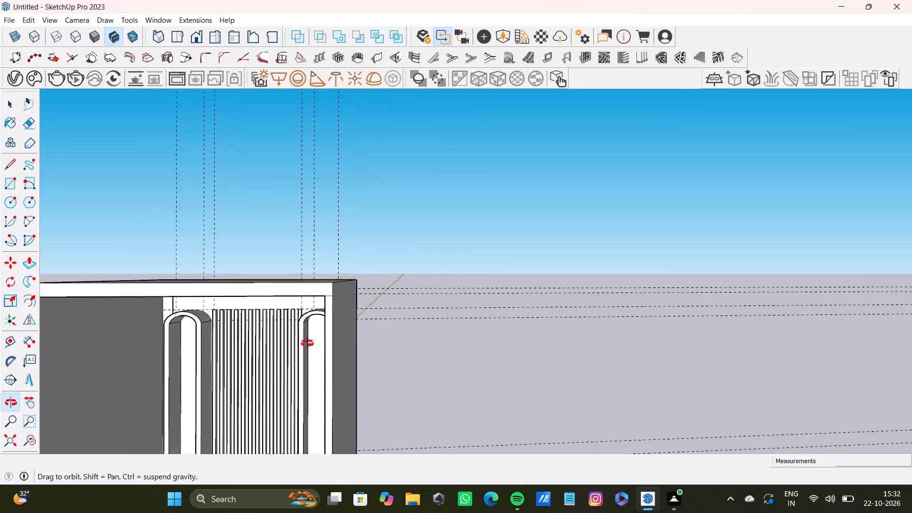
pyautogui.moveTo(307, 343); pyautogui.dragTo(261, 392, button='middle')
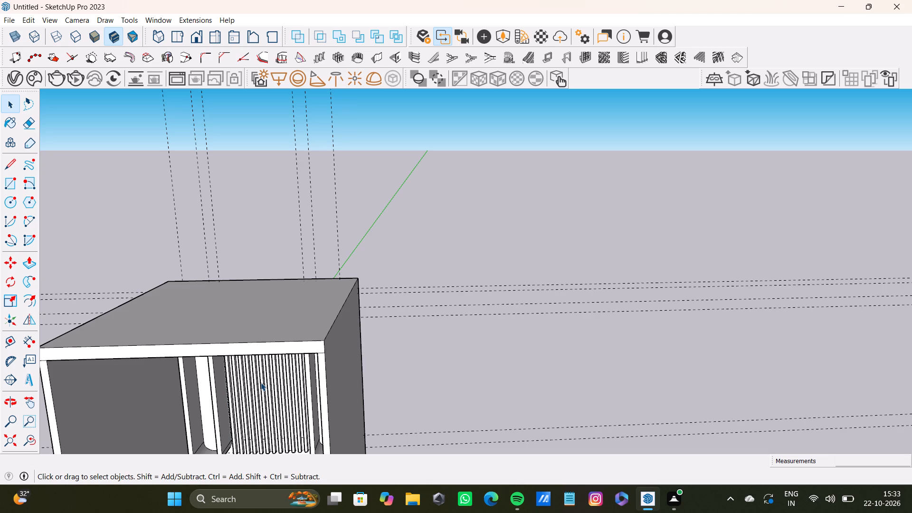
pyautogui.scroll(-11, 555, 304)
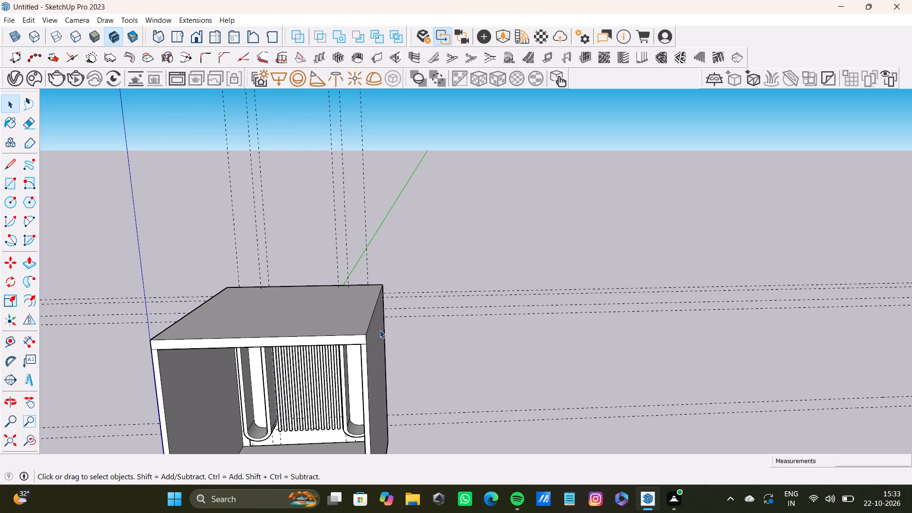
pyautogui.scroll(-4, 352, 348)
pyautogui.keyDown('shift'); pyautogui.moveTo(313, 320); pyautogui.dragTo(414, 269, button='middle'); pyautogui.keyUp('shift')
pyautogui.scroll(5, 446, 370)
pyautogui.moveTo(447, 362); pyautogui.dragTo(464, 317, button='middle')
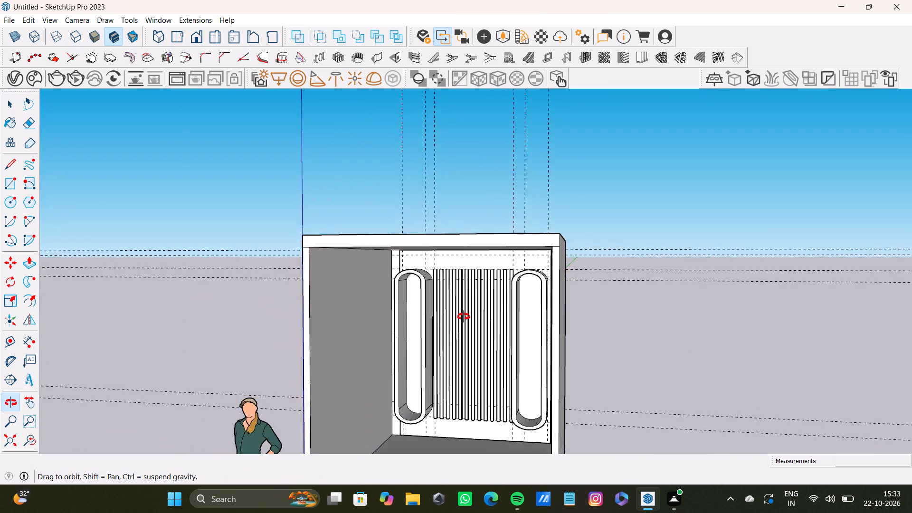
pyautogui.moveTo(464, 317); pyautogui.dragTo(466, 336, button='middle')
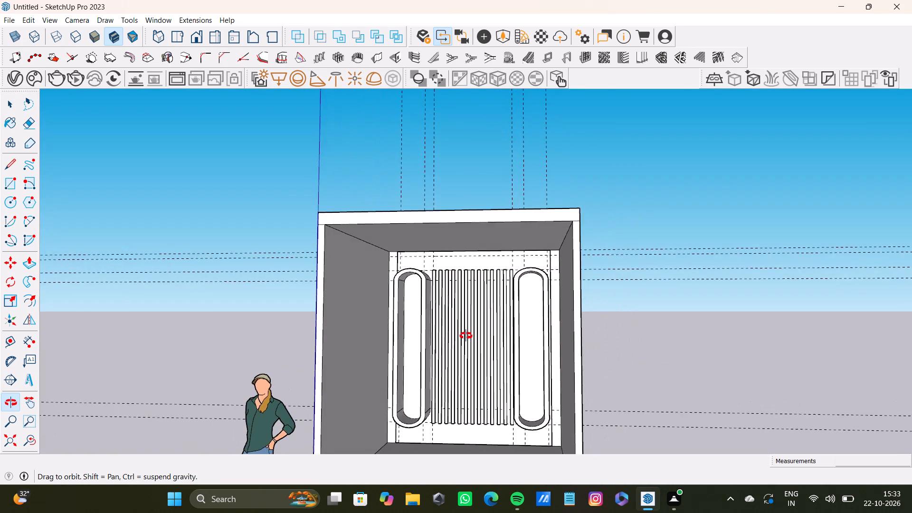
pyautogui.moveTo(466, 336); pyautogui.dragTo(483, 303, button='middle')
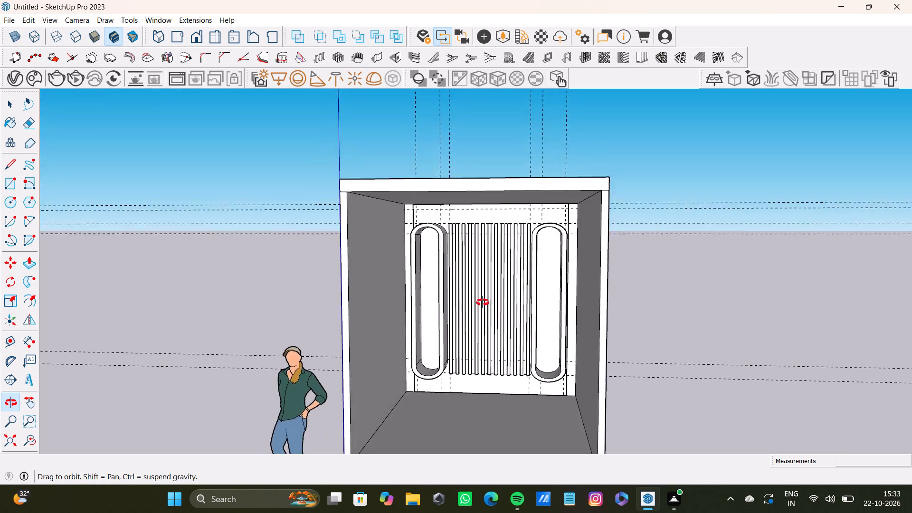
pyautogui.moveTo(483, 303); pyautogui.dragTo(500, 286, button='middle')
# Copy the depth edge atop the left niche's inner left side straight down to the lower end of that straight side.
pyautogui.scroll(8, 465, 288)
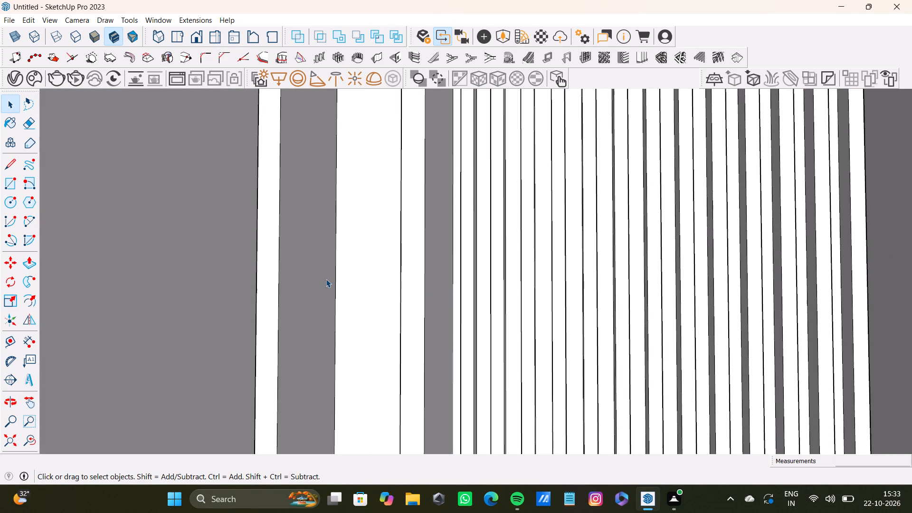
pyautogui.doubleClick(326, 279)
pyautogui.moveTo(371, 311); pyautogui.dragTo(423, 335, button='middle')
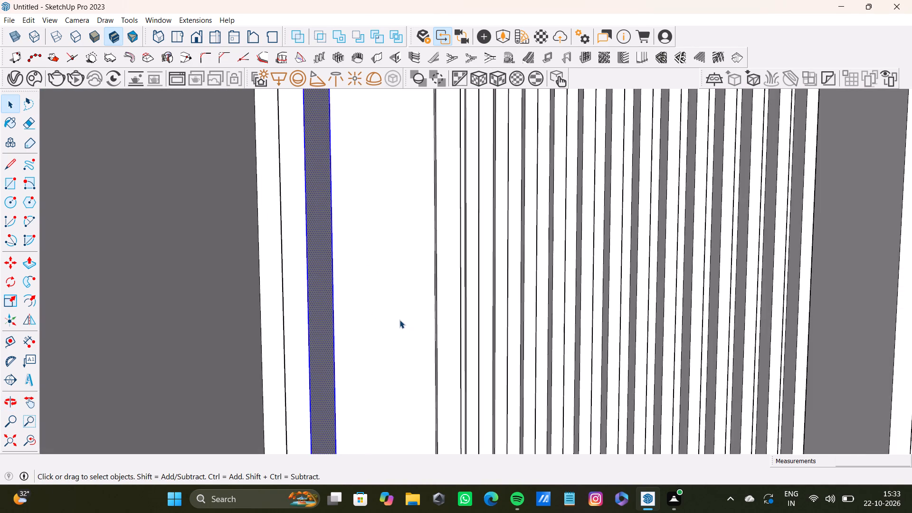
pyautogui.moveTo(394, 320); pyautogui.dragTo(356, 281, button='middle')
pyautogui.press('space')
pyautogui.scroll(7, 359, 241)
pyautogui.moveTo(374, 196); pyautogui.dragTo(355, 194, button='middle')
pyautogui.scroll(6, 349, 172)
pyautogui.press('space')
pyautogui.click(361, 178)
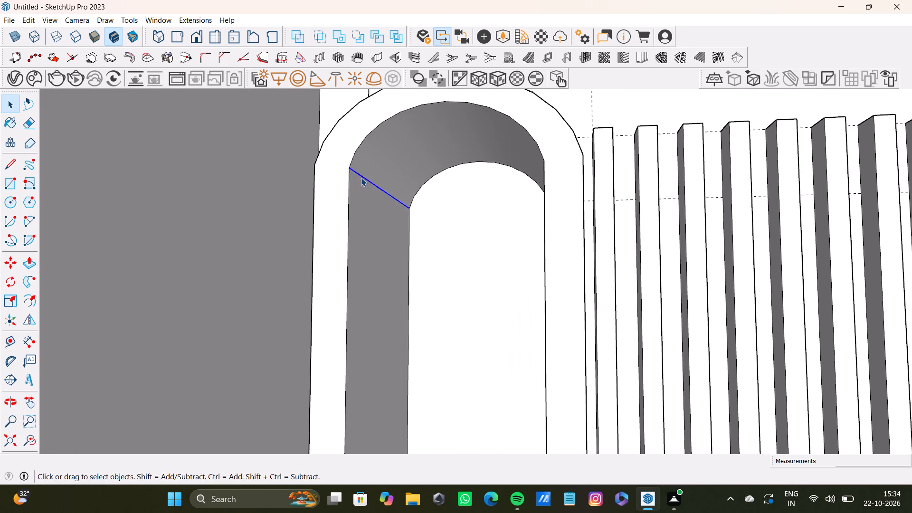
pyautogui.press('m')
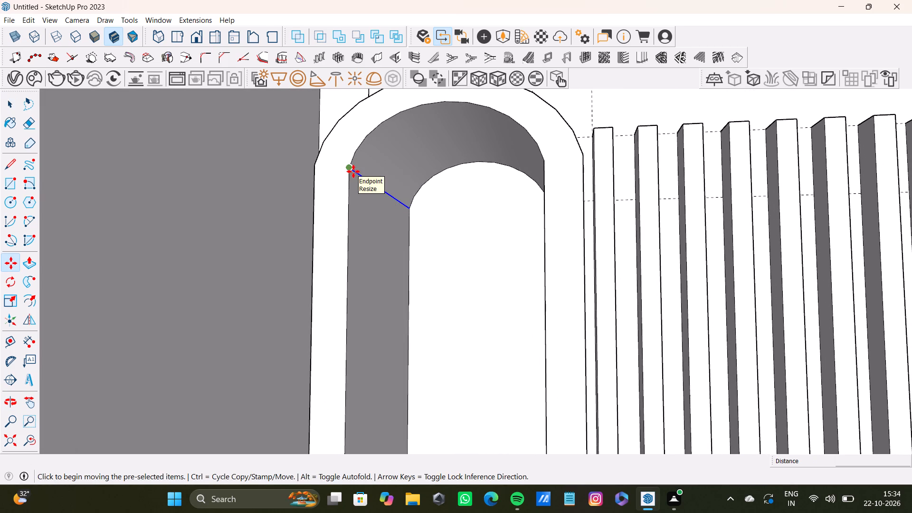
pyautogui.keyDown('ctrl'); pyautogui.click(353, 171); pyautogui.keyUp('ctrl')
pyautogui.scroll(-11, 358, 271)
pyautogui.moveTo(356, 345); pyautogui.dragTo(355, 263, button='middle')
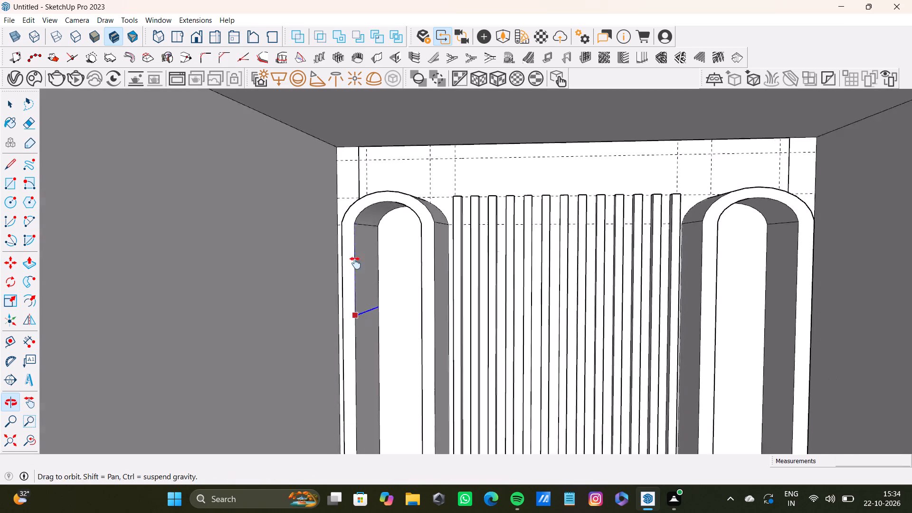
pyautogui.moveTo(355, 263); pyautogui.dragTo(339, 150, button='middle')
pyautogui.scroll(-2, 347, 332)
pyautogui.moveTo(351, 370); pyautogui.dragTo(336, 377, button='middle')
pyautogui.scroll(2, 333, 387)
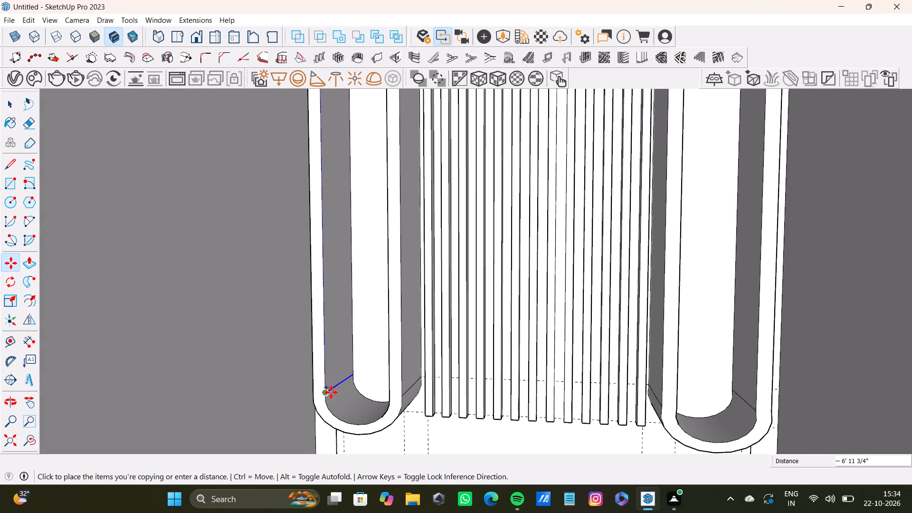
pyautogui.click(330, 394)
# Divide the distance between the original edge and its copy into 4 equal spacings with evenly distributed copies.
pyautogui.press('/')
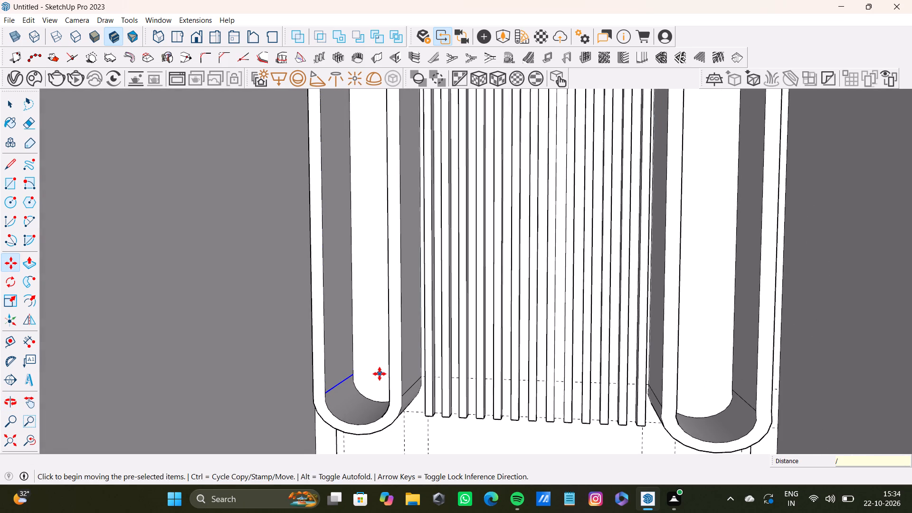
pyautogui.press('4')
pyautogui.press('Return')
# Place a parallel guide 2" above the uppermost dividing line on the left niche's inner left side.
pyautogui.scroll(-4, 354, 323)
pyautogui.keyDown('shift'); pyautogui.moveTo(354, 313); pyautogui.dragTo(364, 343, button='middle'); pyautogui.keyUp('shift')
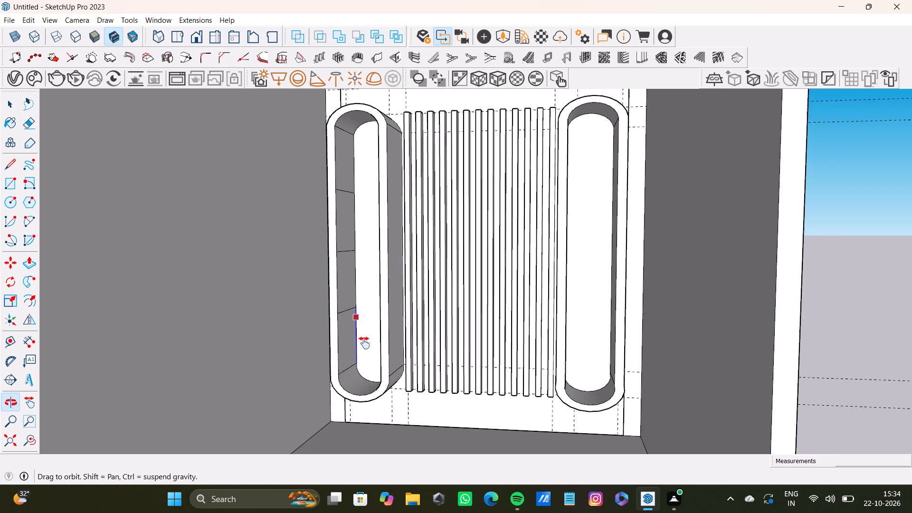
pyautogui.keyDown('shift'); pyautogui.moveTo(364, 343); pyautogui.dragTo(395, 326, button='middle'); pyautogui.keyUp('shift')
pyautogui.scroll(12, 359, 260)
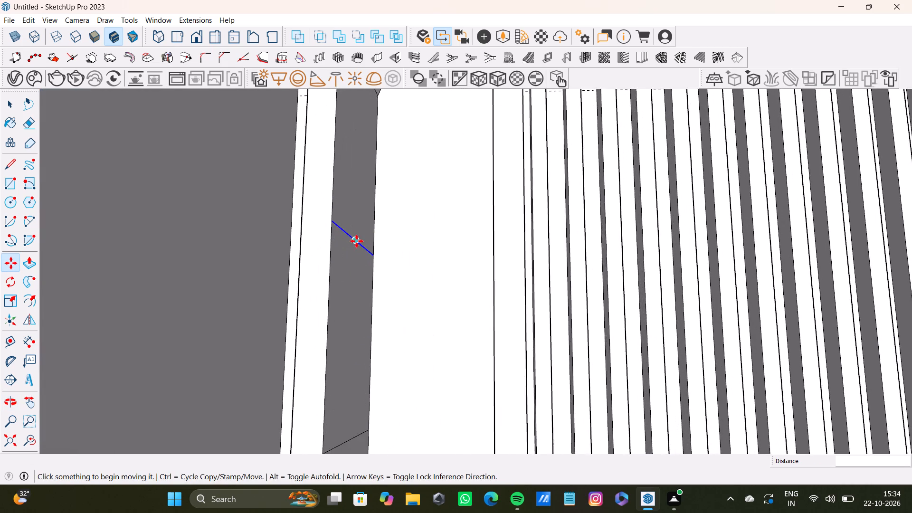
pyautogui.scroll(2, 357, 241)
pyautogui.press('space')
pyautogui.click(354, 240)
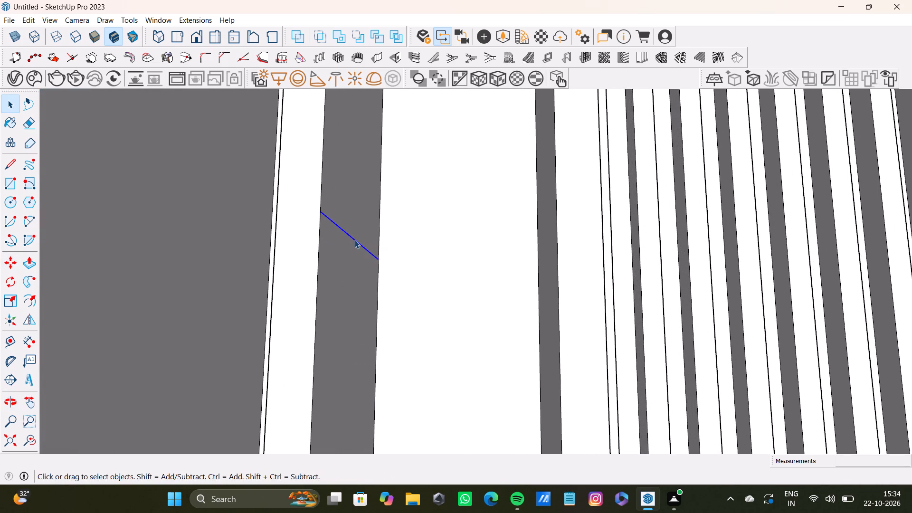
pyautogui.press('t')
pyautogui.moveTo(354, 240); pyautogui.dragTo(354, 235)
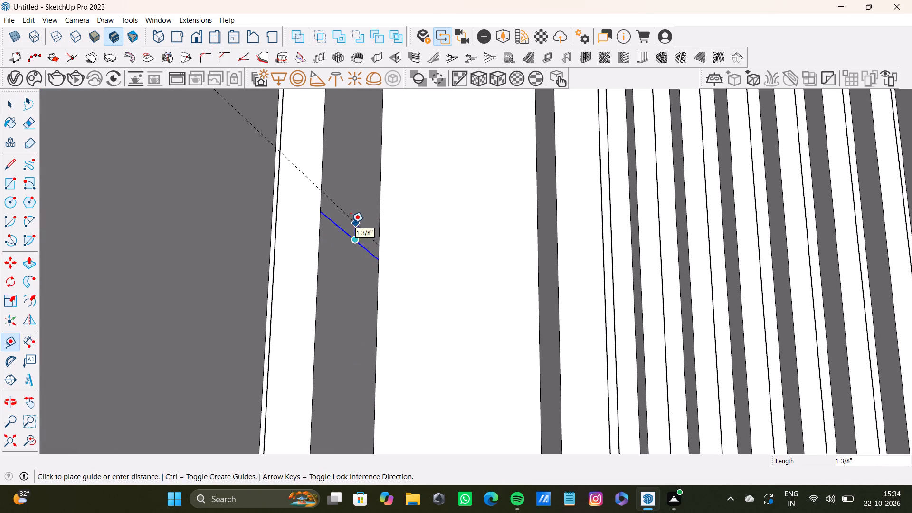
pyautogui.write('2"')
pyautogui.press('Return')
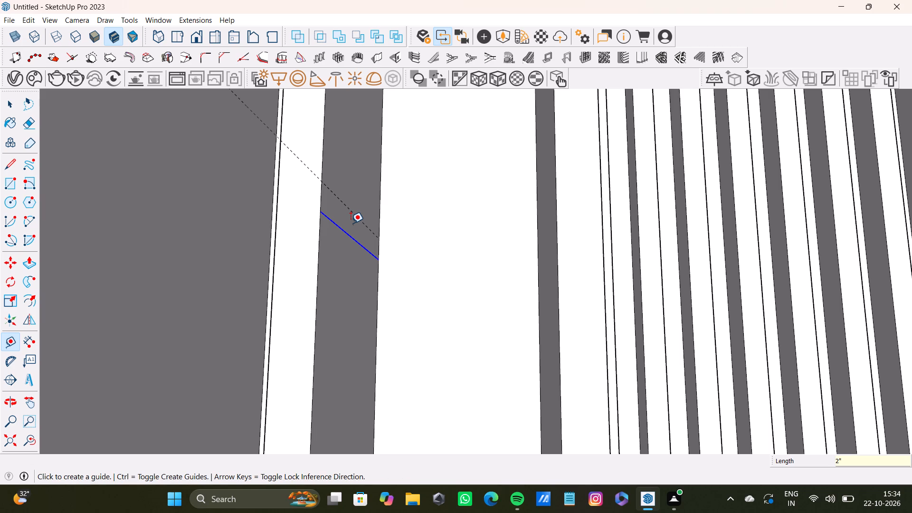
pyautogui.scroll(-4, 266, 162)
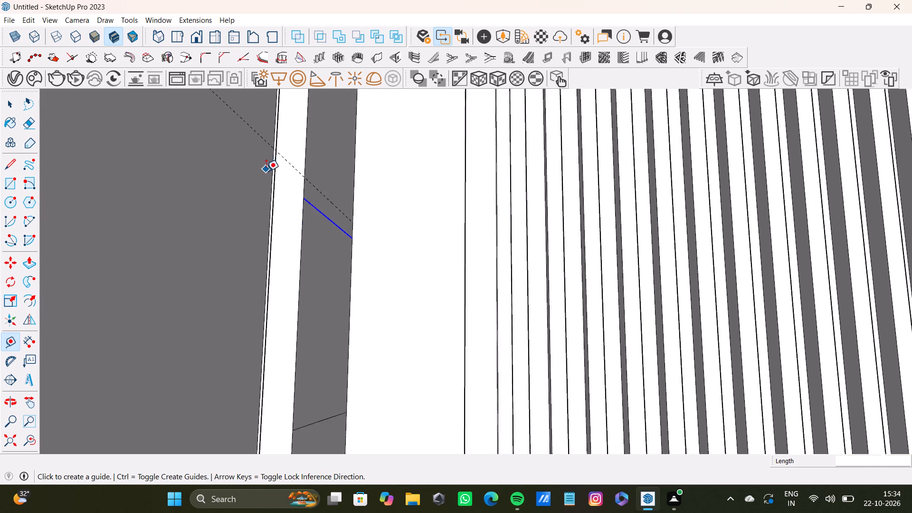
pyautogui.scroll(-5, 266, 171)
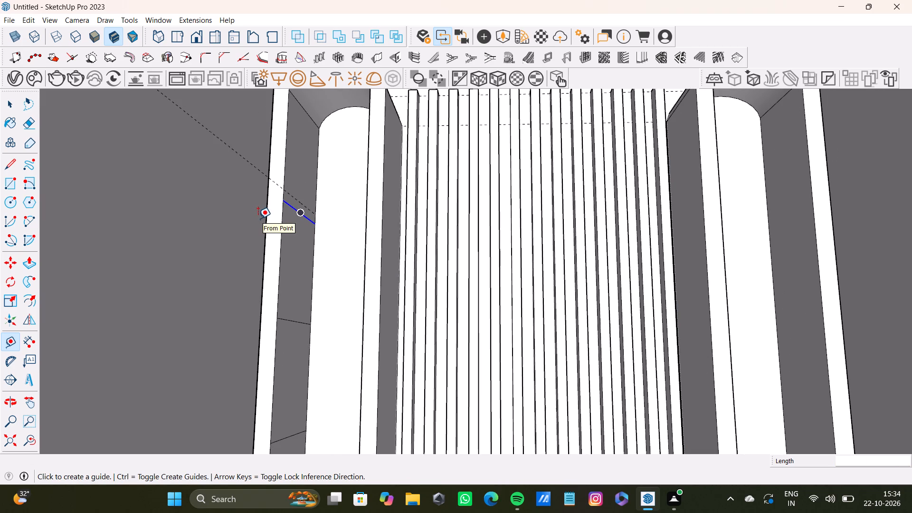
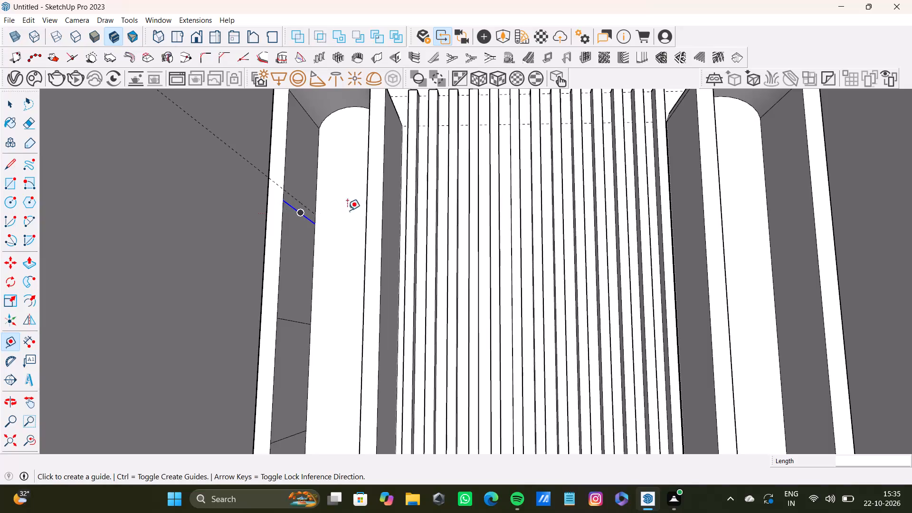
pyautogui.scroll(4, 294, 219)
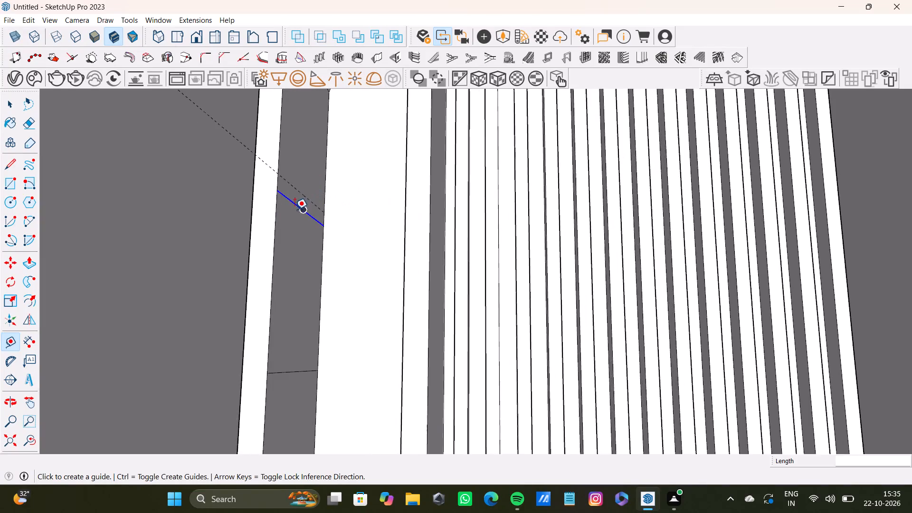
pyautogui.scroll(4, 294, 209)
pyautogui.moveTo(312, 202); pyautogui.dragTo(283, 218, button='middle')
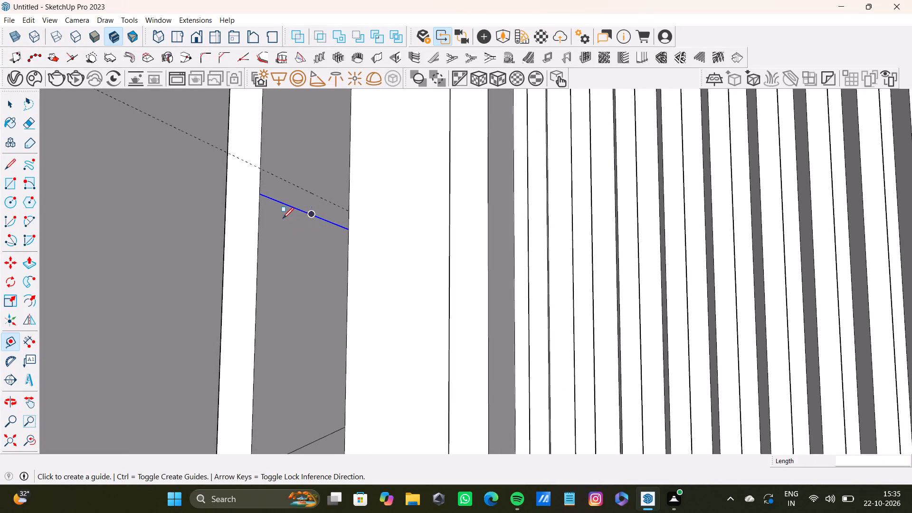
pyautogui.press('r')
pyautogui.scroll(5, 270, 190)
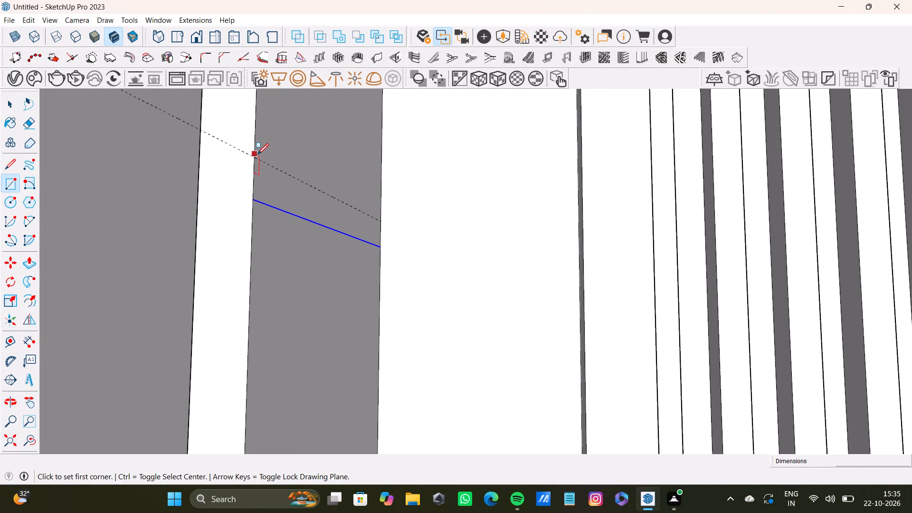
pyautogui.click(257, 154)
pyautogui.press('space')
# Draw a rectangle about 2" by 1' 6" between the guide and the uppermost dividing line on the left niche's inner left side.
pyautogui.moveTo(396, 247); pyautogui.dragTo(399, 255, button='middle')
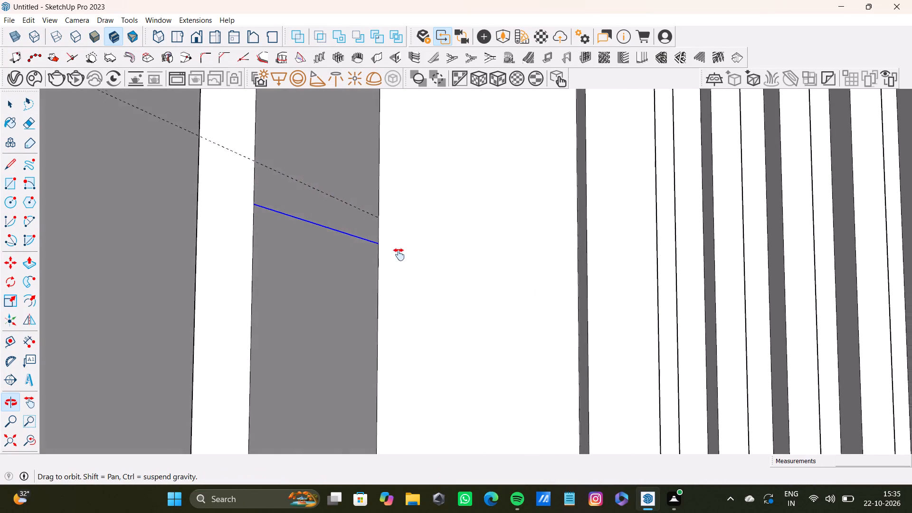
pyautogui.moveTo(399, 255); pyautogui.dragTo(385, 274, button='middle')
pyautogui.press('r')
pyautogui.scroll(3, 340, 240)
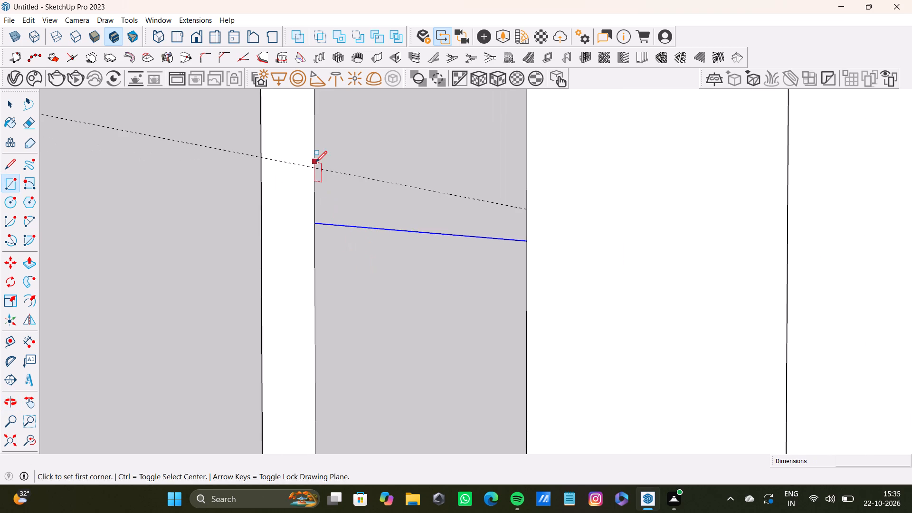
pyautogui.click(316, 168)
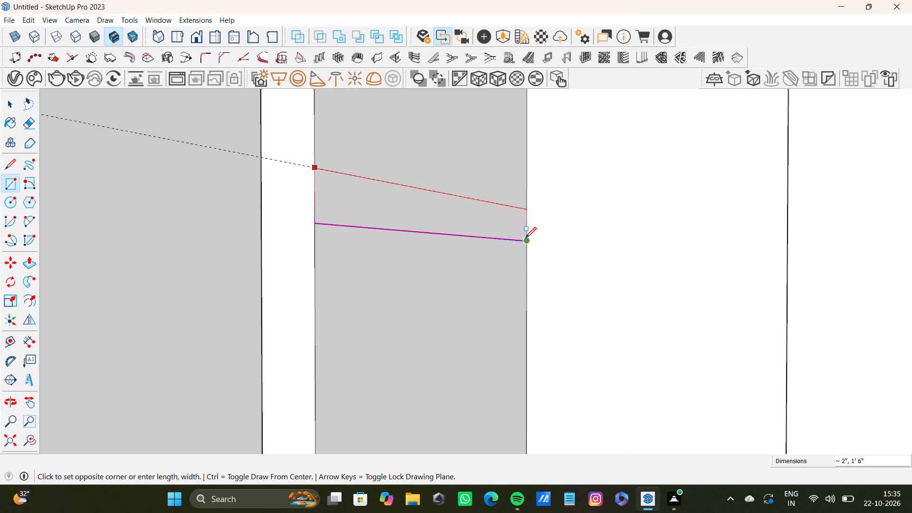
pyautogui.click(525, 238)
# Place a parallel guide 2" above the middle dividing line on the left niche's inner left side.
pyautogui.scroll(-12, 490, 252)
pyautogui.moveTo(475, 276); pyautogui.dragTo(465, 175, button='middle')
pyautogui.scroll(4, 454, 289)
pyautogui.middleClick(455, 289)
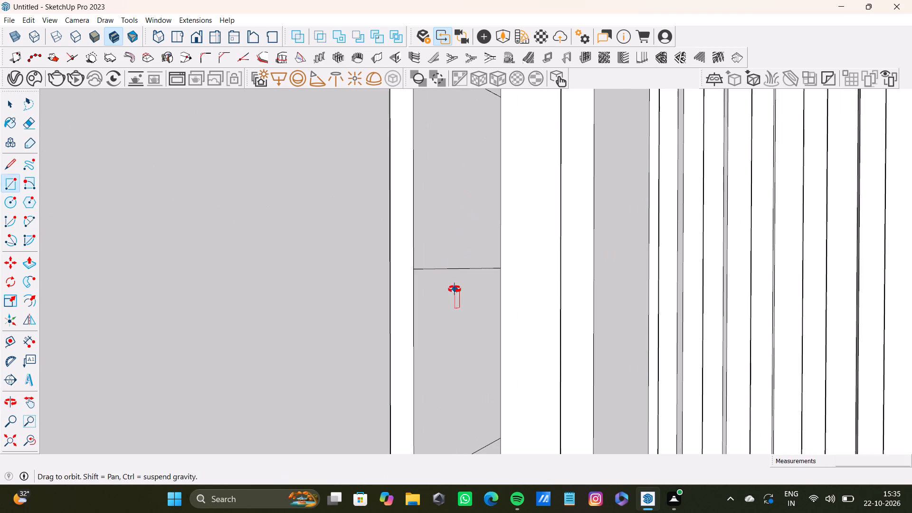
pyautogui.press('t')
pyautogui.scroll(-7, 442, 274)
pyautogui.moveTo(442, 276); pyautogui.dragTo(450, 288, button='middle')
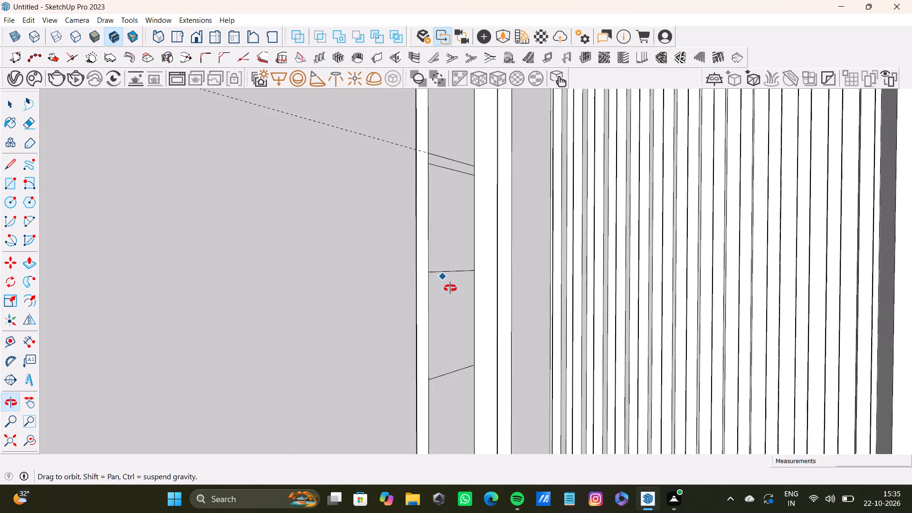
pyautogui.moveTo(450, 288); pyautogui.dragTo(433, 275, button='middle')
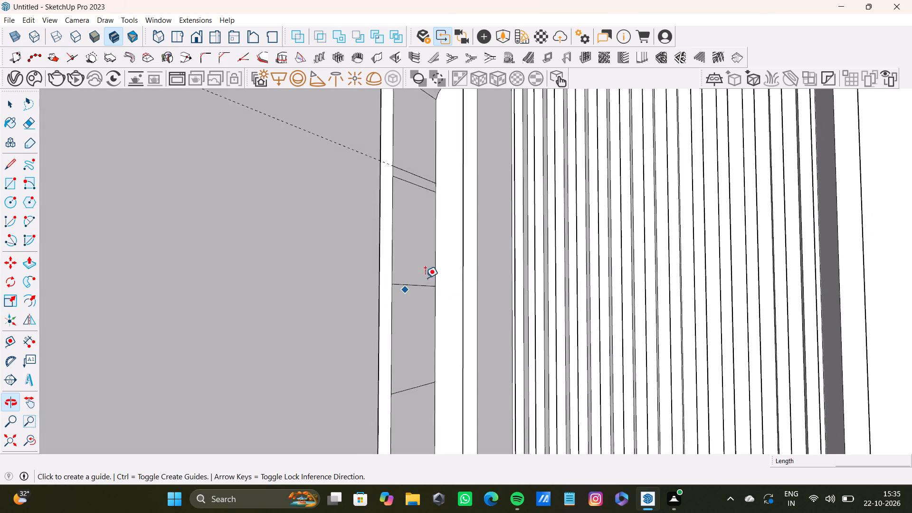
pyautogui.scroll(6, 418, 285)
pyautogui.press('space')
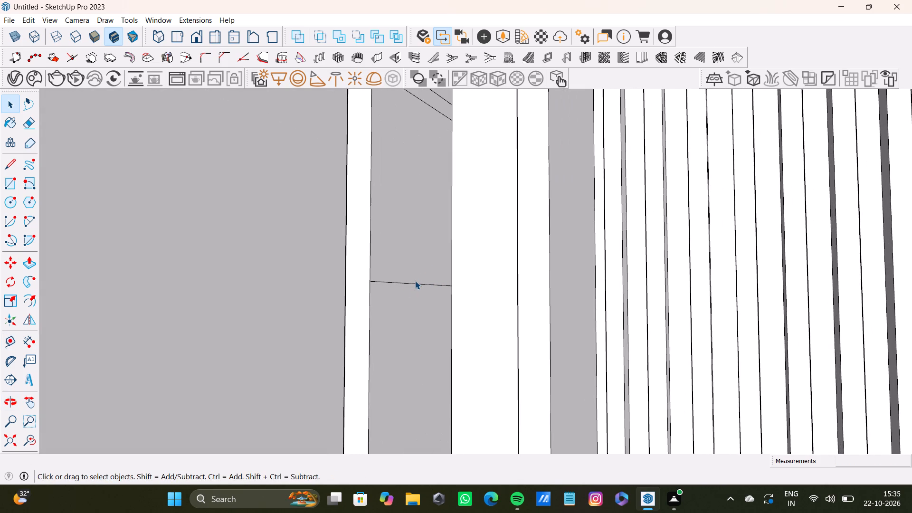
pyautogui.press('t')
pyautogui.click(418, 283)
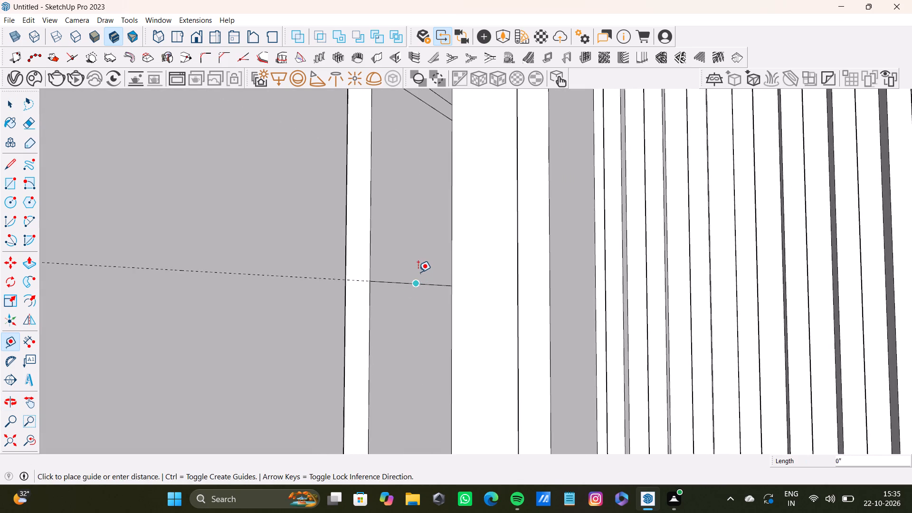
pyautogui.press('2')
pyautogui.hotkey('shift', '"')
pyautogui.press('Return')
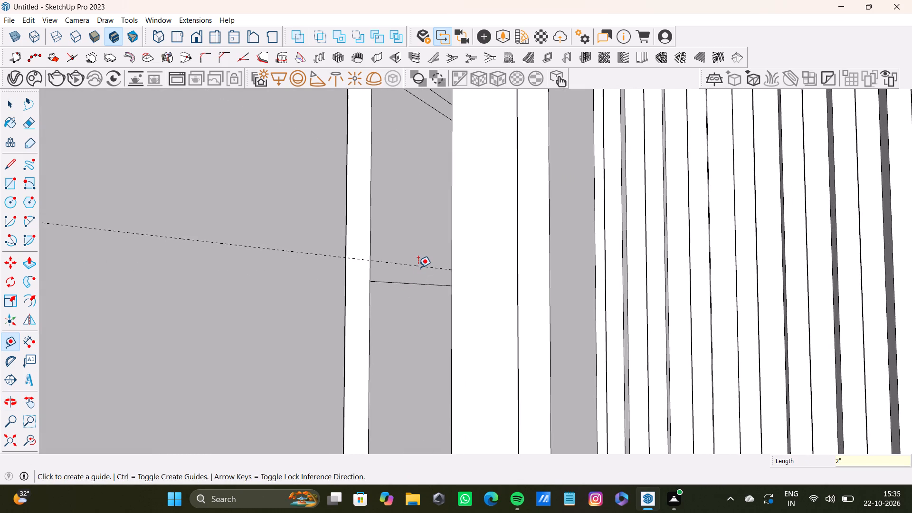
# Draw a full-depth rectangle between the new guide and the middle dividing line on the niche's inner left side.
pyautogui.press('r')
pyautogui.scroll(3, 372, 264)
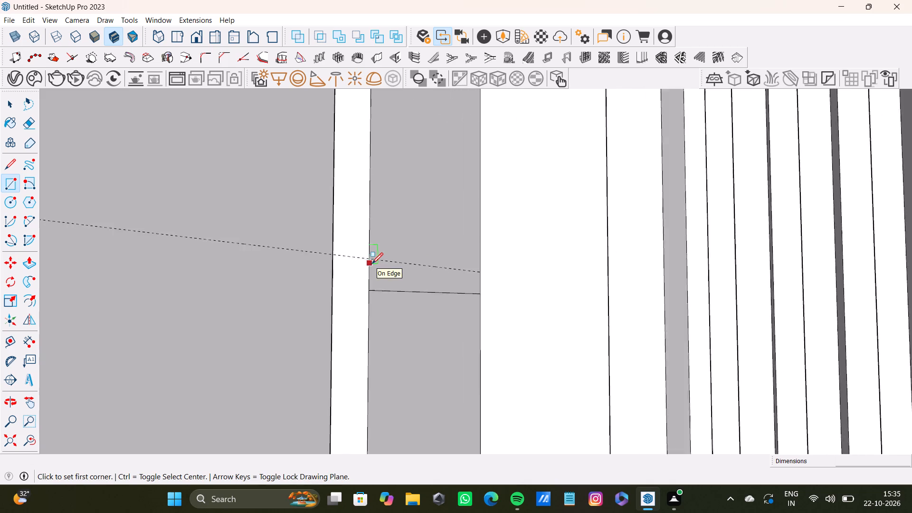
pyautogui.scroll(6, 372, 264)
pyautogui.moveTo(373, 264); pyautogui.dragTo(350, 273, button='middle')
pyautogui.scroll(3, 357, 271)
pyautogui.click(347, 262)
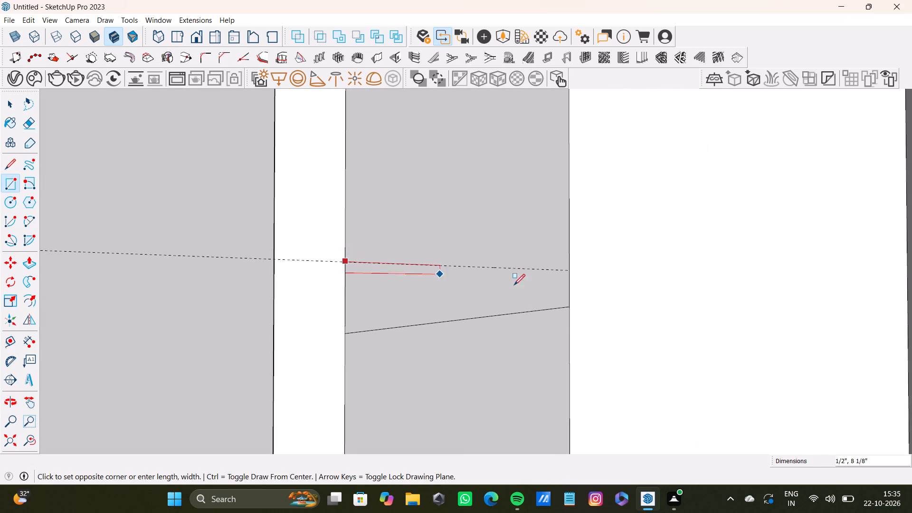
pyautogui.click(566, 307)
# Place a parallel guide 2" above the lowest dividing line on the left niche's inner left side.
pyautogui.scroll(-12, 554, 310)
pyautogui.moveTo(548, 318); pyautogui.dragTo(512, 207, button='middle')
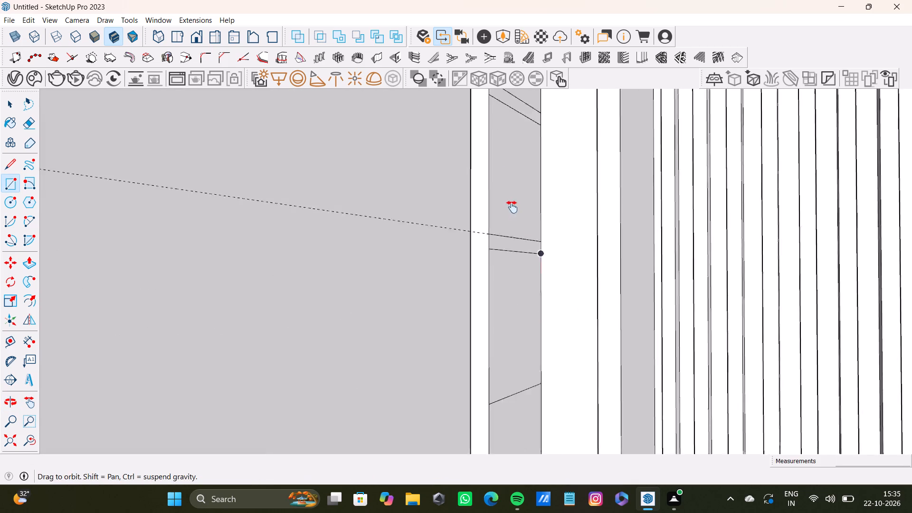
pyautogui.moveTo(512, 207); pyautogui.dragTo(510, 200, button='middle')
pyautogui.scroll(-3, 494, 236)
pyautogui.keyDown('shift'); pyautogui.moveTo(494, 272); pyautogui.dragTo(468, 191, button='middle'); pyautogui.keyUp('shift')
pyautogui.scroll(7, 464, 220)
pyautogui.press('space')
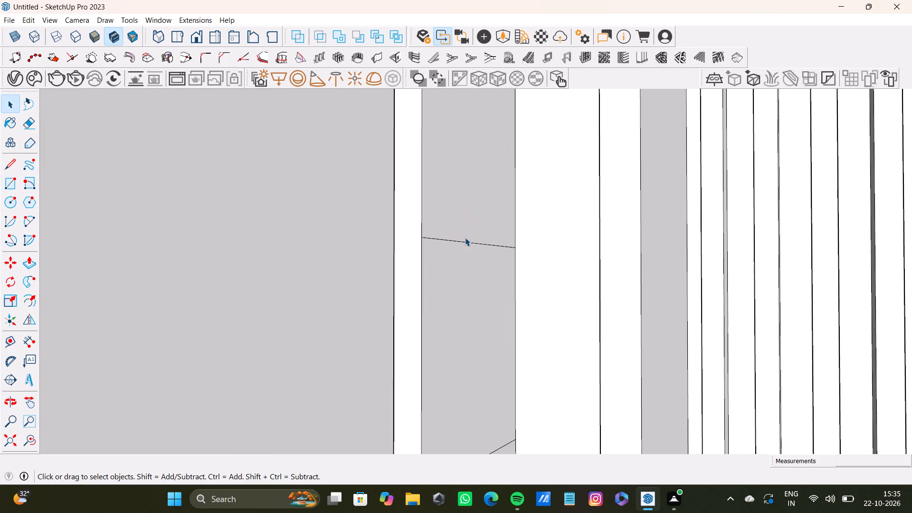
pyautogui.press('t')
pyautogui.click(465, 244)
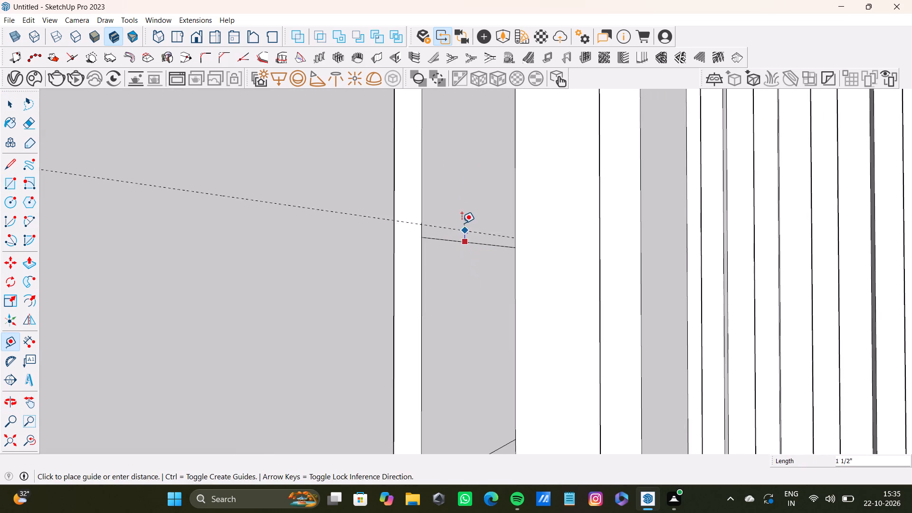
pyautogui.press('2')
pyautogui.hotkey('shift', '"')
pyautogui.press('Return')
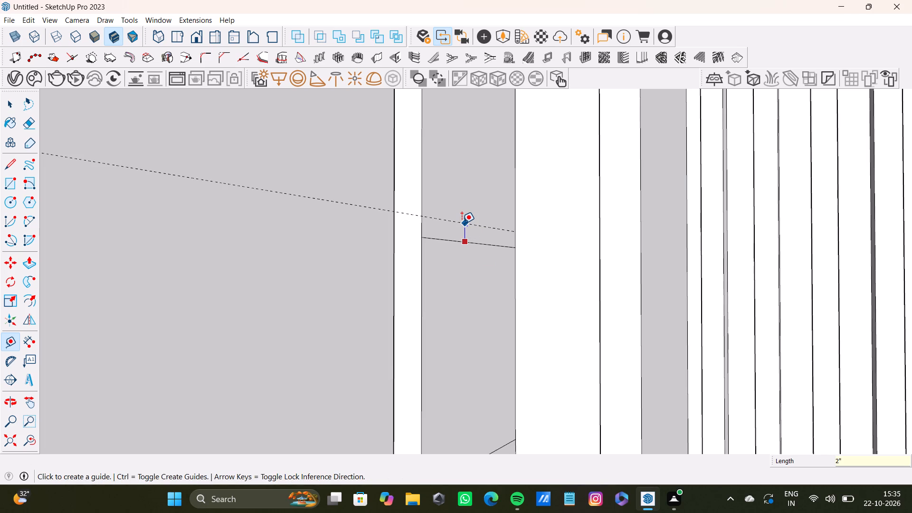
# Draw a full-depth rectangle from the new guide to the lowest dividing line on the niche's inner left side.
pyautogui.press('r')
pyautogui.click(422, 214)
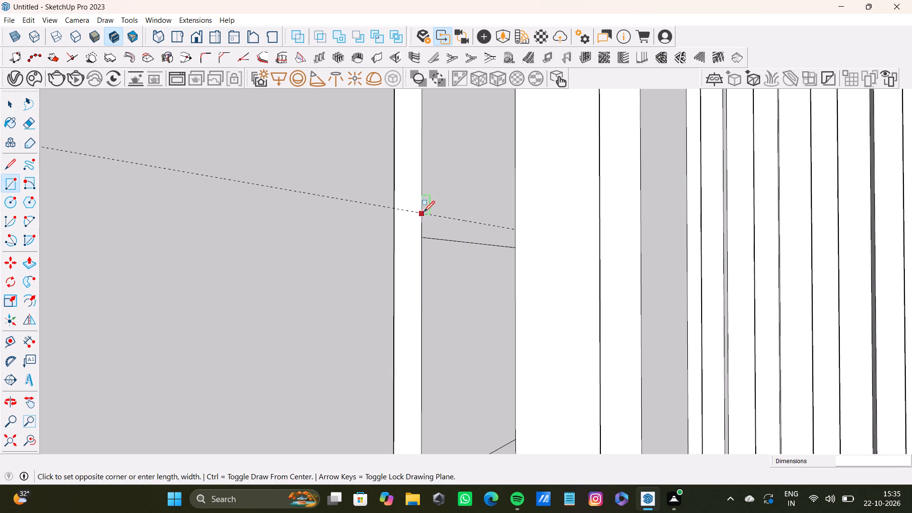
pyautogui.click(514, 247)
pyautogui.press('space')
# Move the lowest rectangle's upper edge up onto the guide 2" above the dividing line.
pyautogui.scroll(-2, 467, 244)
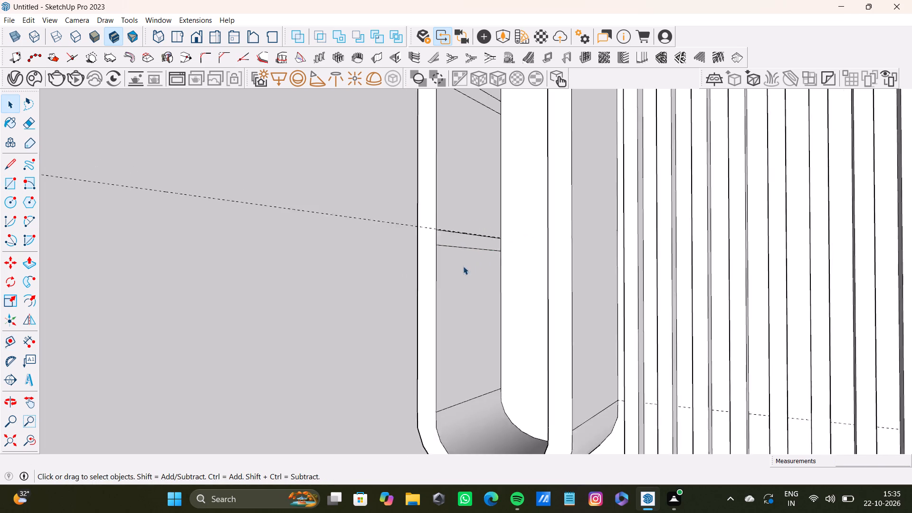
pyautogui.scroll(-7, 463, 266)
pyautogui.moveTo(467, 296); pyautogui.dragTo(447, 313, button='middle')
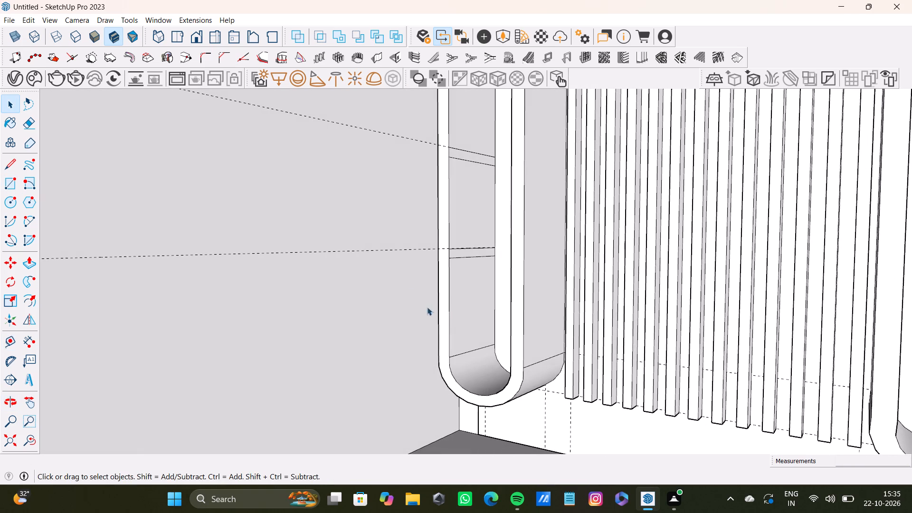
pyautogui.scroll(17, 447, 276)
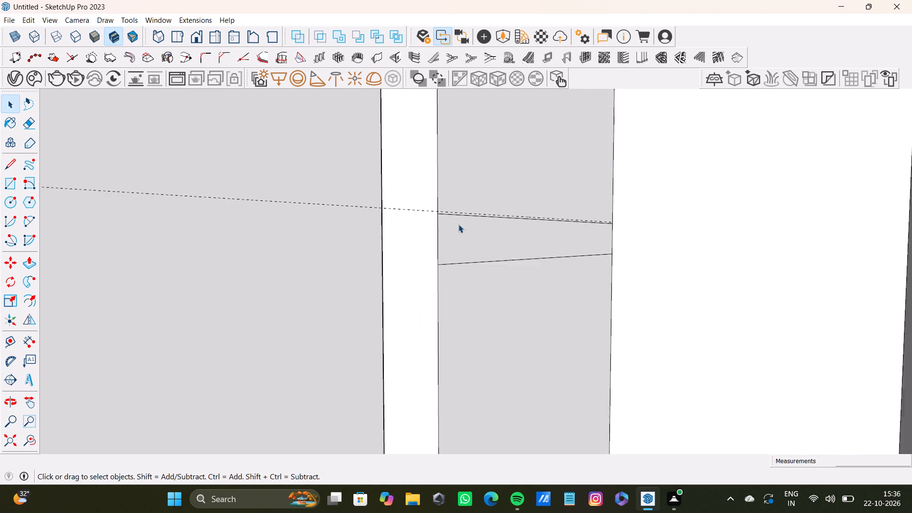
pyautogui.click(457, 212)
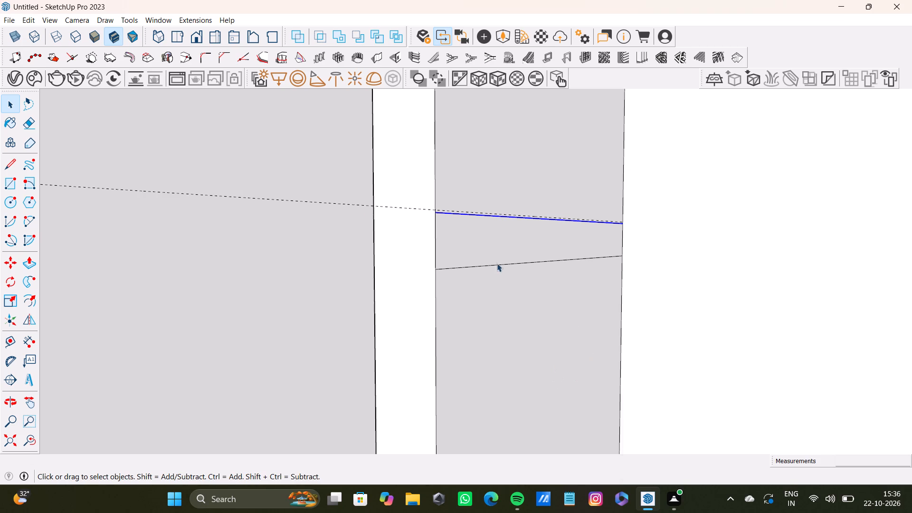
pyautogui.press('m')
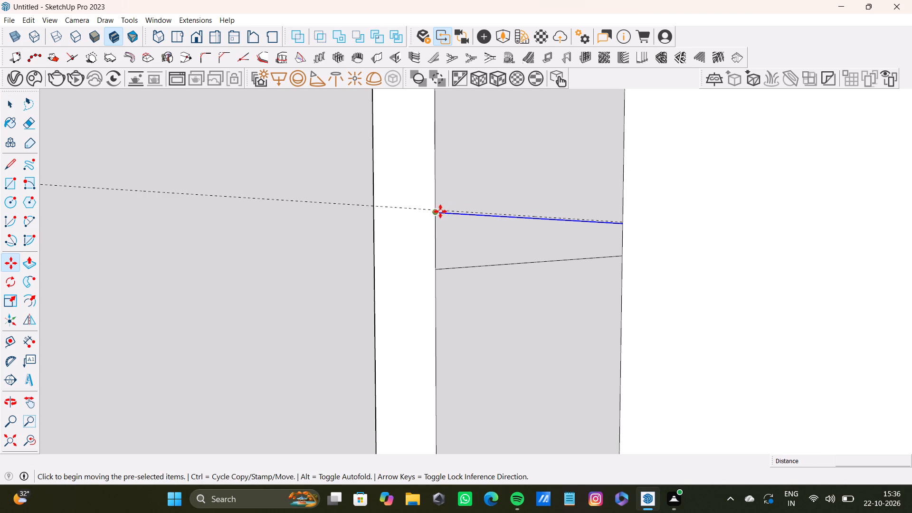
pyautogui.click(440, 212)
pyautogui.click(439, 208)
pyautogui.press('space')
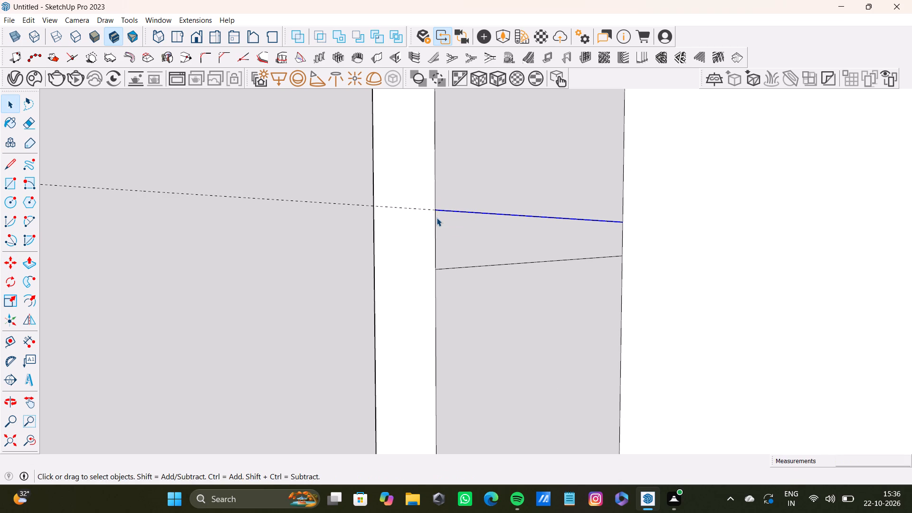
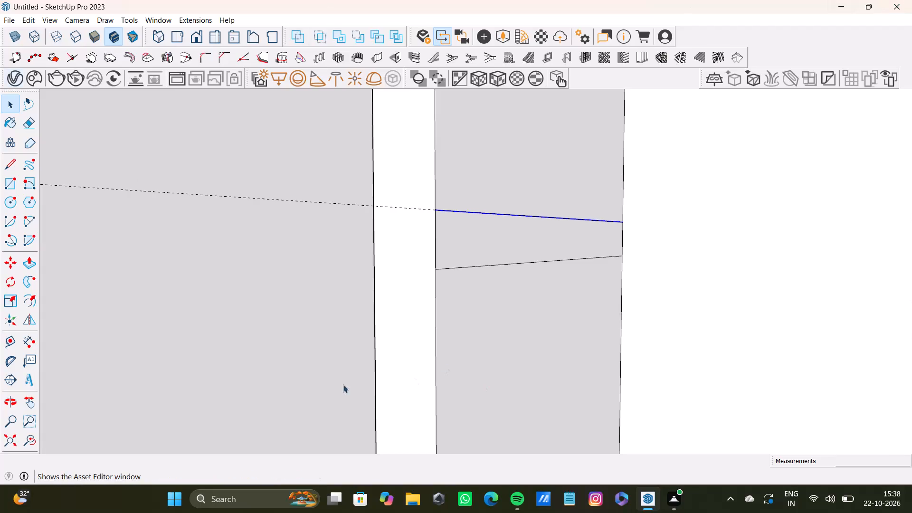
# Push/Pull the uppermost 2" rectangle in the left niche about 1' 3 1/16" across to the opposite inner side.
pyautogui.scroll(-20, 309, 279)
pyautogui.scroll(-13, 309, 279)
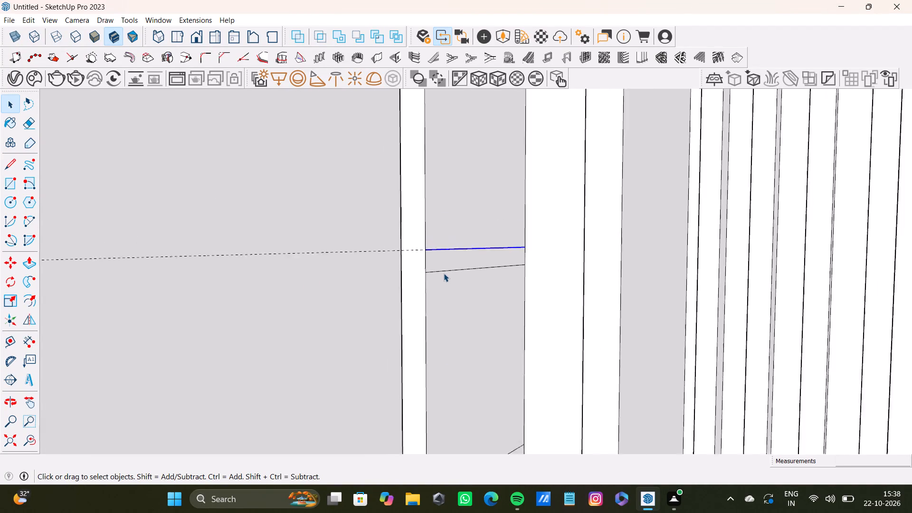
pyautogui.scroll(-7, 444, 273)
pyautogui.moveTo(444, 289); pyautogui.dragTo(471, 428, button='middle')
pyautogui.scroll(-3, 471, 430)
pyautogui.keyDown('shift'); pyautogui.moveTo(469, 339); pyautogui.dragTo(471, 354, button='middle'); pyautogui.keyUp('shift')
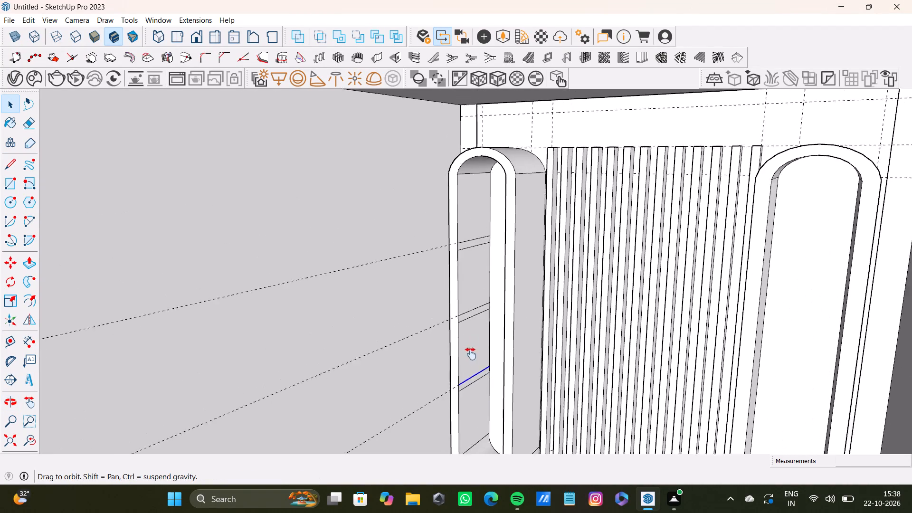
pyautogui.keyDown('shift'); pyautogui.moveTo(471, 354); pyautogui.dragTo(472, 269, button='middle'); pyautogui.keyUp('shift')
pyautogui.scroll(12, 469, 274)
pyautogui.press('space')
pyautogui.click(466, 295)
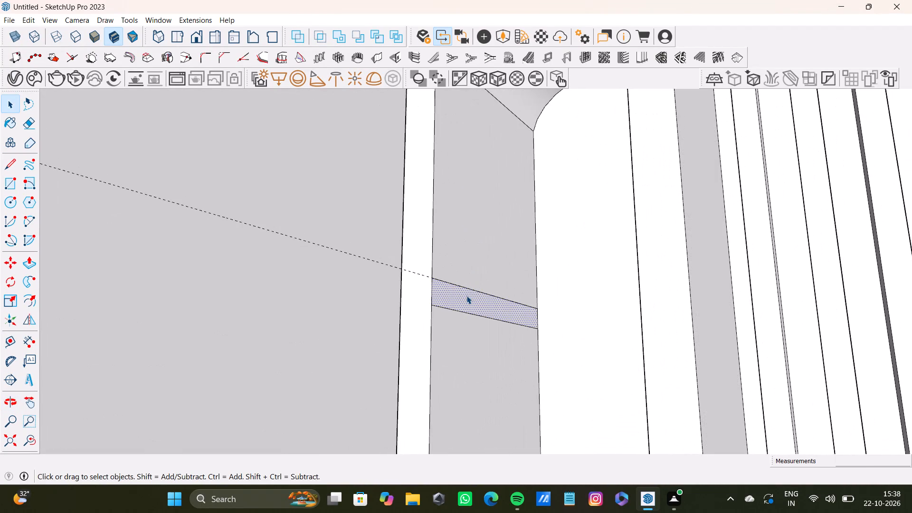
pyautogui.press('p')
pyautogui.moveTo(466, 295); pyautogui.dragTo(663, 271)
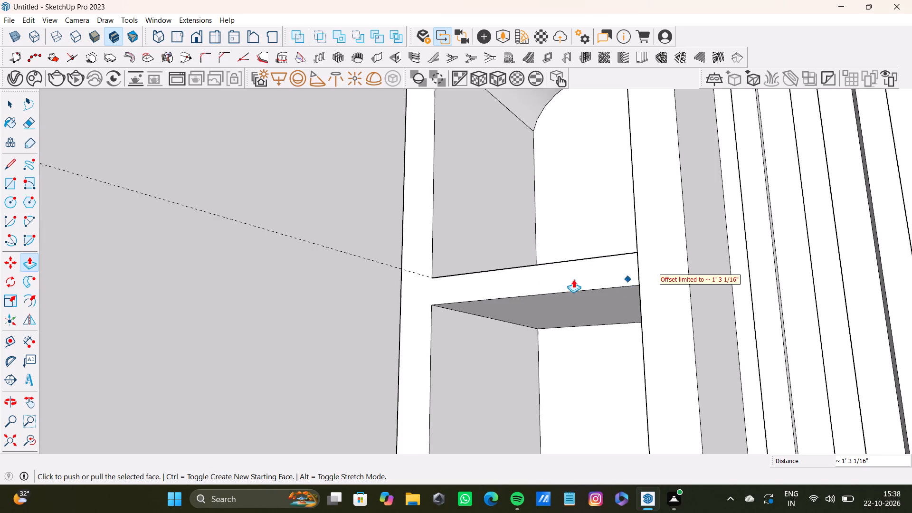
# Push/Pull the middle 2" rectangle across the left niche to its opposite inner side to form the second shelf.
pyautogui.scroll(-8, 529, 288)
pyautogui.keyDown('shift'); pyautogui.moveTo(510, 311); pyautogui.dragTo(503, 234, button='middle'); pyautogui.keyUp('shift')
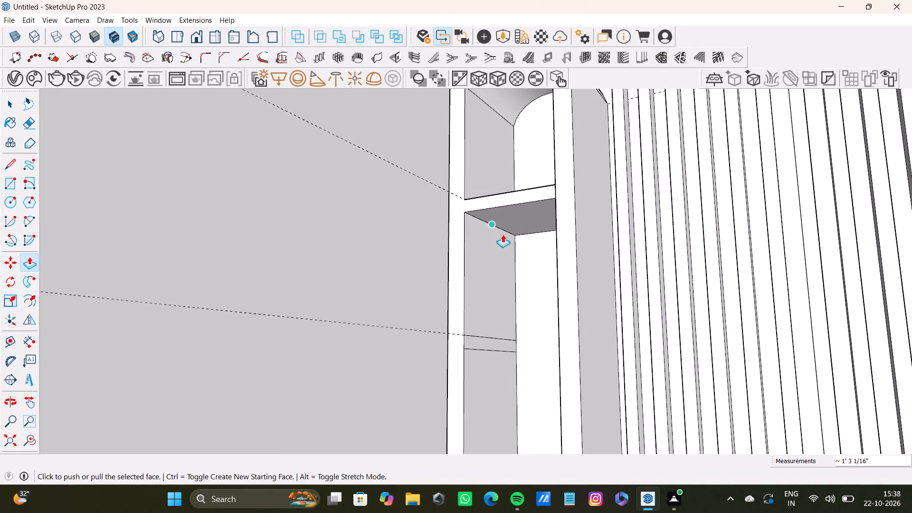
pyautogui.scroll(-5, 503, 234)
pyautogui.moveTo(503, 292); pyautogui.dragTo(484, 329, button='middle')
pyautogui.scroll(8, 483, 327)
pyautogui.press('space')
pyautogui.click(486, 283)
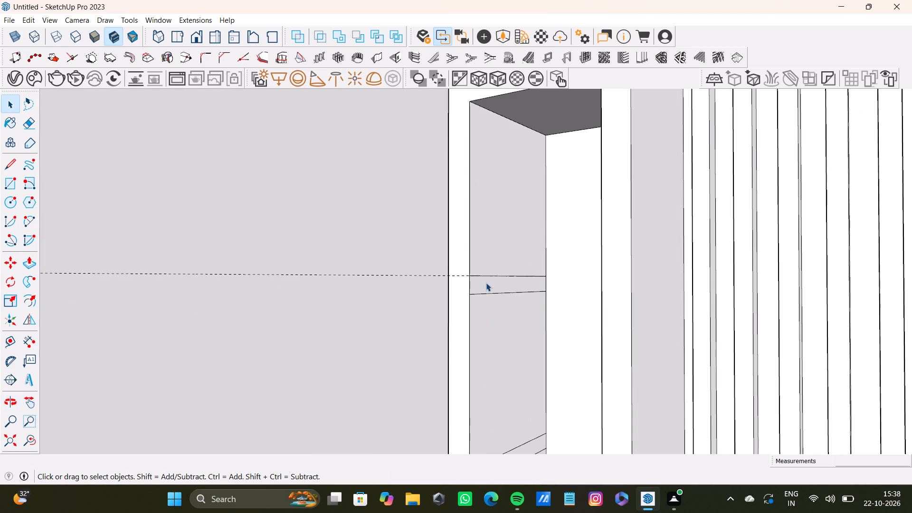
pyautogui.press('p')
pyautogui.moveTo(486, 283); pyautogui.dragTo(654, 277)
# Push/Pull the lowest 2" rectangle about 1' 3 1/16" across the left niche to form the third shelf.
pyautogui.scroll(-4, 584, 339)
pyautogui.press('space')
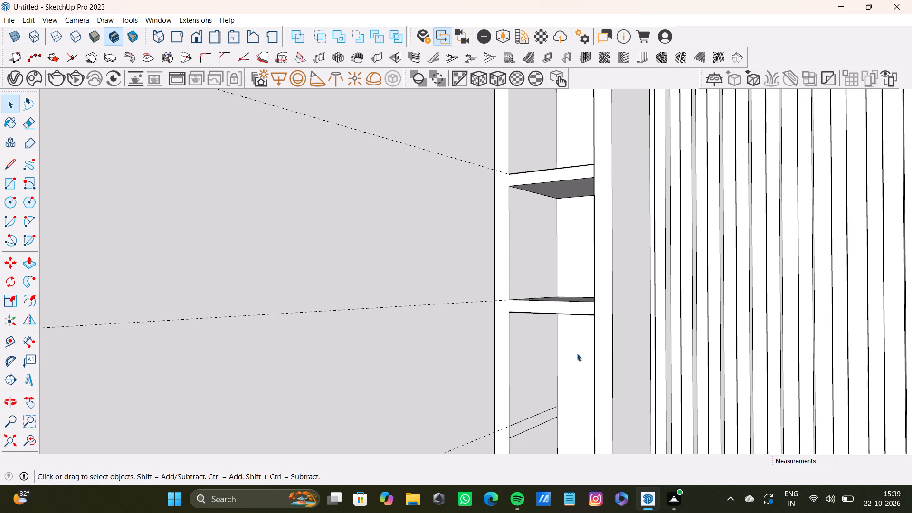
pyautogui.scroll(-4, 577, 353)
pyautogui.keyDown('shift'); pyautogui.moveTo(576, 354); pyautogui.dragTo(525, 251, button='middle'); pyautogui.keyUp('shift')
pyautogui.scroll(7, 503, 303)
pyautogui.press('space')
pyautogui.click(468, 297)
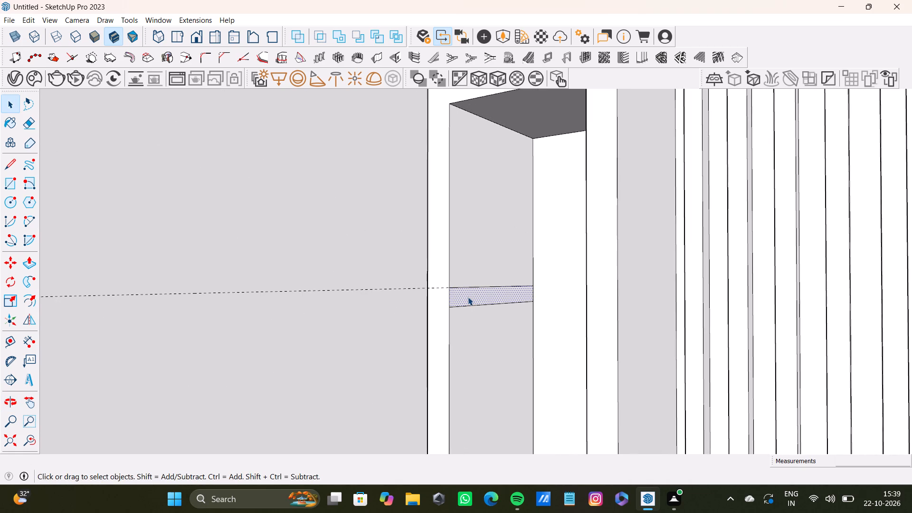
pyautogui.press('p')
pyautogui.moveTo(468, 297); pyautogui.dragTo(623, 295)
# Copy the right niche's upper inner-left depth edge down to where the bottom curve starts, dividing the span by 4 (/4).
pyautogui.scroll(-8, 611, 301)
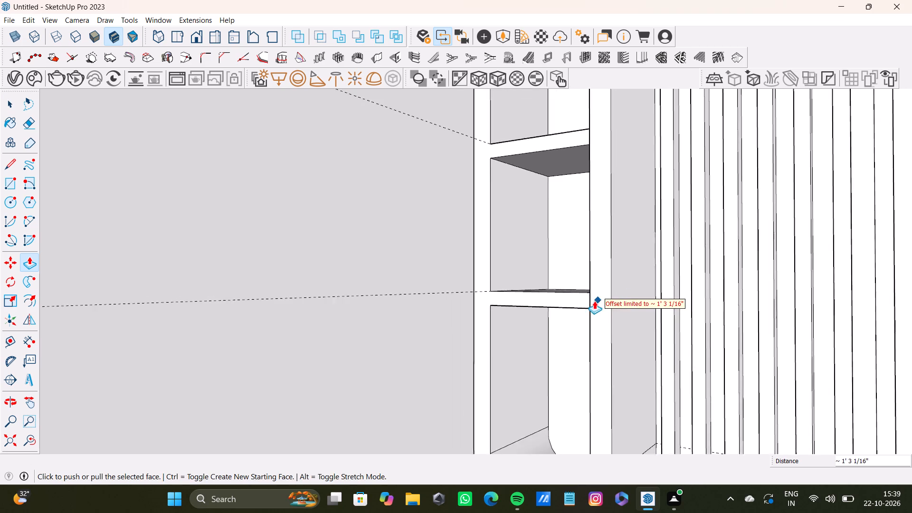
pyautogui.scroll(-12, 594, 301)
pyautogui.moveTo(519, 321); pyautogui.dragTo(611, 308, button='middle')
pyautogui.scroll(-7, 566, 310)
pyautogui.keyDown('shift'); pyautogui.moveTo(562, 313); pyautogui.dragTo(413, 332, button='middle'); pyautogui.keyUp('shift')
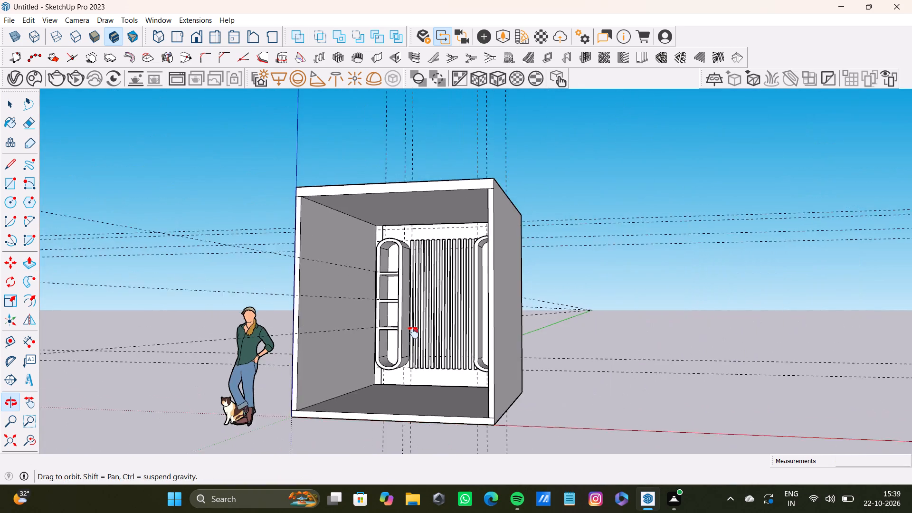
pyautogui.keyDown('shift'); pyautogui.moveTo(413, 332); pyautogui.dragTo(465, 335, button='middle'); pyautogui.keyUp('shift')
pyautogui.scroll(8, 469, 301)
pyautogui.moveTo(490, 262); pyautogui.dragTo(432, 270, button='middle')
pyautogui.scroll(12, 461, 214)
pyautogui.press('space')
pyautogui.click(484, 171)
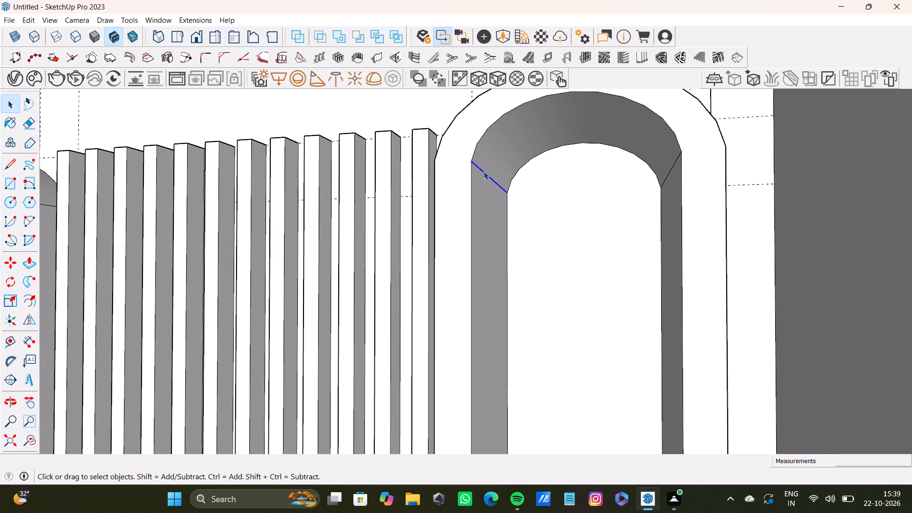
pyautogui.press('m')
pyautogui.click(471, 165)
pyautogui.scroll(-3, 472, 286)
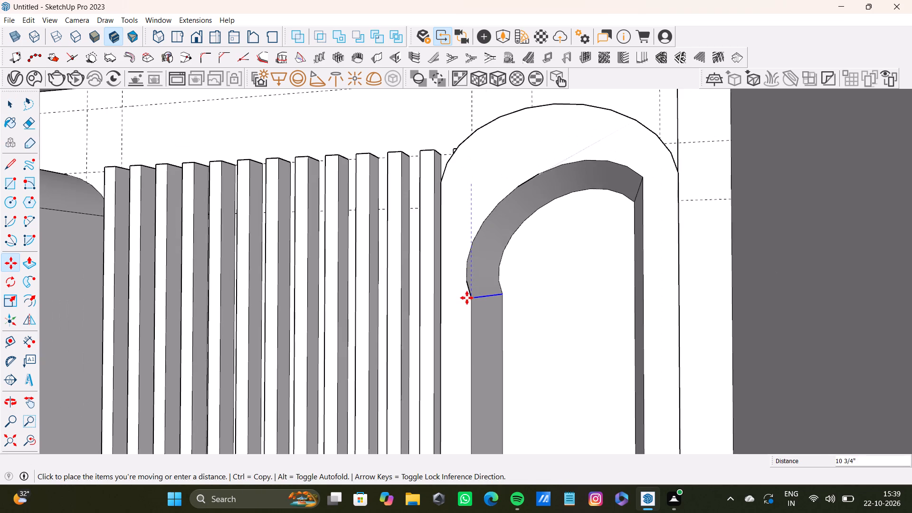
pyautogui.keyDown('ctrl'); pyautogui.scroll(-8, 472, 299); pyautogui.keyUp('ctrl')
pyautogui.moveTo(482, 372); pyautogui.dragTo(480, 355, button='middle')
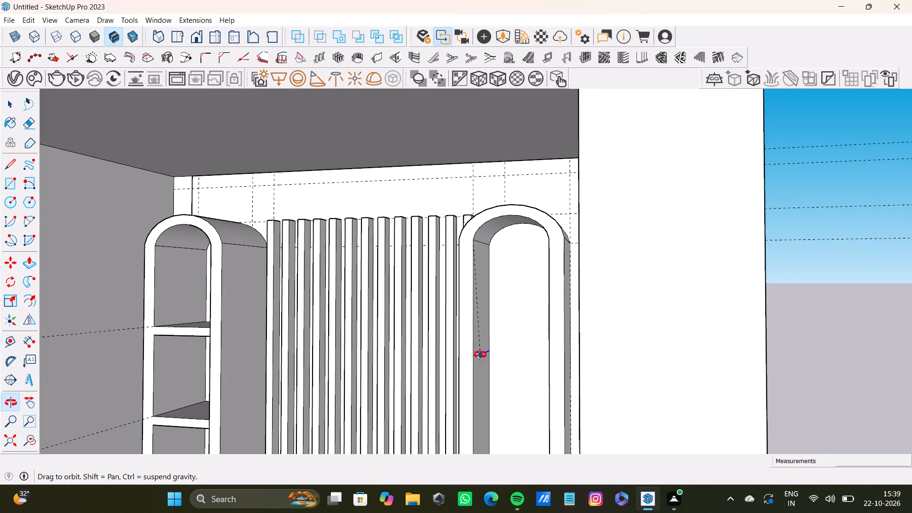
pyautogui.moveTo(480, 355); pyautogui.dragTo(482, 194, button='middle')
pyautogui.scroll(-2, 480, 306)
pyautogui.moveTo(472, 372); pyautogui.dragTo(492, 255, button='middle')
pyautogui.scroll(2, 481, 309)
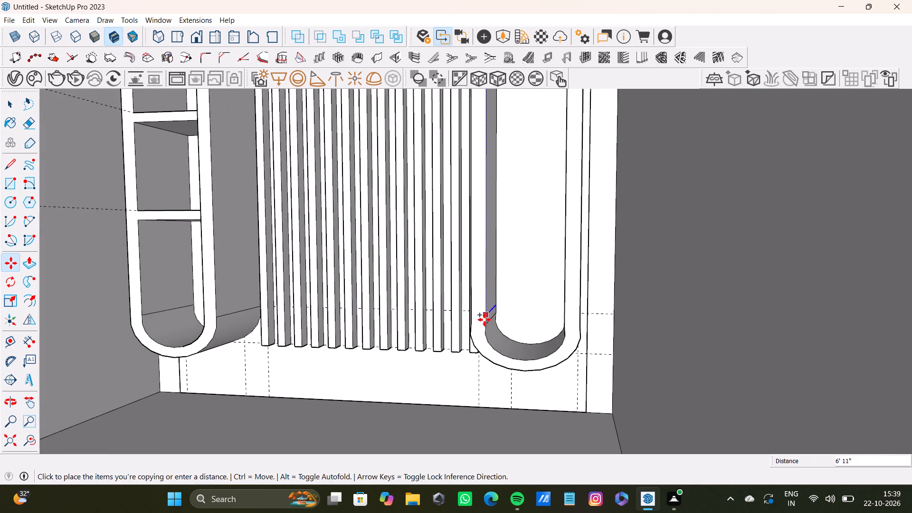
pyautogui.click(484, 323)
pyautogui.write('/4')
pyautogui.press('Return')
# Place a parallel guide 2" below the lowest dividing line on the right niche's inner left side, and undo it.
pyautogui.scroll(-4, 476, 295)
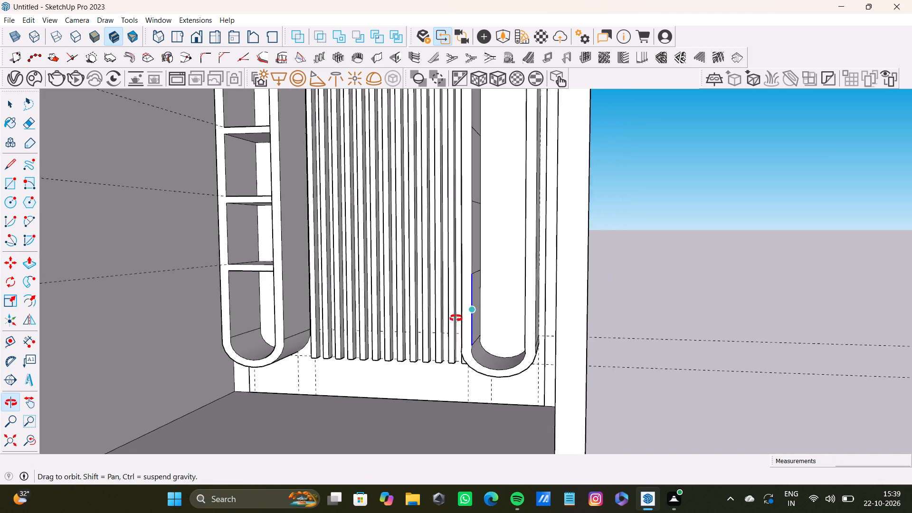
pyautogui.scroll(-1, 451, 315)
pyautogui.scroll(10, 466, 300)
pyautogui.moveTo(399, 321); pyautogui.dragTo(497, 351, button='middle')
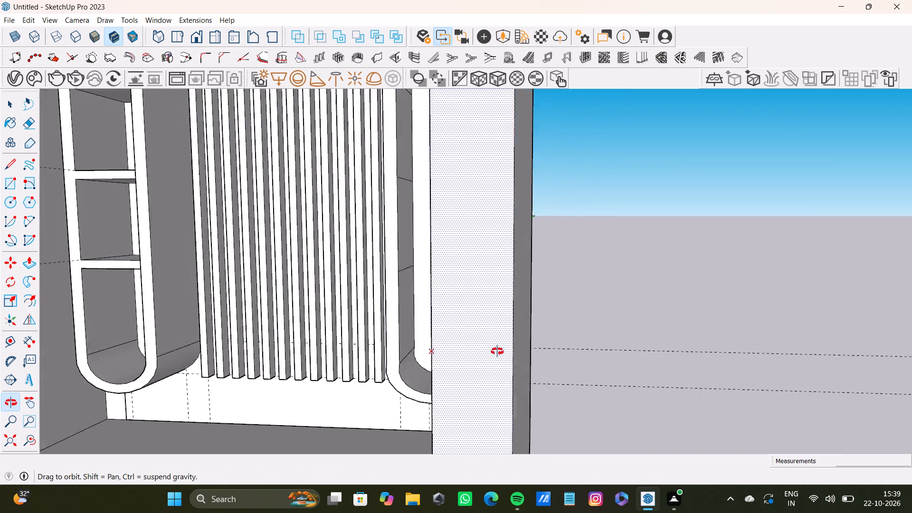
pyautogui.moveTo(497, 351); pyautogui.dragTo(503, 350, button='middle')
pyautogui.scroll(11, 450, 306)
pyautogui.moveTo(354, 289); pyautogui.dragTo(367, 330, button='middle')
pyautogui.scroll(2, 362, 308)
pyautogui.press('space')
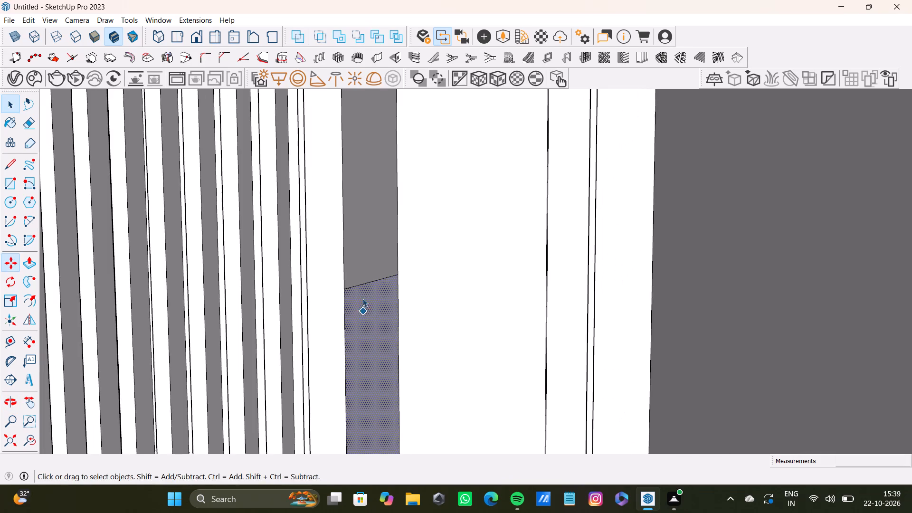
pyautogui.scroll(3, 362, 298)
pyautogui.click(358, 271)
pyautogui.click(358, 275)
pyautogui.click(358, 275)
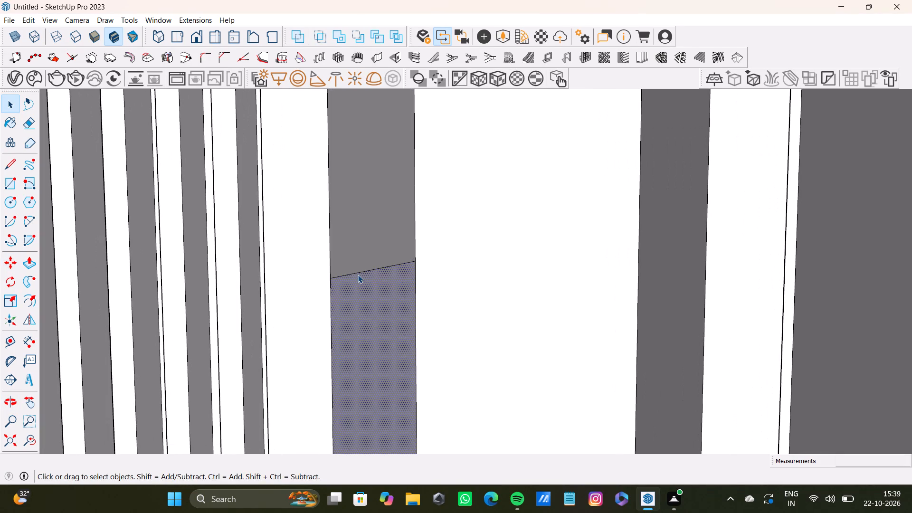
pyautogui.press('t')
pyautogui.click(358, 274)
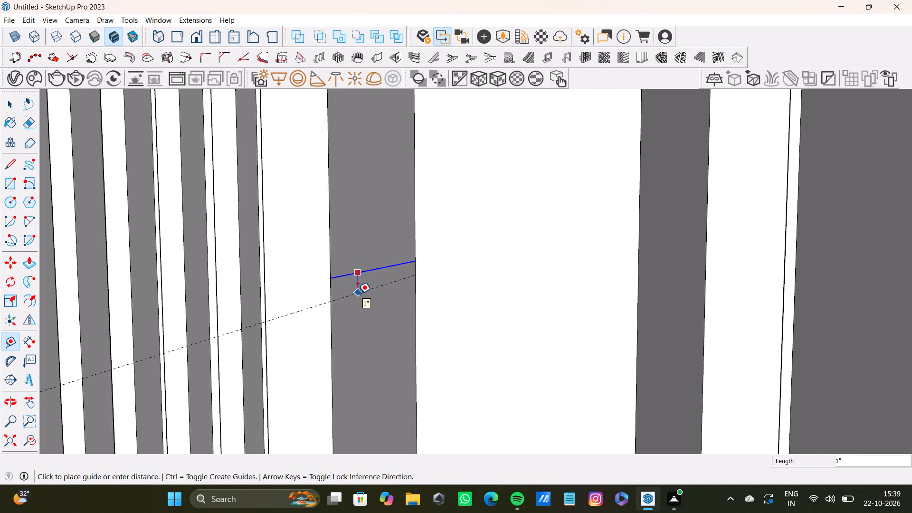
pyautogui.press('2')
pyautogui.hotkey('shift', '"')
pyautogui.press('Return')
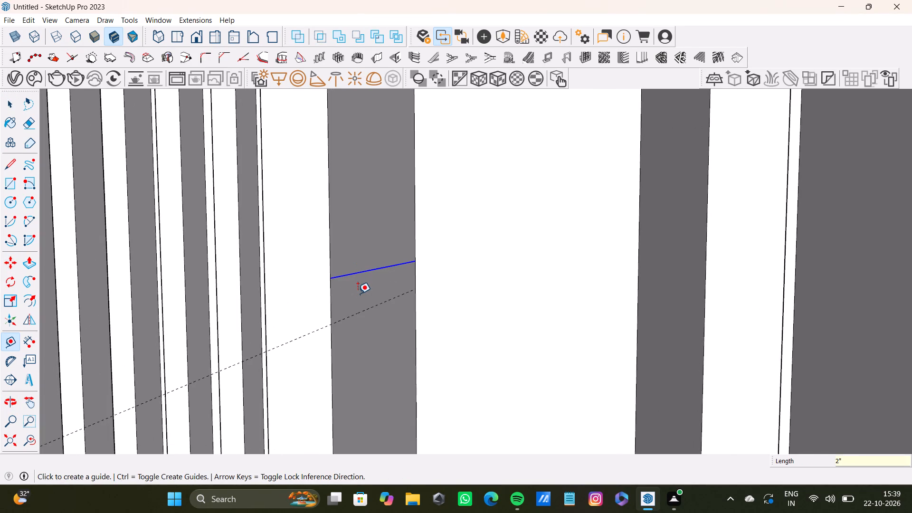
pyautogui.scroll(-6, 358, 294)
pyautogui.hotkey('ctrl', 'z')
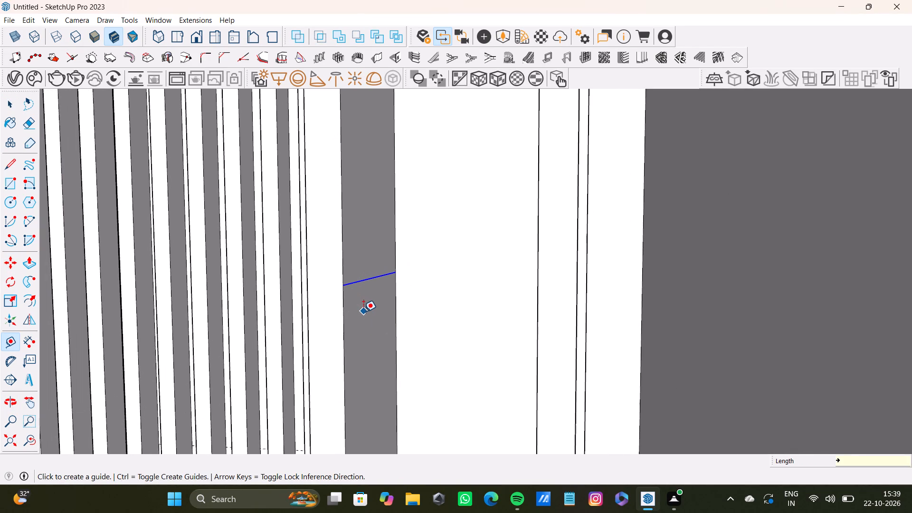
# Place a parallel guide 2" above the middle dividing line on the right niche's inner left side.
pyautogui.keyDown('shift'); pyautogui.moveTo(380, 290); pyautogui.dragTo(399, 430, button='middle'); pyautogui.keyUp('shift')
pyautogui.scroll(-4, 406, 341)
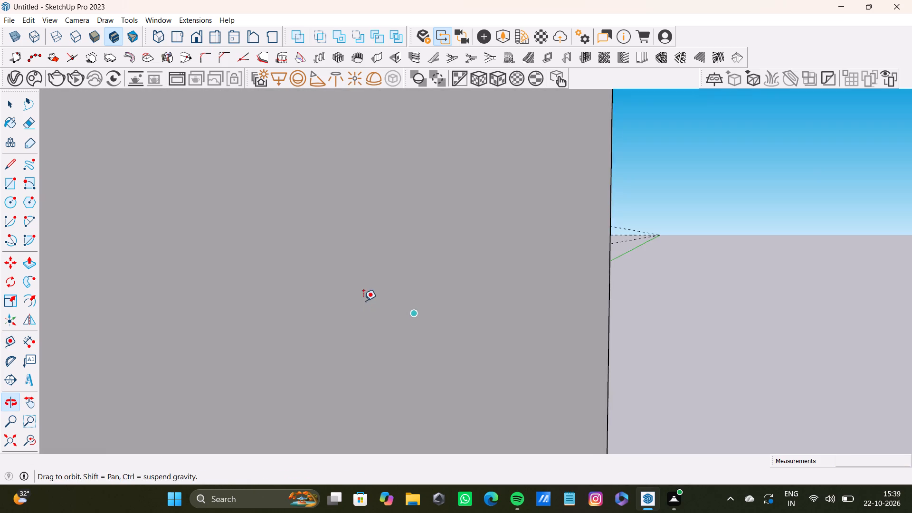
pyautogui.click(29, 437)
pyautogui.scroll(4, 366, 264)
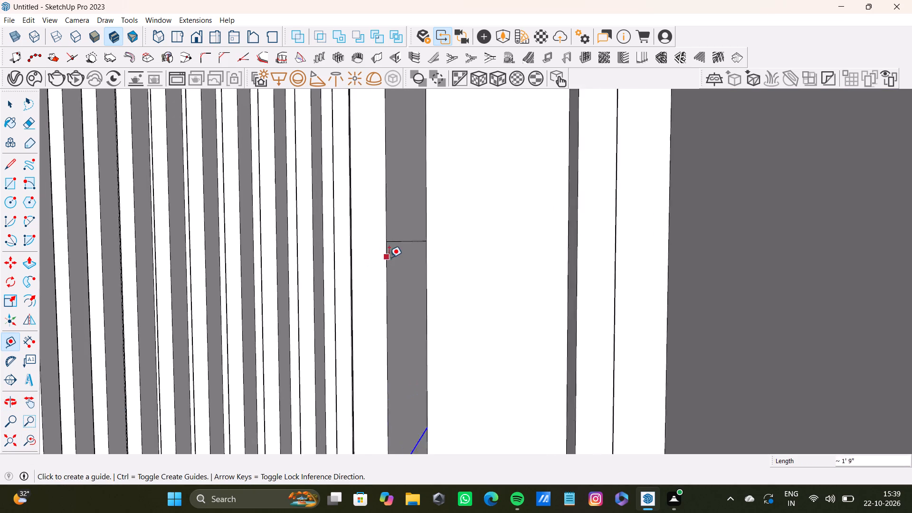
pyautogui.scroll(2, 389, 257)
pyautogui.click(411, 237)
pyautogui.write('2"')
pyautogui.press('Return')
# Place a parallel guide 2" above the uppermost dividing line on the right niche's inner left side.
pyautogui.scroll(-3, 407, 201)
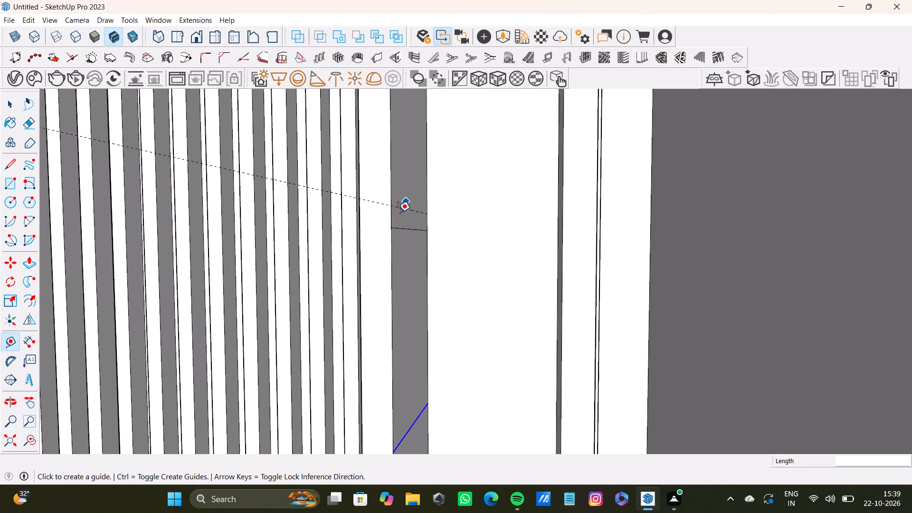
pyautogui.keyDown('shift'); pyautogui.moveTo(402, 224); pyautogui.dragTo(354, 375, button='middle'); pyautogui.keyUp('shift')
pyautogui.scroll(3, 421, 117)
pyautogui.press('space')
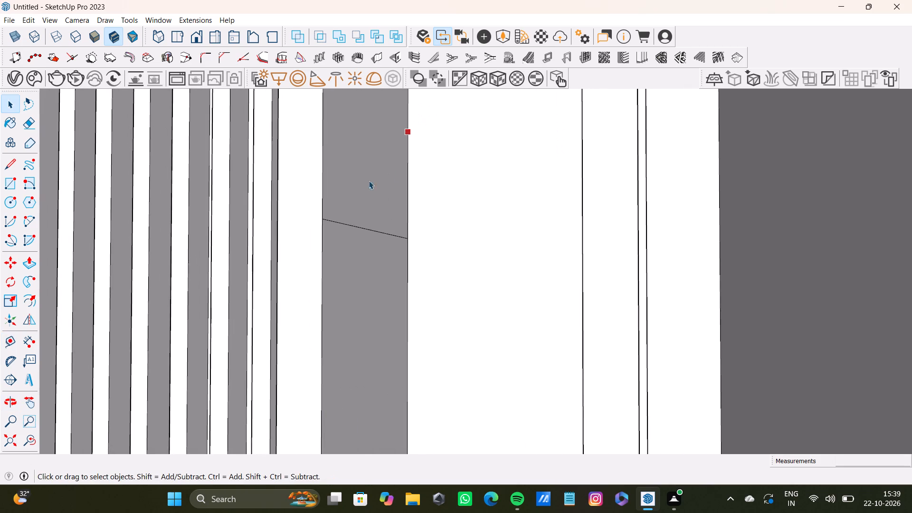
pyautogui.press('t')
pyautogui.click(357, 226)
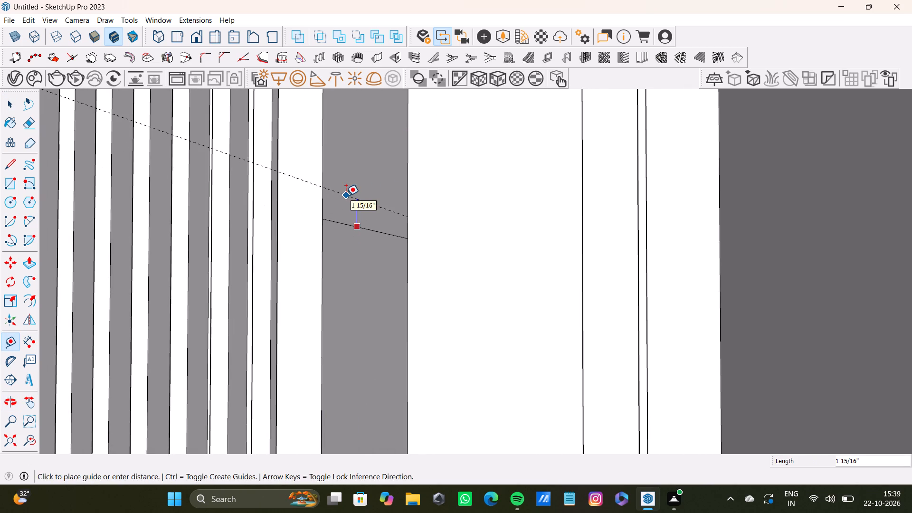
pyautogui.write('2"')
pyautogui.press('Return')
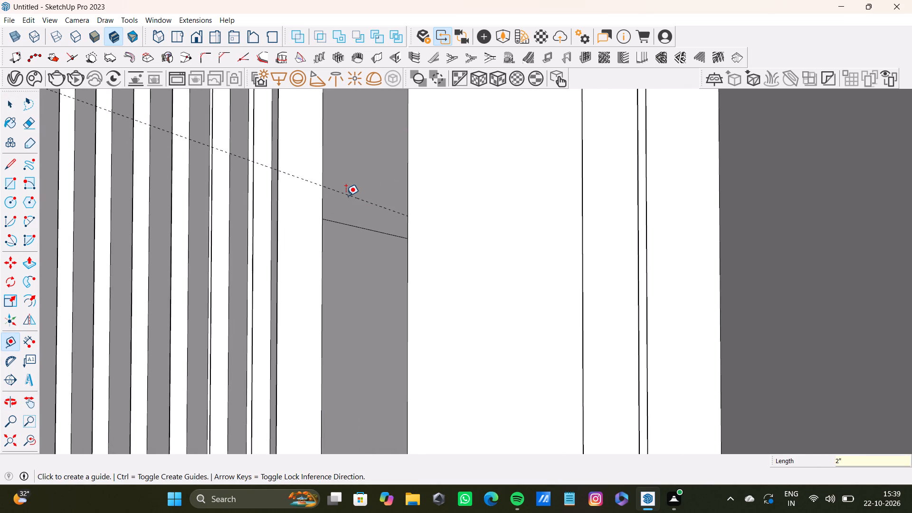
# Draw a full-depth line along the guide above the uppermost dividing line on the right niche's inner left side.
pyautogui.scroll(-6, 344, 197)
pyautogui.keyDown('shift'); pyautogui.moveTo(343, 212); pyautogui.dragTo(343, 313, button='middle'); pyautogui.keyUp('shift')
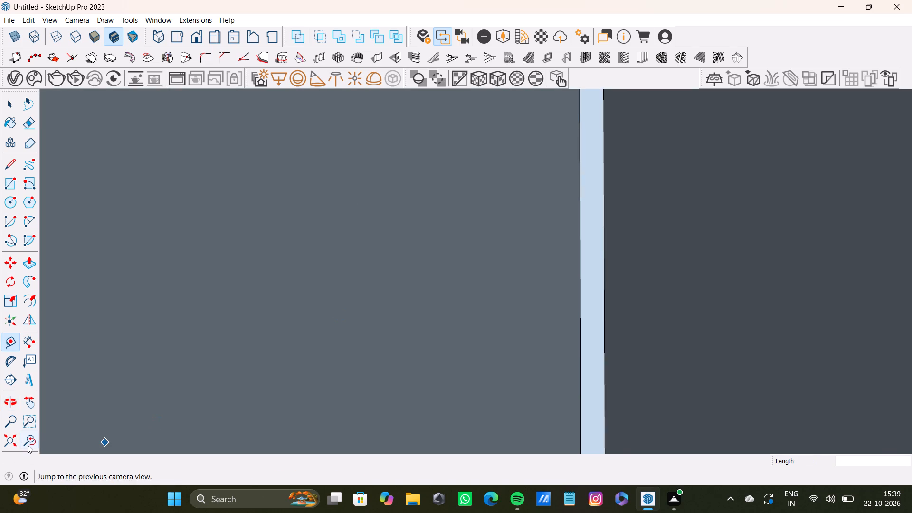
pyautogui.click(28, 445)
pyautogui.click(14, 445)
pyautogui.keyDown('shift'); pyautogui.moveTo(287, 352); pyautogui.dragTo(192, 397, button='middle'); pyautogui.keyUp('shift')
pyautogui.scroll(11, 492, 299)
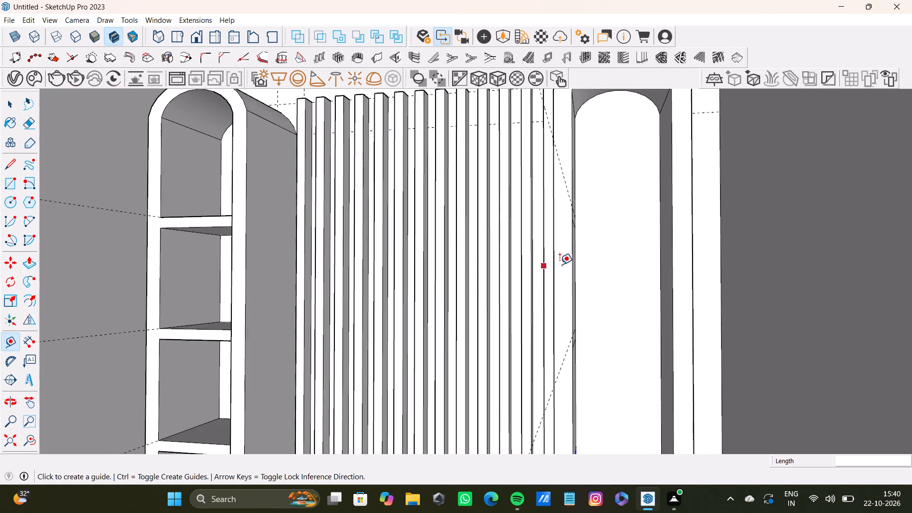
pyautogui.moveTo(560, 264); pyautogui.dragTo(511, 323, button='middle')
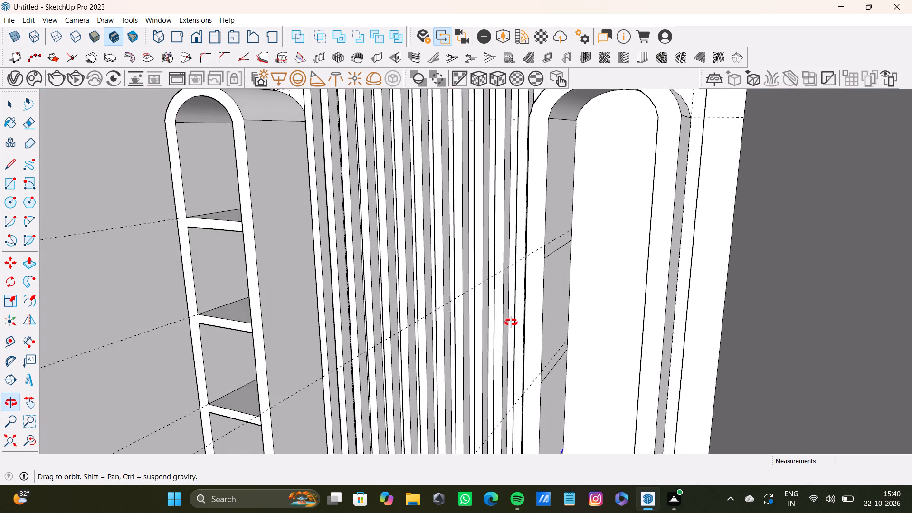
pyautogui.moveTo(511, 323); pyautogui.dragTo(517, 319, button='middle')
pyautogui.press('r')
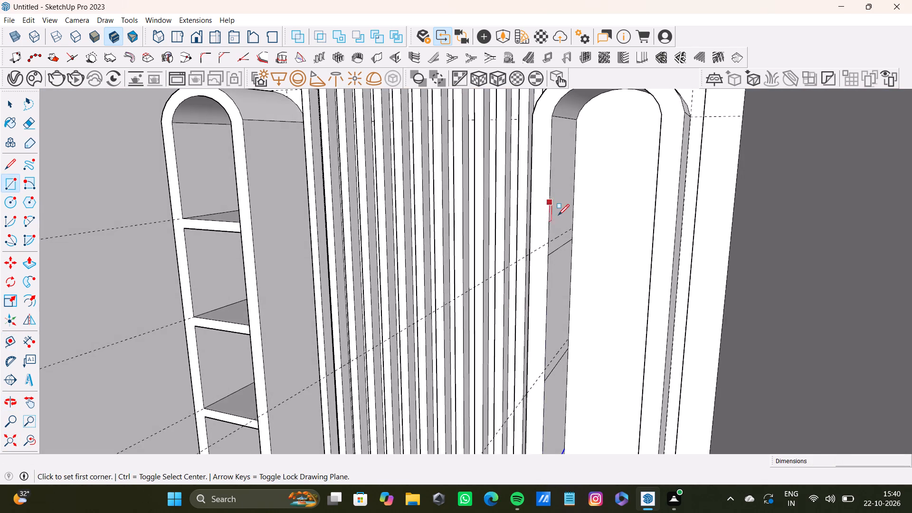
pyautogui.scroll(6, 558, 219)
pyautogui.moveTo(602, 267); pyautogui.dragTo(570, 279, button='middle')
pyautogui.scroll(7, 451, 281)
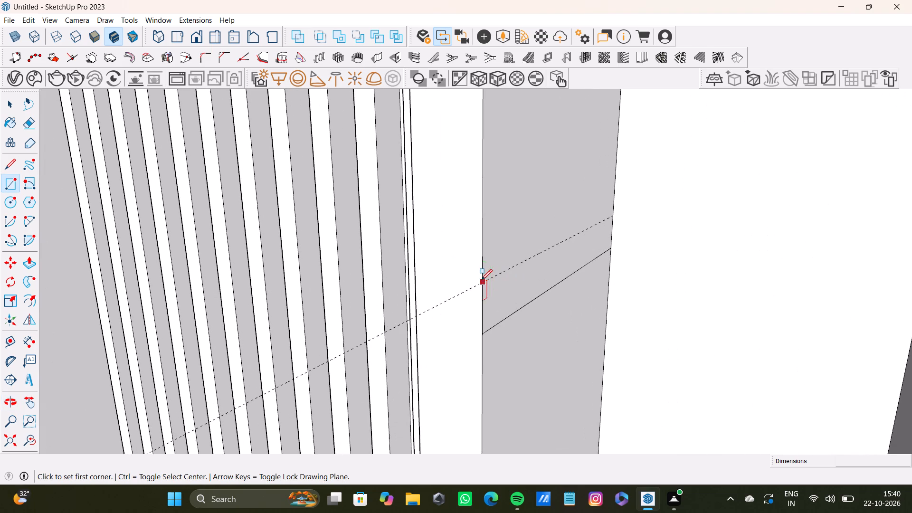
pyautogui.press('l')
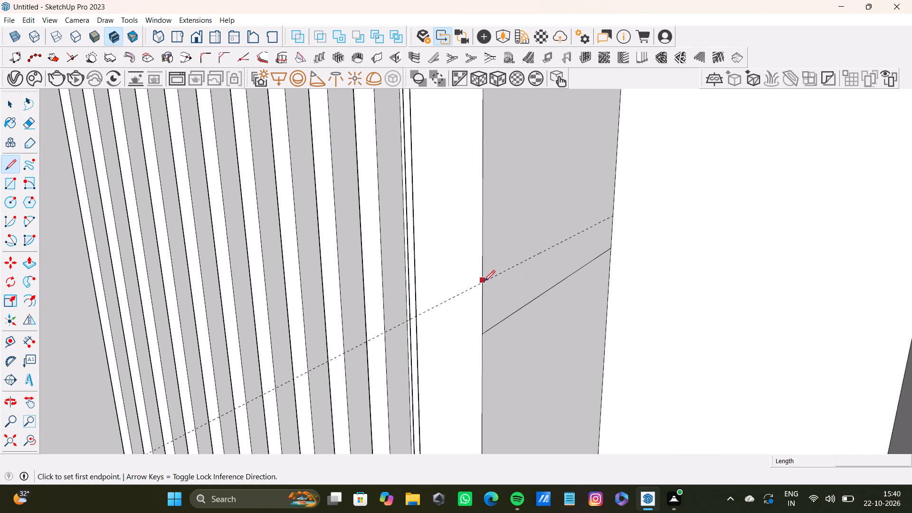
pyautogui.click(483, 283)
pyautogui.click(614, 218)
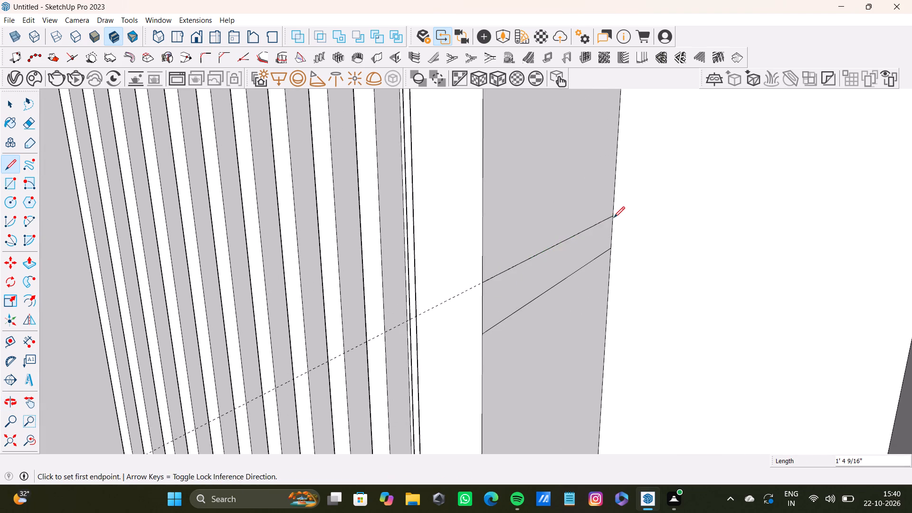
# Draw a full-depth line along the guide above the middle dividing line on the right niche's inner left side.
pyautogui.press('space')
pyautogui.scroll(-9, 496, 304)
pyautogui.moveTo(489, 361); pyautogui.dragTo(494, 175, button='middle')
pyautogui.scroll(4, 527, 327)
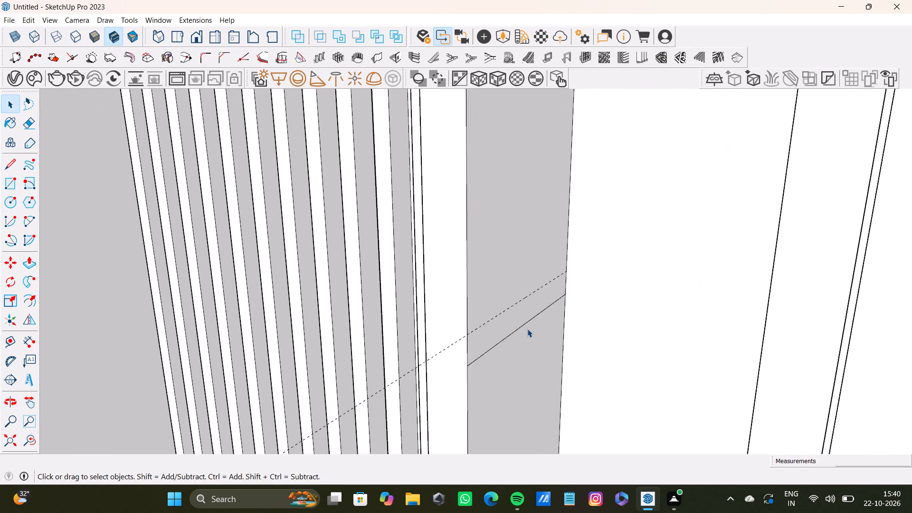
pyautogui.moveTo(527, 329); pyautogui.dragTo(516, 327, button='middle')
pyautogui.press('l')
pyautogui.scroll(4, 461, 330)
pyautogui.moveTo(471, 330); pyautogui.dragTo(437, 305, button='middle')
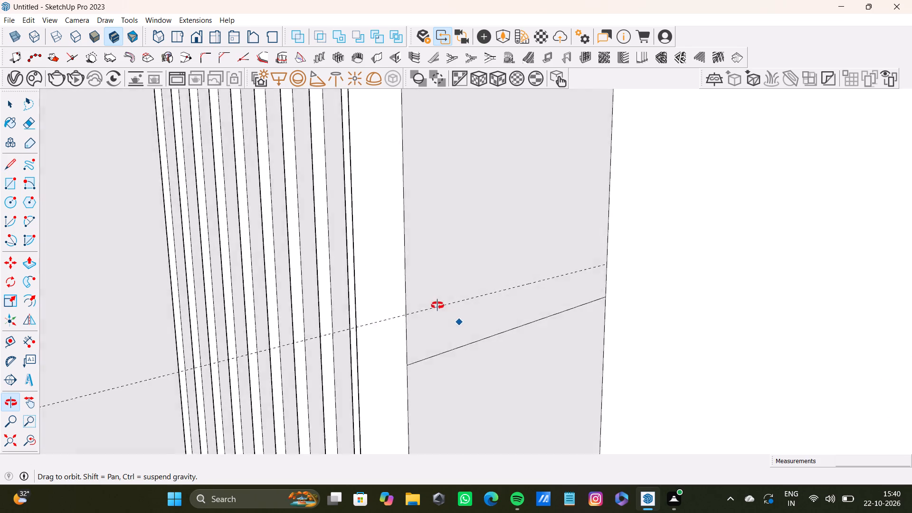
pyautogui.moveTo(437, 305); pyautogui.dragTo(409, 304, button='middle')
pyautogui.click(391, 309)
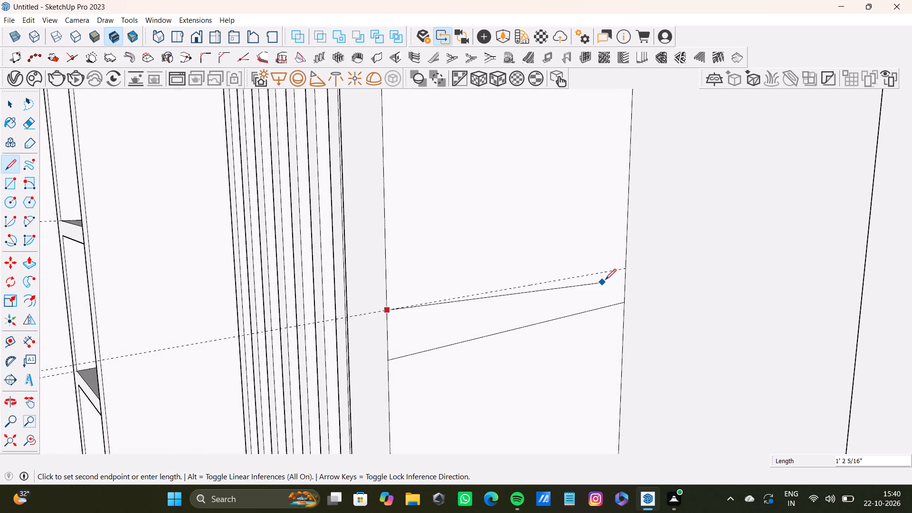
pyautogui.click(624, 270)
# Place a parallel guide 2" above the lowest dividing line on the right niche's inner left side.
pyautogui.scroll(-7, 582, 303)
pyautogui.moveTo(542, 349); pyautogui.dragTo(516, 209, button='middle')
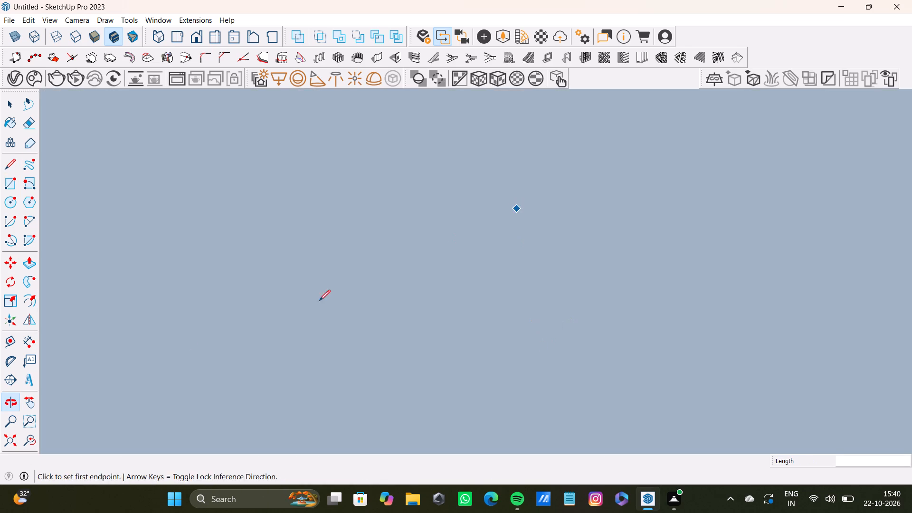
pyautogui.click(20, 443)
pyautogui.click(10, 440)
pyautogui.moveTo(177, 416); pyautogui.dragTo(320, 399, button='middle')
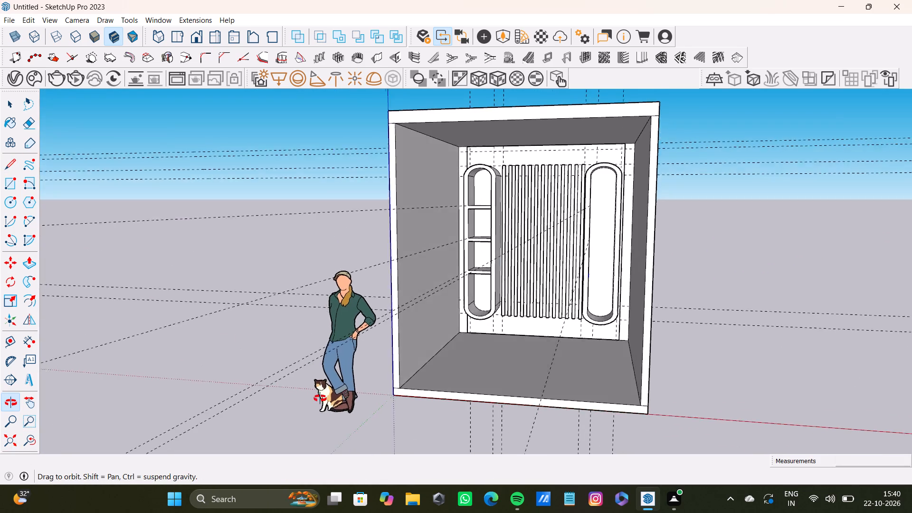
pyautogui.moveTo(320, 399); pyautogui.dragTo(284, 285, button='middle')
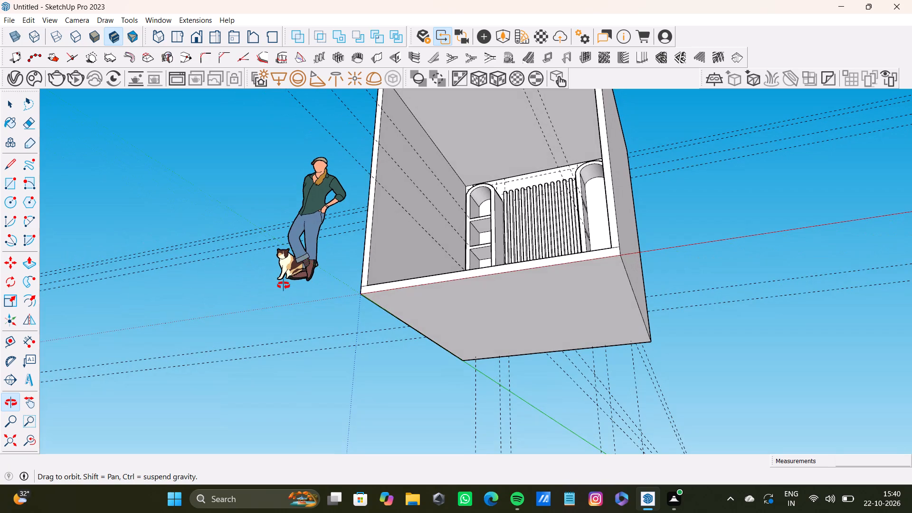
pyautogui.moveTo(284, 285); pyautogui.dragTo(152, 270, button='middle')
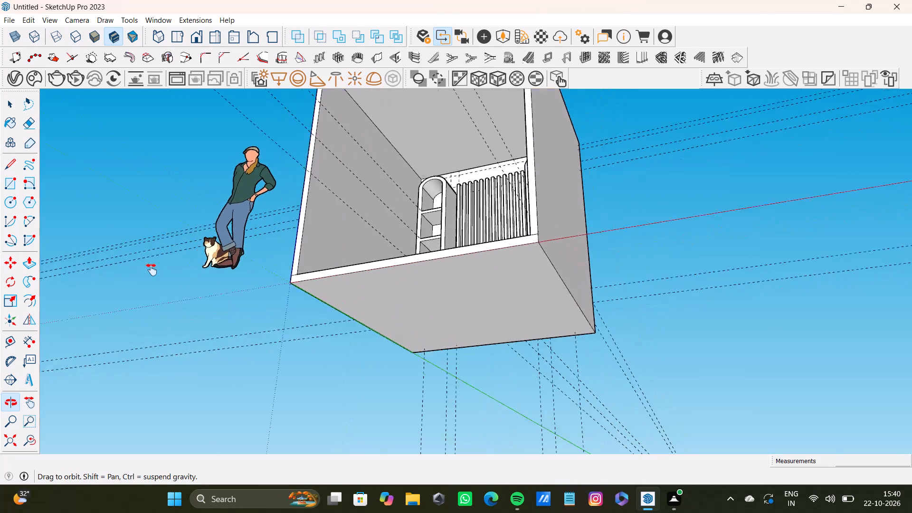
pyautogui.moveTo(152, 270); pyautogui.dragTo(197, 402, button='middle')
pyautogui.scroll(12, 601, 242)
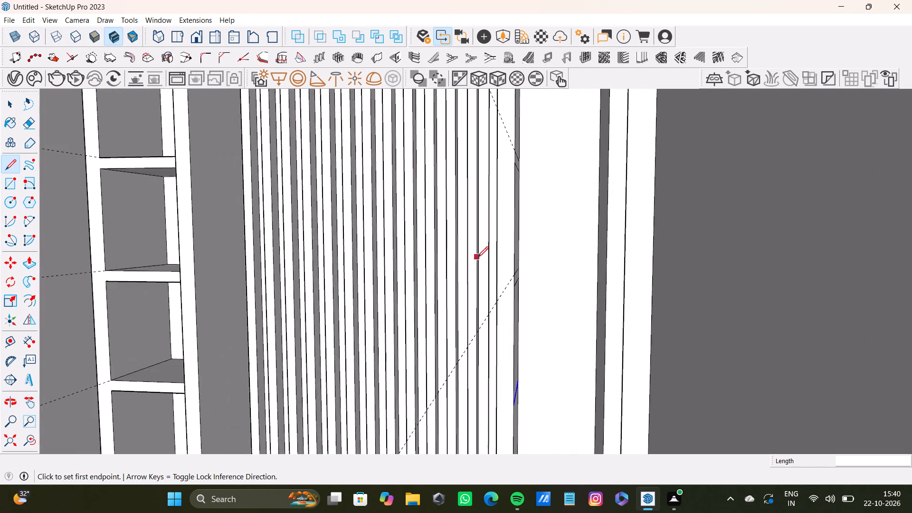
pyautogui.moveTo(509, 277); pyautogui.dragTo(475, 275, button='middle')
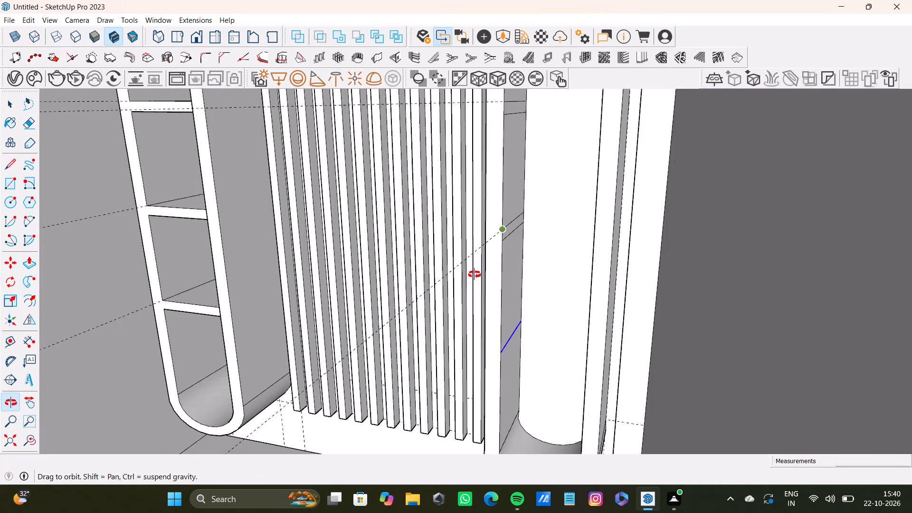
pyautogui.moveTo(475, 275); pyautogui.dragTo(478, 244, button='middle')
pyautogui.scroll(6, 514, 287)
pyautogui.moveTo(525, 317); pyautogui.dragTo(509, 315, button='middle')
pyautogui.press('t')
pyautogui.click(509, 305)
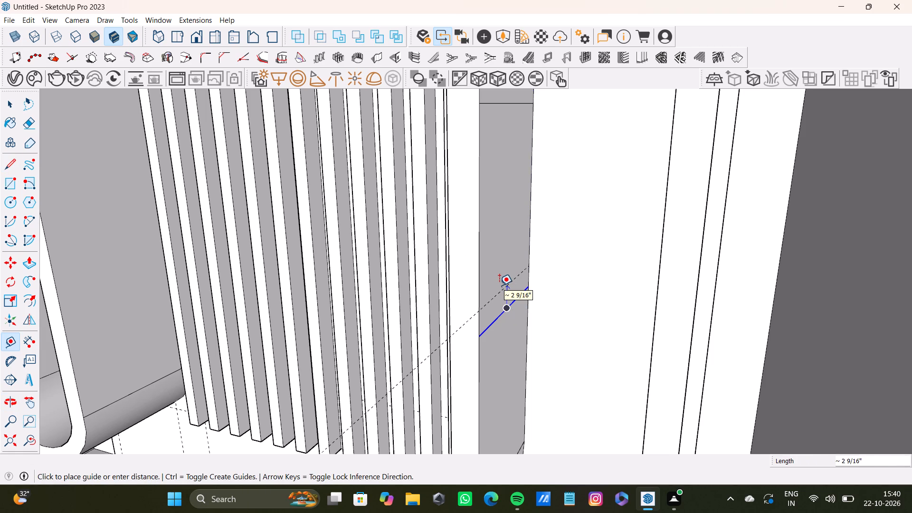
pyautogui.press('2')
pyautogui.hotkey('shift', '"')
pyautogui.press('Return')
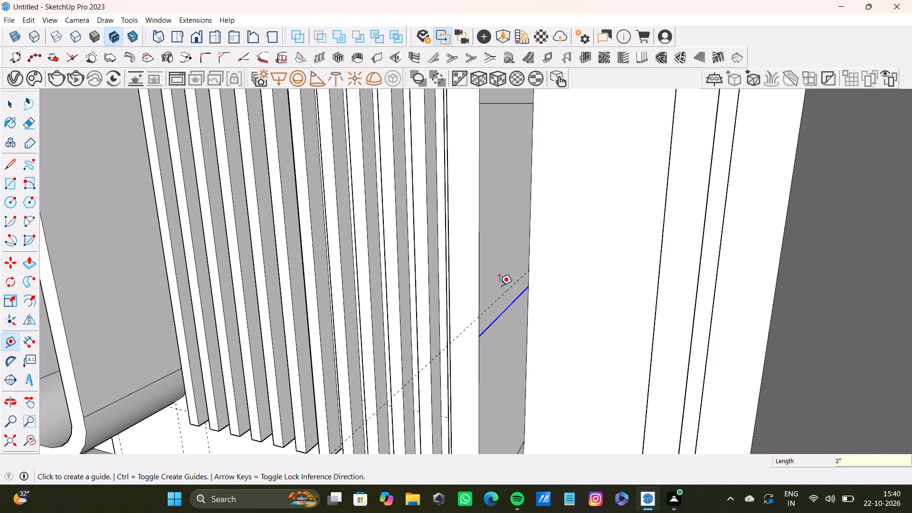
# Draw a full-depth line along the guide above the lowest dividing line on the right niche's inner left side.
pyautogui.press('l')
pyautogui.scroll(7, 451, 314)
pyautogui.moveTo(514, 330); pyautogui.dragTo(513, 330, button='middle')
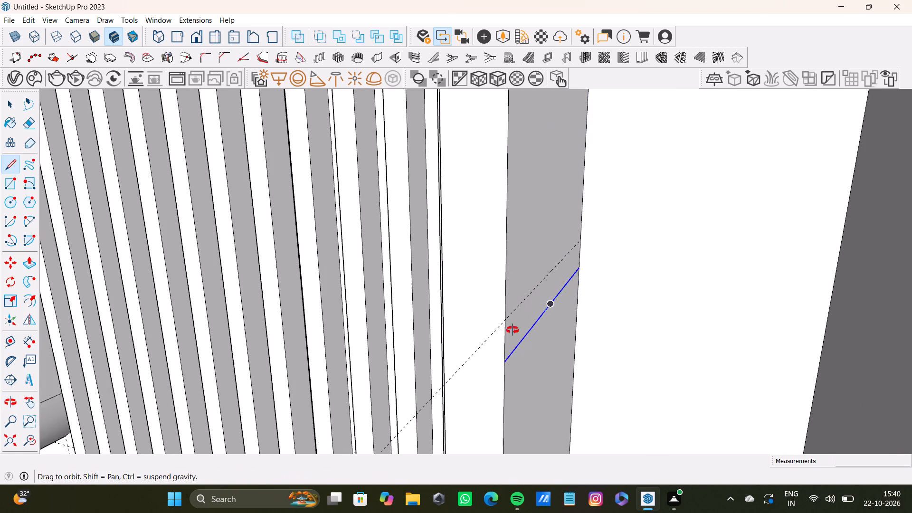
pyautogui.moveTo(513, 330); pyautogui.dragTo(490, 337, button='middle')
pyautogui.scroll(3, 496, 330)
pyautogui.click(477, 328)
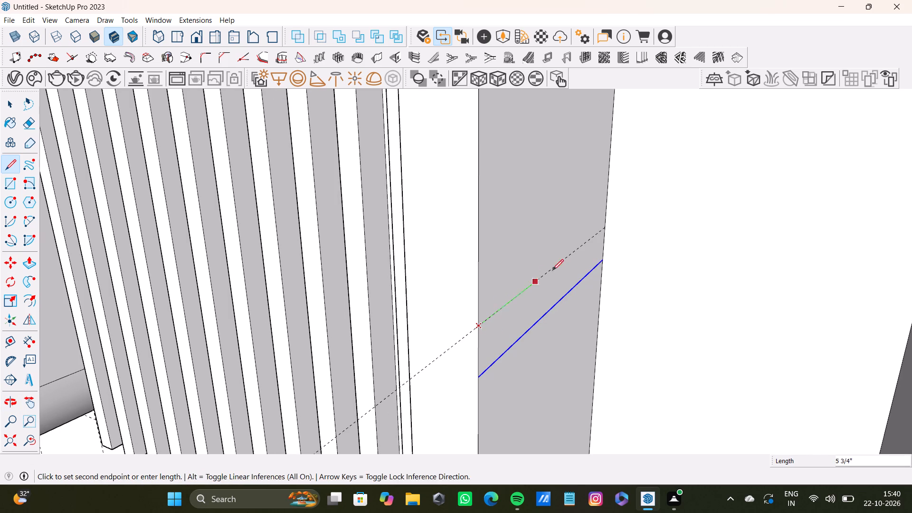
pyautogui.click(607, 228)
pyautogui.press('space')
# Push/Pull the uppermost 2" strip on the right niche's inner left side across to the opposite side as a shelf.
pyautogui.scroll(-7, 484, 331)
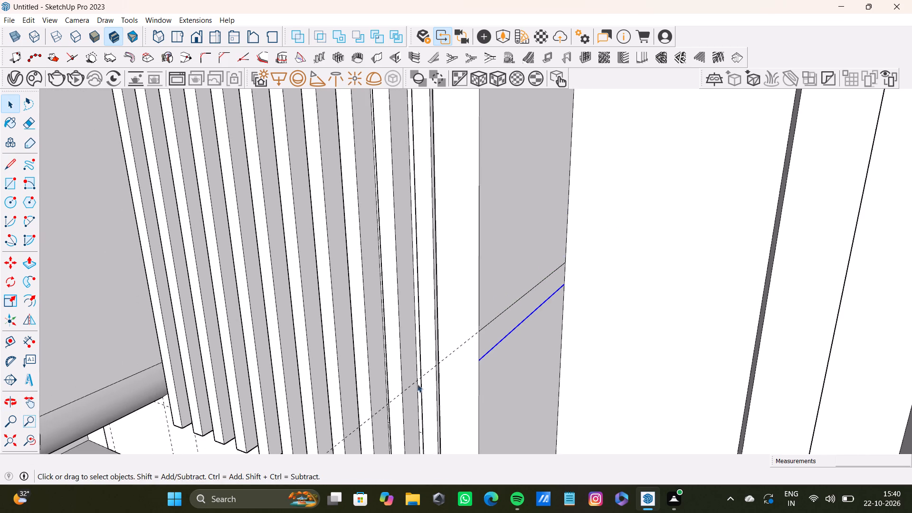
pyautogui.scroll(-1, 417, 384)
pyautogui.click(28, 439)
pyautogui.click(16, 443)
pyautogui.moveTo(178, 408); pyautogui.dragTo(289, 406, button='middle')
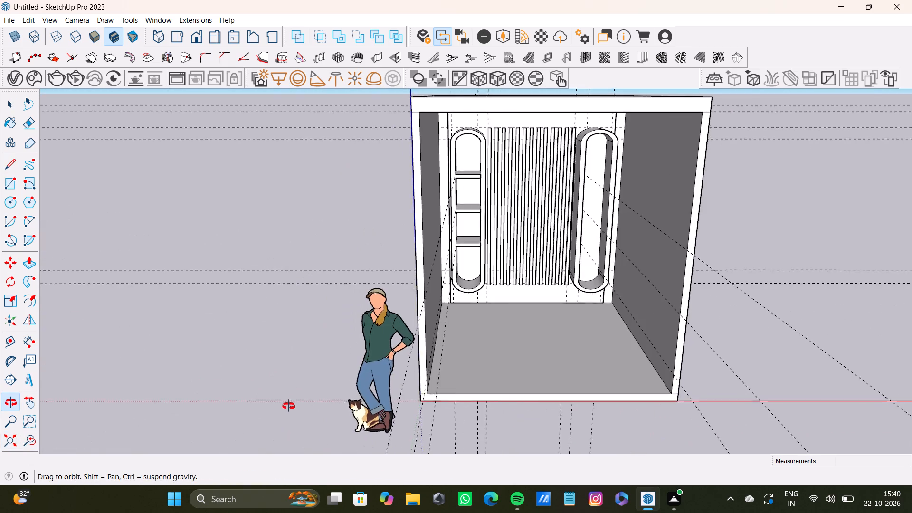
pyautogui.moveTo(289, 406); pyautogui.dragTo(131, 467, button='middle')
pyautogui.scroll(10, 403, 301)
pyautogui.keyDown('shift'); pyautogui.moveTo(547, 195); pyautogui.dragTo(509, 209, button='middle'); pyautogui.keyUp('shift')
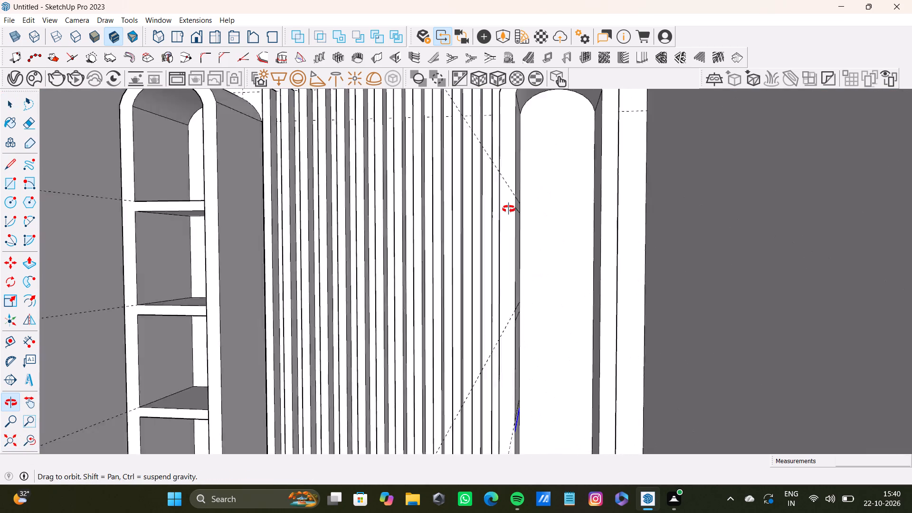
pyautogui.keyDown('shift'); pyautogui.moveTo(509, 209); pyautogui.dragTo(476, 221, button='middle'); pyautogui.keyUp('shift')
pyautogui.scroll(6, 499, 205)
pyautogui.press('space')
pyautogui.click(521, 200)
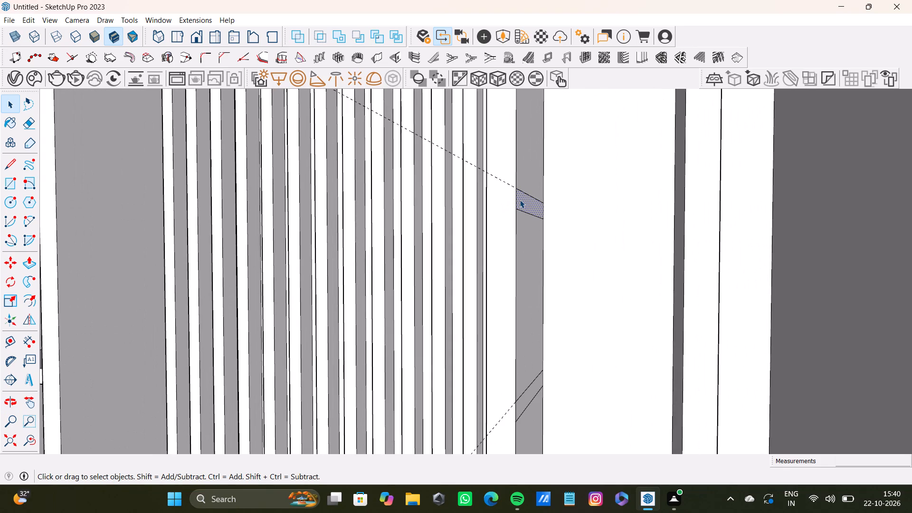
pyautogui.press('p')
pyautogui.moveTo(520, 199); pyautogui.dragTo(703, 199)
pyautogui.press('space')
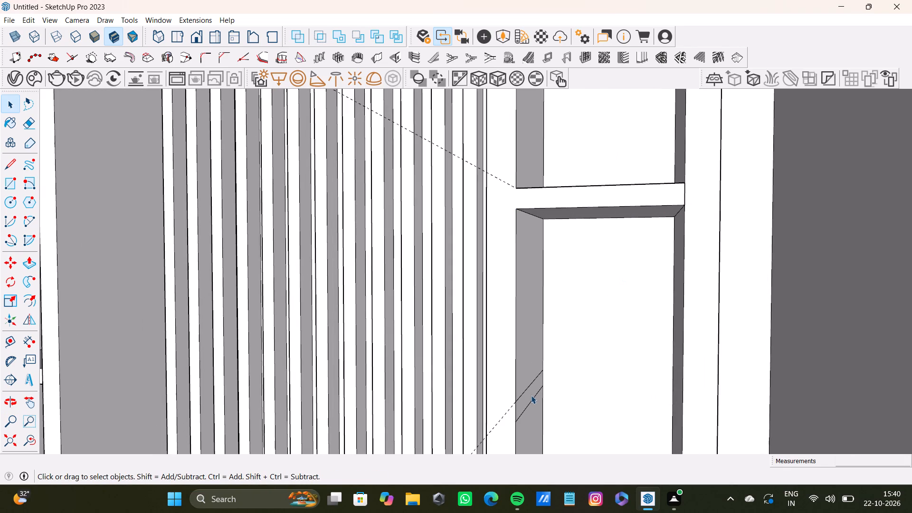
# Push/Pull the middle 2" strip about 1' 3 1/2" across the right niche to its opposite side as a shelf.
pyautogui.click(531, 395)
pyautogui.press('p')
pyautogui.moveTo(531, 395); pyautogui.dragTo(703, 394)
# Push/Pull the lowest 2" strip about 1' 3 1/2" across the right niche to its opposite side as a shelf.
pyautogui.scroll(-4, 689, 395)
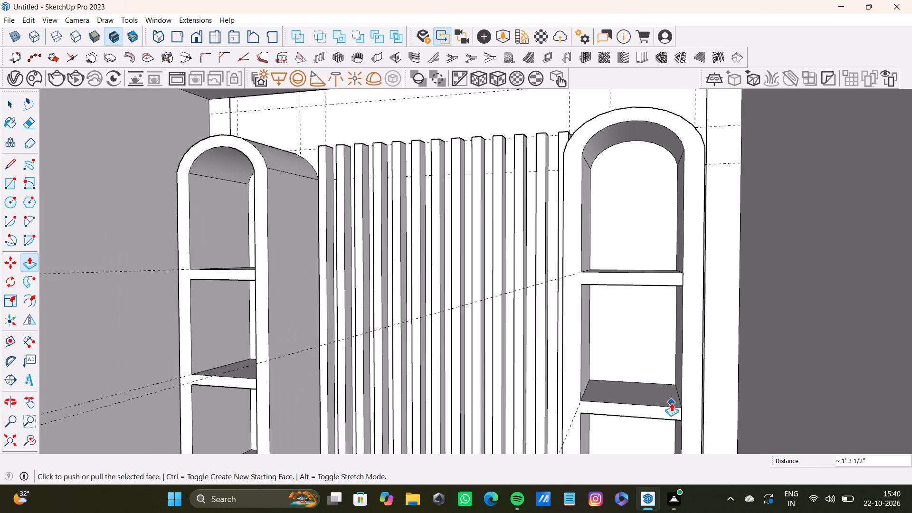
pyautogui.scroll(-3, 671, 403)
pyautogui.keyDown('shift'); pyautogui.moveTo(641, 405); pyautogui.dragTo(587, 249, button='middle'); pyautogui.keyUp('shift')
pyautogui.scroll(7, 554, 371)
pyautogui.press('space')
pyautogui.click(525, 361)
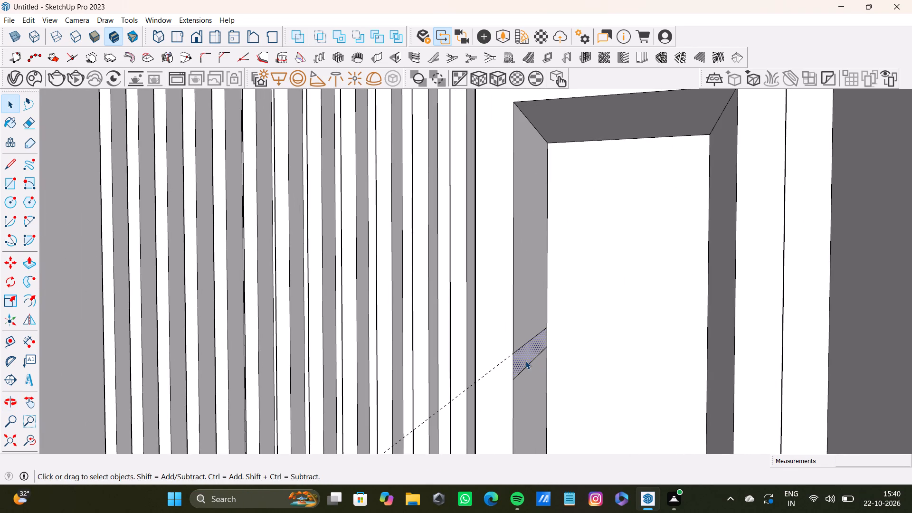
pyautogui.press('p')
pyautogui.moveTo(525, 360); pyautogui.dragTo(753, 363)
# Examine the shelves in both niches and the whole room from several angles, inside and outside.
pyautogui.scroll(-4, 701, 385)
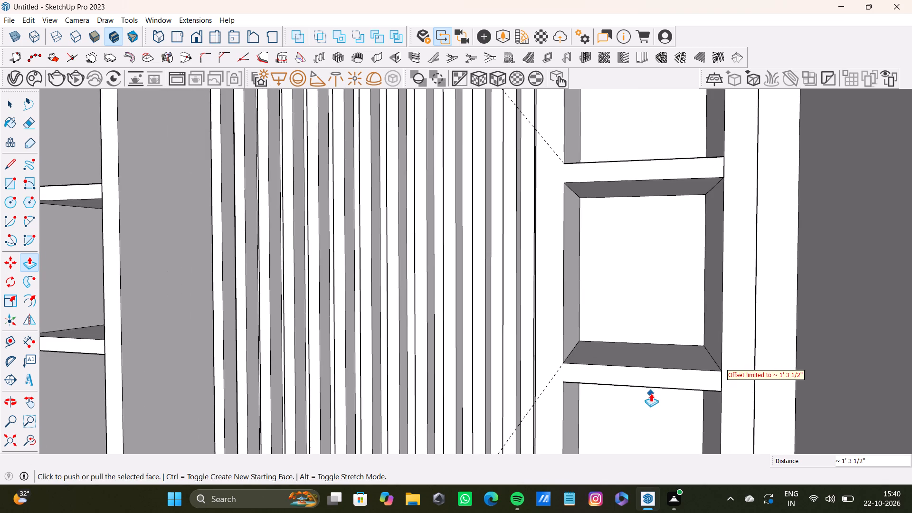
pyautogui.keyDown('shift'); pyautogui.moveTo(651, 393); pyautogui.dragTo(613, 221, button='middle'); pyautogui.keyUp('shift')
pyautogui.scroll(-4, 514, 376)
pyautogui.keyDown('shift'); pyautogui.moveTo(547, 256); pyautogui.dragTo(610, 356, button='middle'); pyautogui.keyUp('shift')
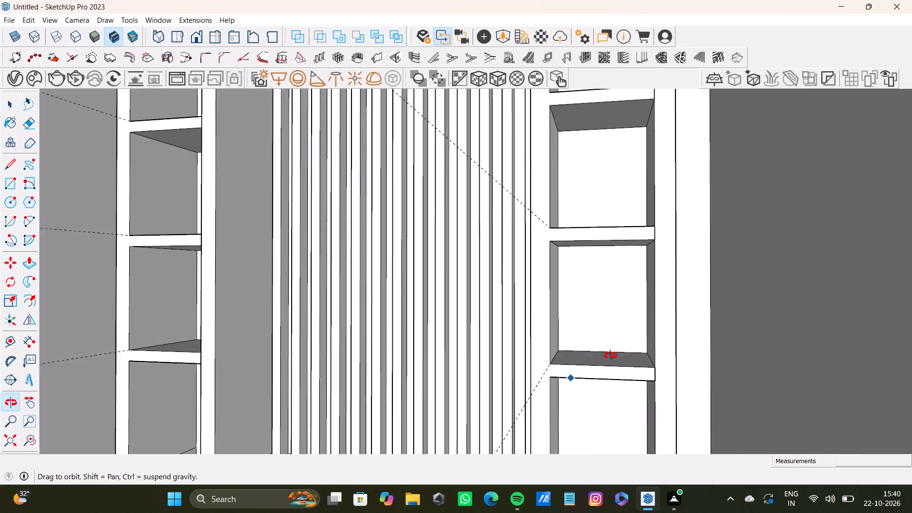
pyautogui.keyDown('shift'); pyautogui.moveTo(610, 356); pyautogui.dragTo(607, 323, button='middle'); pyautogui.keyUp('shift')
pyautogui.keyDown('shift'); pyautogui.scroll(-7, 592, 332); pyautogui.keyUp('shift')
pyautogui.keyDown('shift'); pyautogui.moveTo(585, 325); pyautogui.dragTo(545, 393, button='middle'); pyautogui.keyUp('shift')
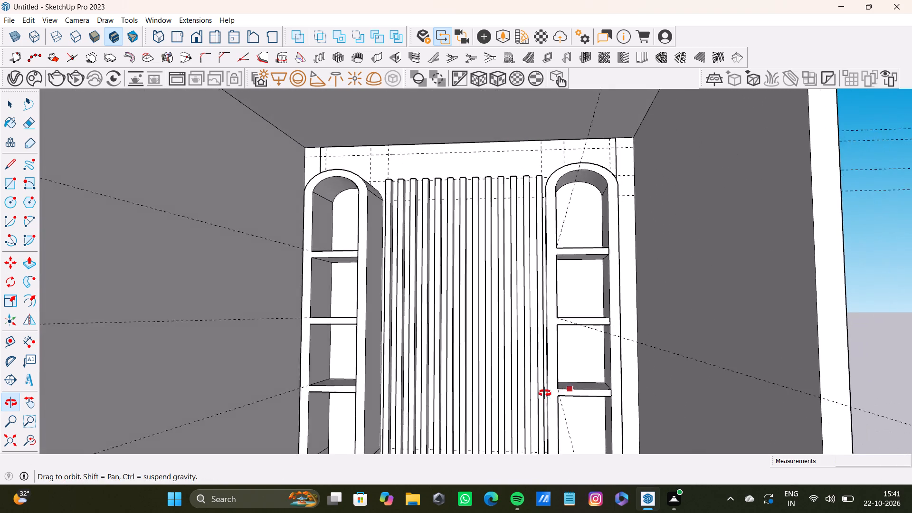
pyautogui.keyDown('shift'); pyautogui.moveTo(545, 393); pyautogui.dragTo(562, 445, button='middle'); pyautogui.keyUp('shift')
pyautogui.scroll(-4, 546, 405)
pyautogui.scroll(-4, 502, 357)
pyautogui.moveTo(496, 390); pyautogui.dragTo(546, 417, button='middle')
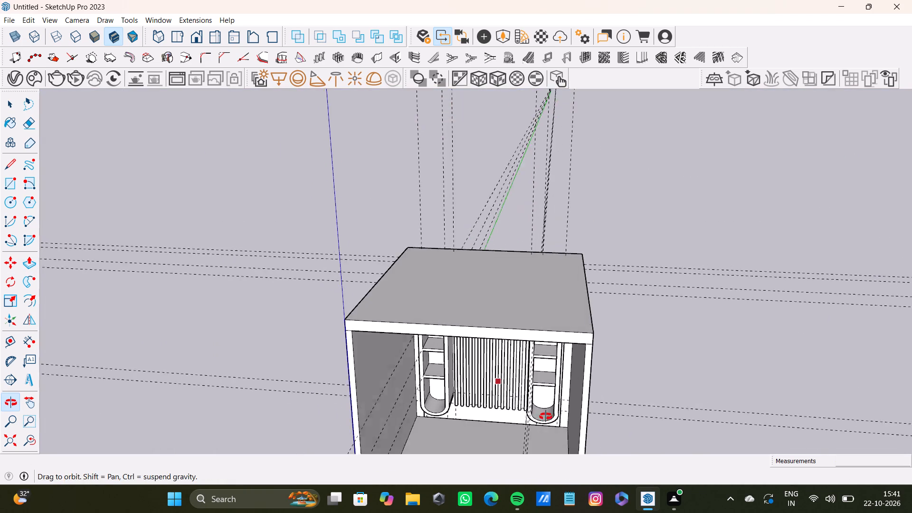
pyautogui.moveTo(546, 417); pyautogui.dragTo(525, 294, button='middle')
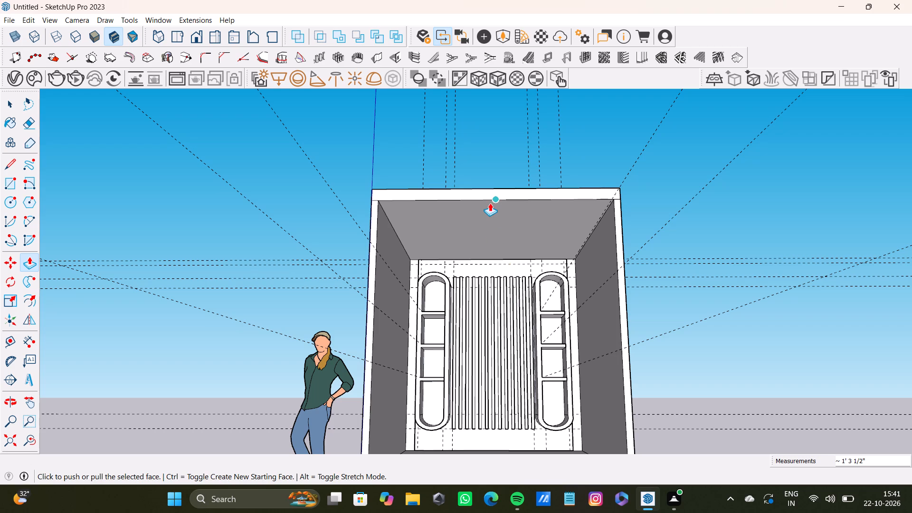
pyautogui.scroll(-5, 594, 457)
pyautogui.scroll(-9, 436, 361)
pyautogui.moveTo(460, 368); pyautogui.dragTo(579, 389, button='middle')
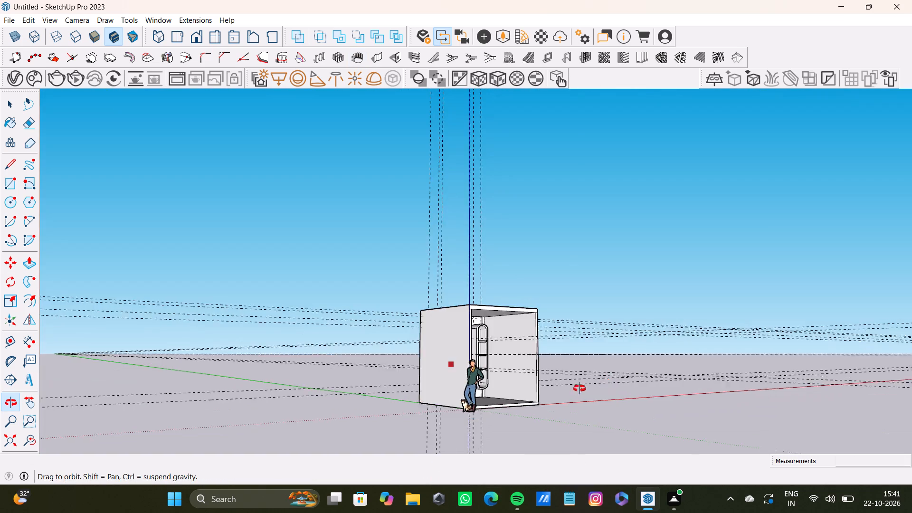
pyautogui.moveTo(579, 389); pyautogui.dragTo(351, 401, button='middle')
pyautogui.scroll(6, 457, 363)
pyautogui.moveTo(455, 363); pyautogui.dragTo(419, 365, button='middle')
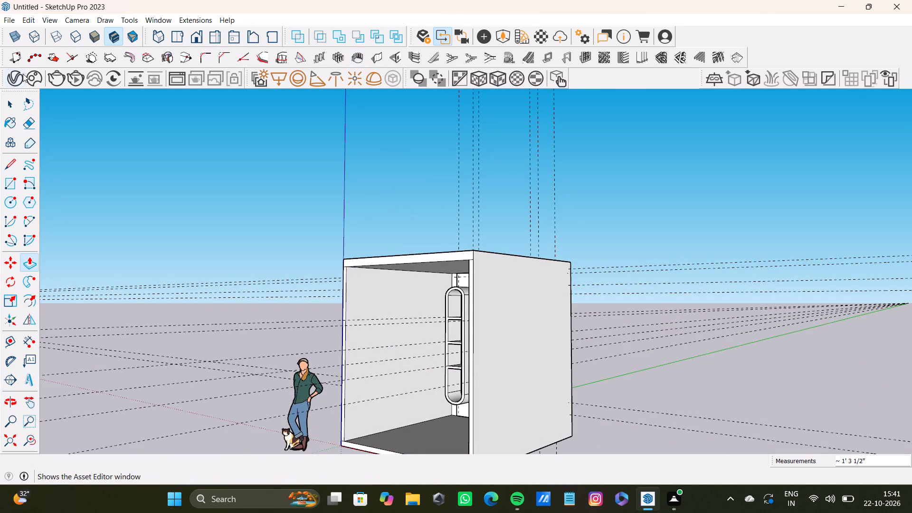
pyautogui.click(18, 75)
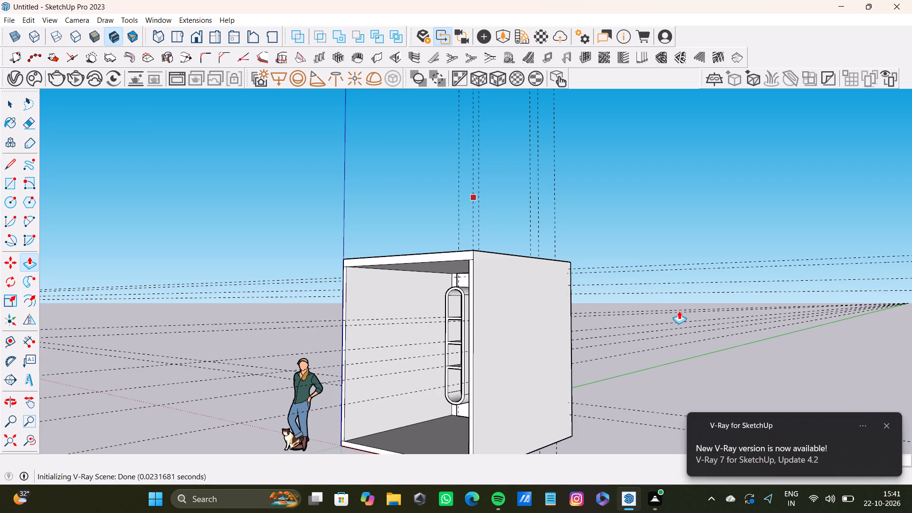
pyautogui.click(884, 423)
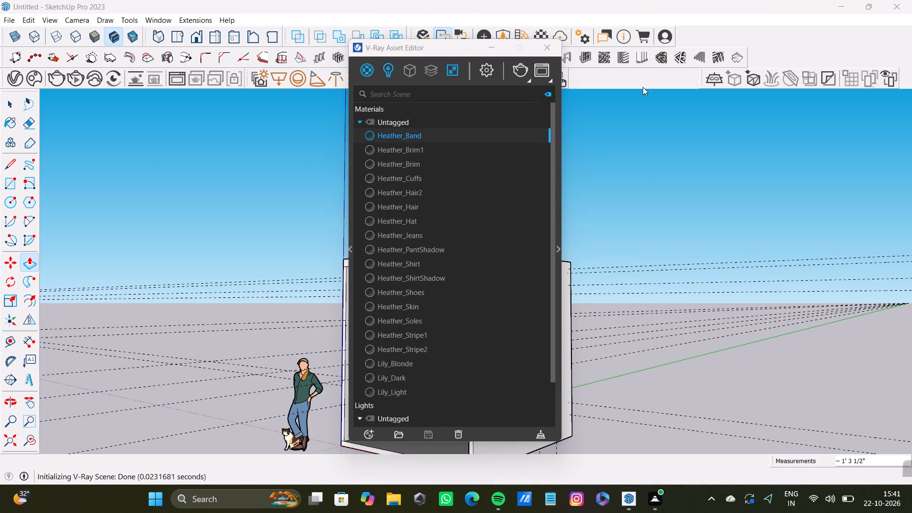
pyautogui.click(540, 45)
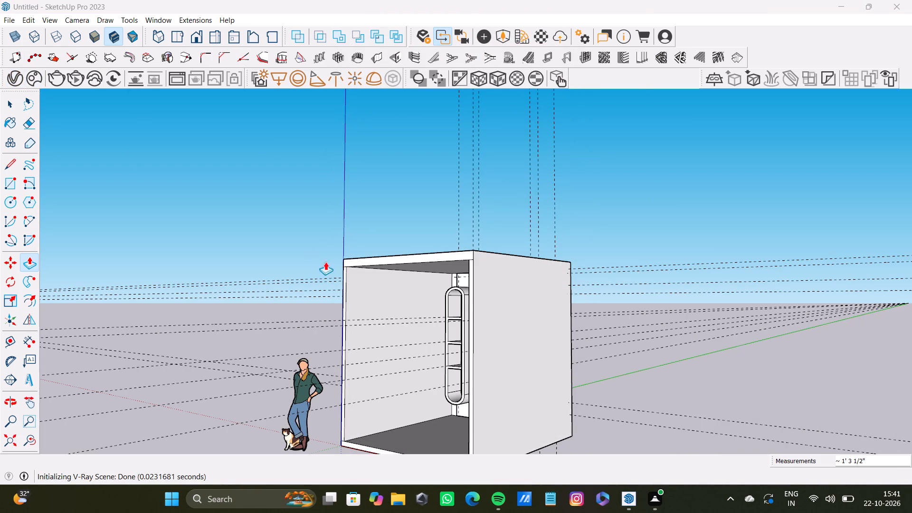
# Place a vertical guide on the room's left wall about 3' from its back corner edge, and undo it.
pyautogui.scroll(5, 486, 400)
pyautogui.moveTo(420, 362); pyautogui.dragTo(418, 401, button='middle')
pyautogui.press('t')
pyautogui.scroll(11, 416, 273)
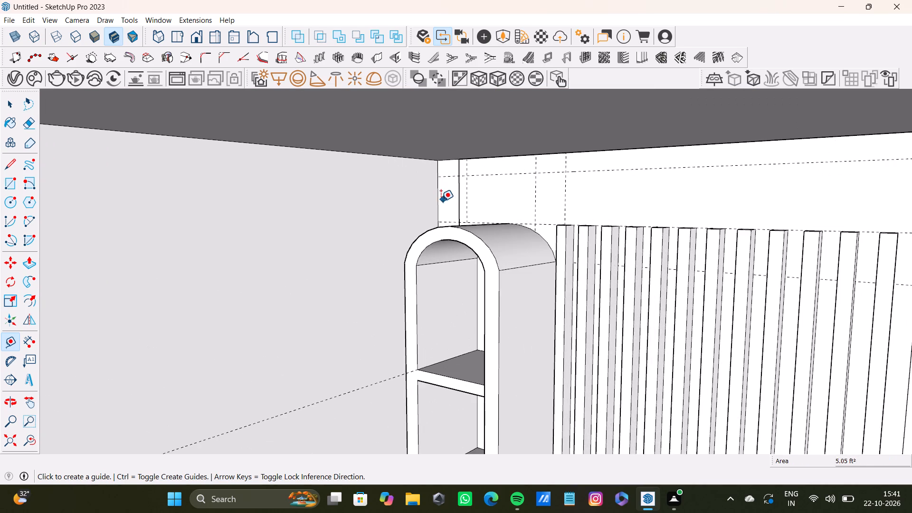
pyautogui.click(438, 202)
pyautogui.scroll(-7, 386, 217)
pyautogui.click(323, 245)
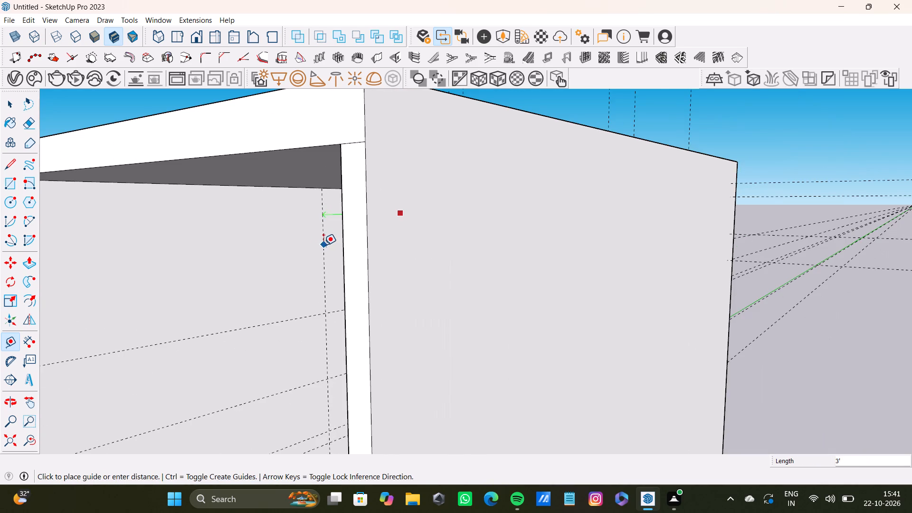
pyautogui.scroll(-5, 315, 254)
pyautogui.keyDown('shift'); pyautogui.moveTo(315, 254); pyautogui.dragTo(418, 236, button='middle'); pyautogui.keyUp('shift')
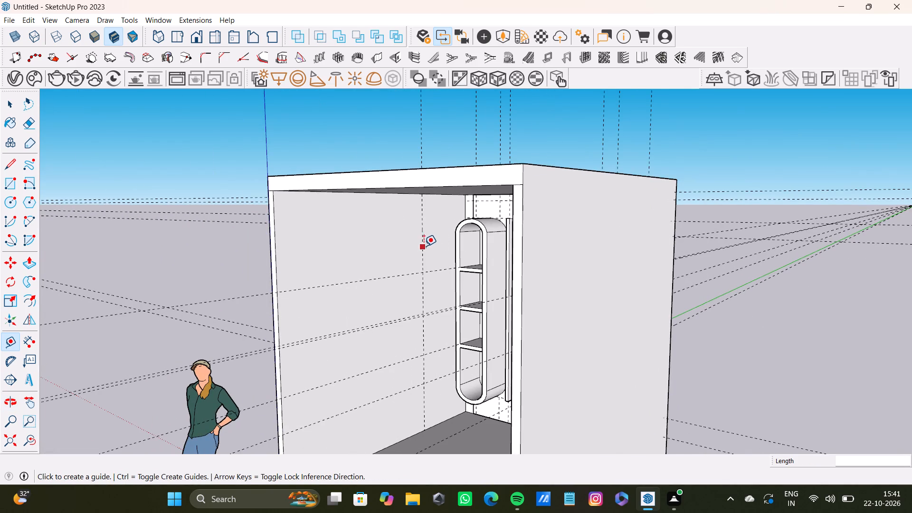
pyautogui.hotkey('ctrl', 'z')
# Place a vertical guide on the room's left wall about 2' 5 5/16" from the back corner edge.
pyautogui.scroll(5, 446, 222)
pyautogui.click(470, 212)
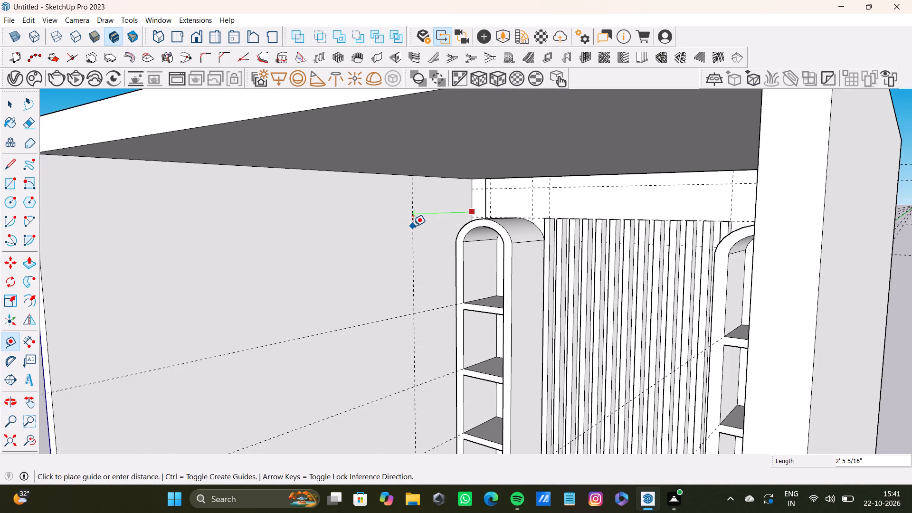
pyautogui.click(413, 226)
# Place a second vertical guide on the left wall about 5' 9 3/8" from the first one, toward the room's open front.
pyautogui.click(413, 231)
pyautogui.scroll(-4, 311, 265)
pyautogui.moveTo(231, 280); pyautogui.dragTo(237, 211, button='middle')
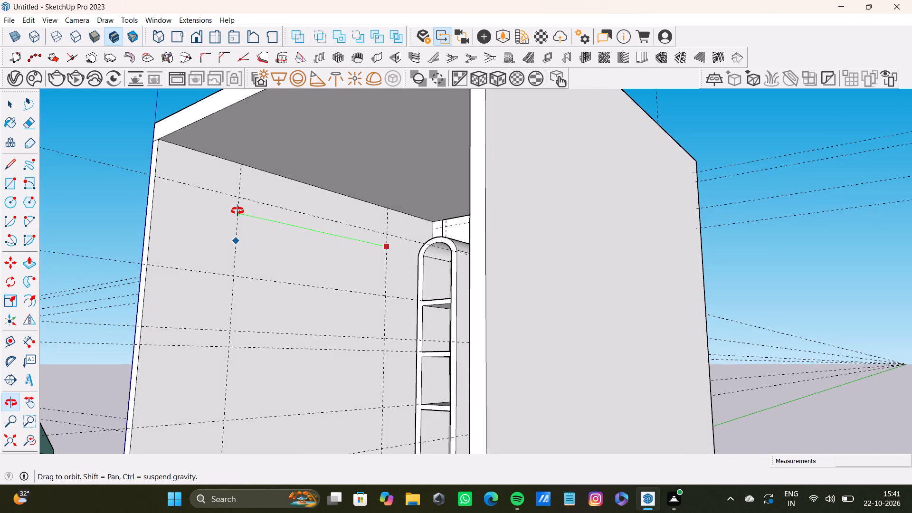
pyautogui.moveTo(237, 211); pyautogui.dragTo(321, 241, button='middle')
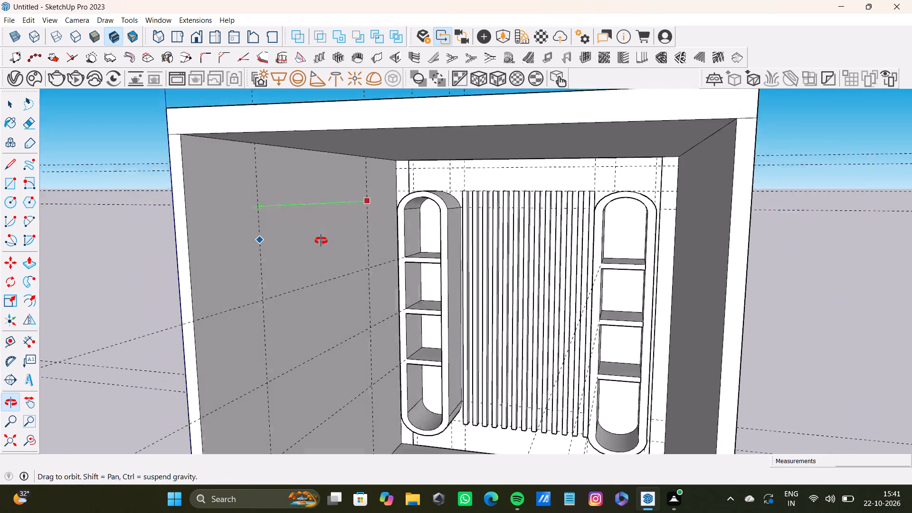
pyautogui.moveTo(321, 241); pyautogui.dragTo(273, 167, button='middle')
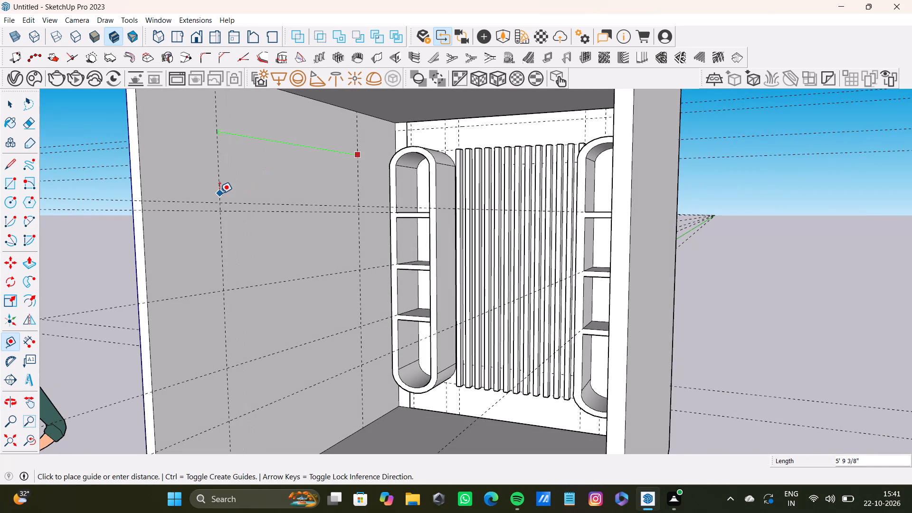
pyautogui.click(219, 193)
# Place a horizontal guide on the upper part of the left wall, offset down from the ceiling edge.
pyautogui.scroll(-2, 211, 197)
pyautogui.moveTo(207, 207); pyautogui.dragTo(207, 226, button='middle')
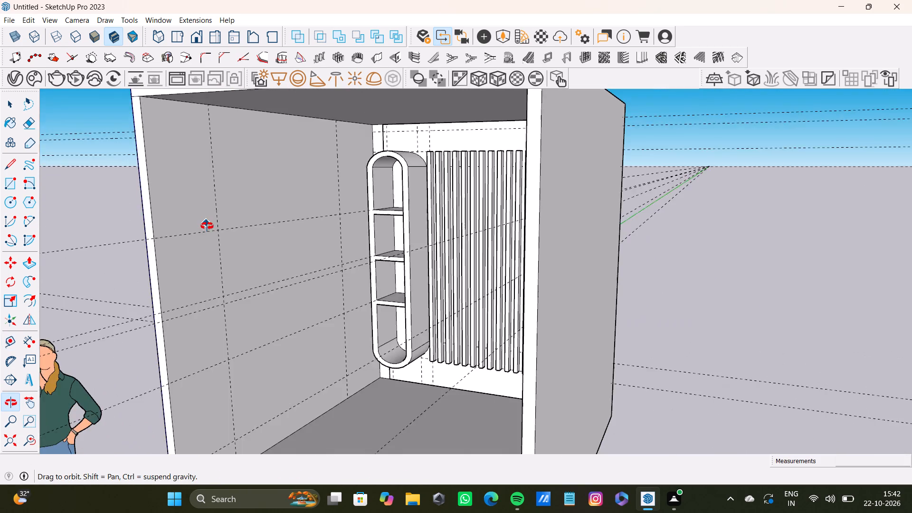
pyautogui.moveTo(207, 226); pyautogui.dragTo(298, 242, button='middle')
pyautogui.scroll(4, 358, 159)
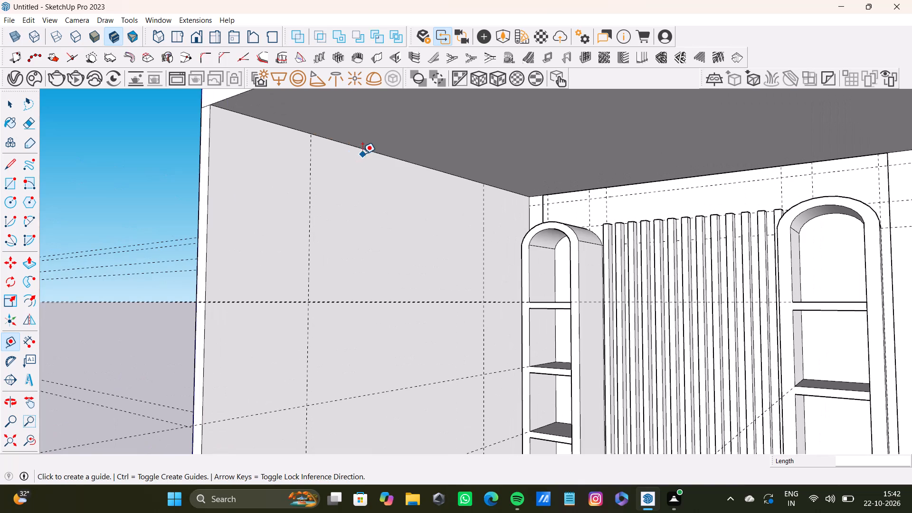
pyautogui.click(366, 152)
pyautogui.doubleClick(380, 213)
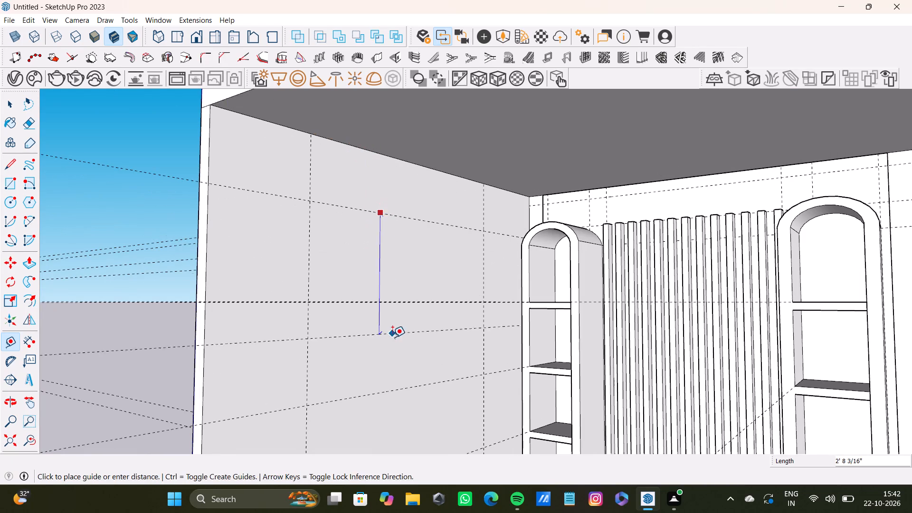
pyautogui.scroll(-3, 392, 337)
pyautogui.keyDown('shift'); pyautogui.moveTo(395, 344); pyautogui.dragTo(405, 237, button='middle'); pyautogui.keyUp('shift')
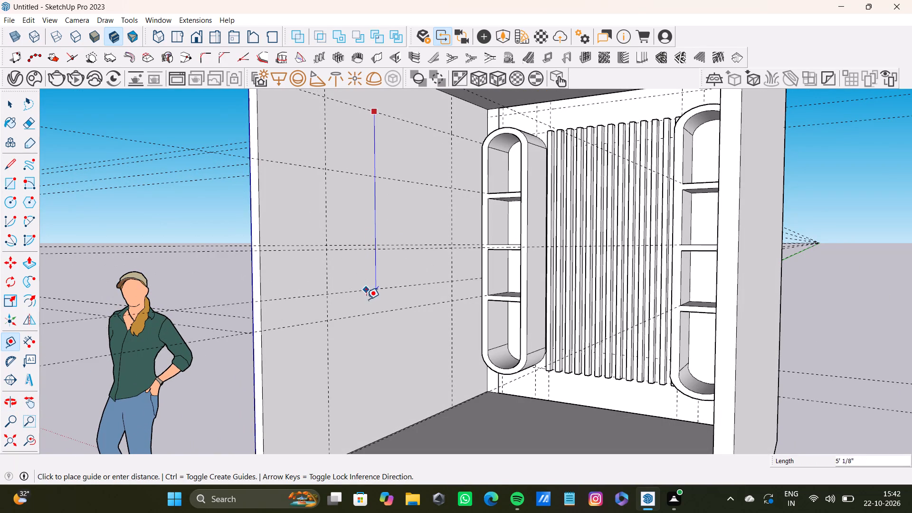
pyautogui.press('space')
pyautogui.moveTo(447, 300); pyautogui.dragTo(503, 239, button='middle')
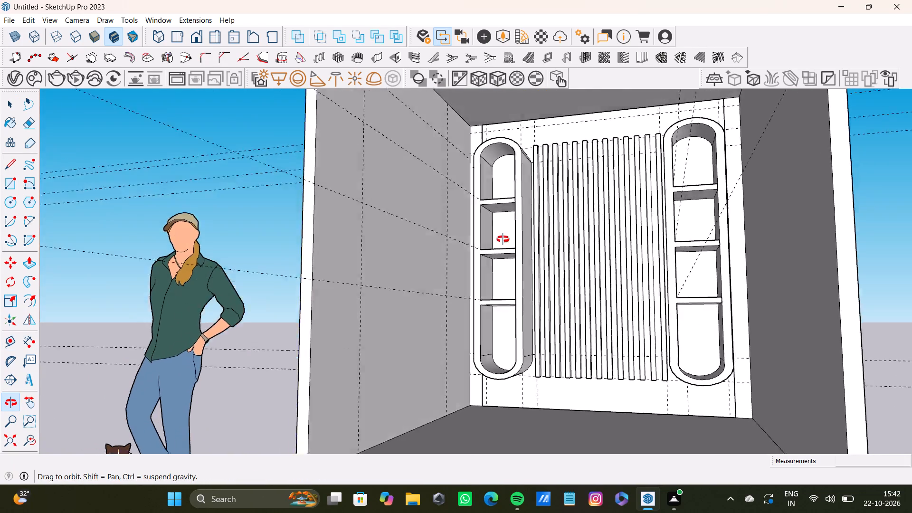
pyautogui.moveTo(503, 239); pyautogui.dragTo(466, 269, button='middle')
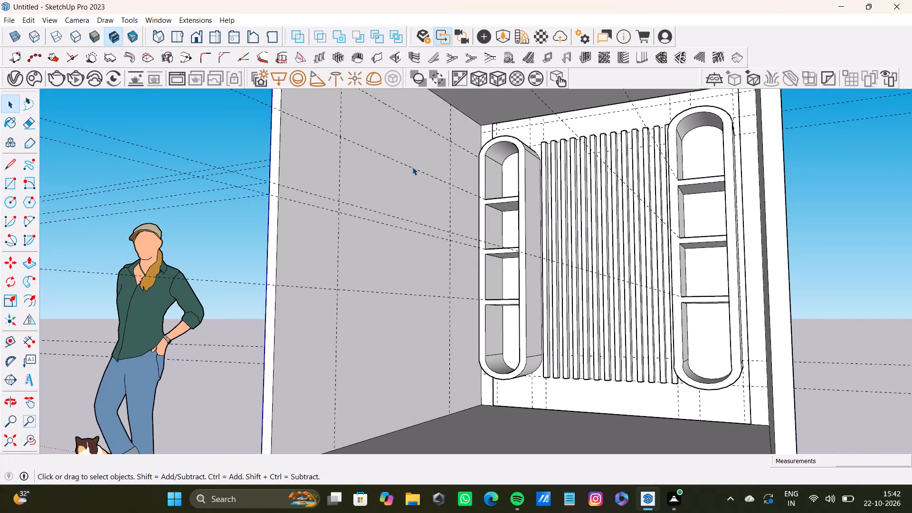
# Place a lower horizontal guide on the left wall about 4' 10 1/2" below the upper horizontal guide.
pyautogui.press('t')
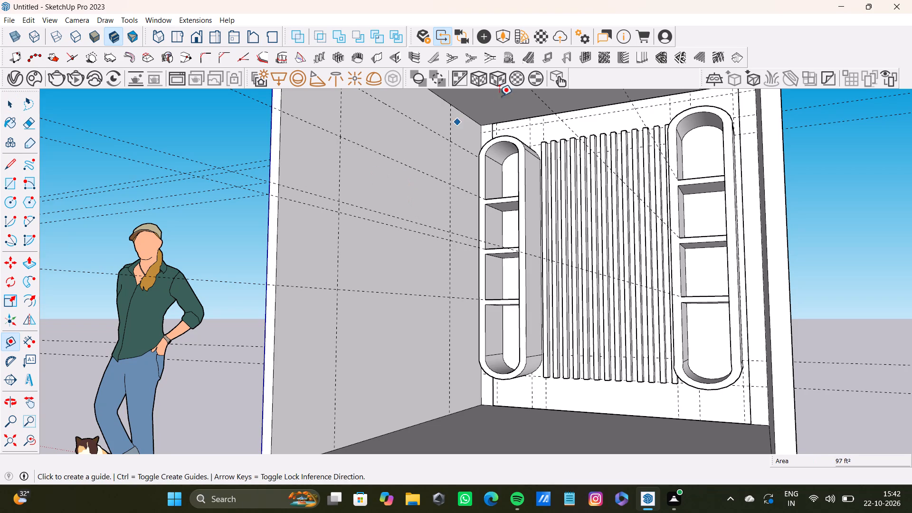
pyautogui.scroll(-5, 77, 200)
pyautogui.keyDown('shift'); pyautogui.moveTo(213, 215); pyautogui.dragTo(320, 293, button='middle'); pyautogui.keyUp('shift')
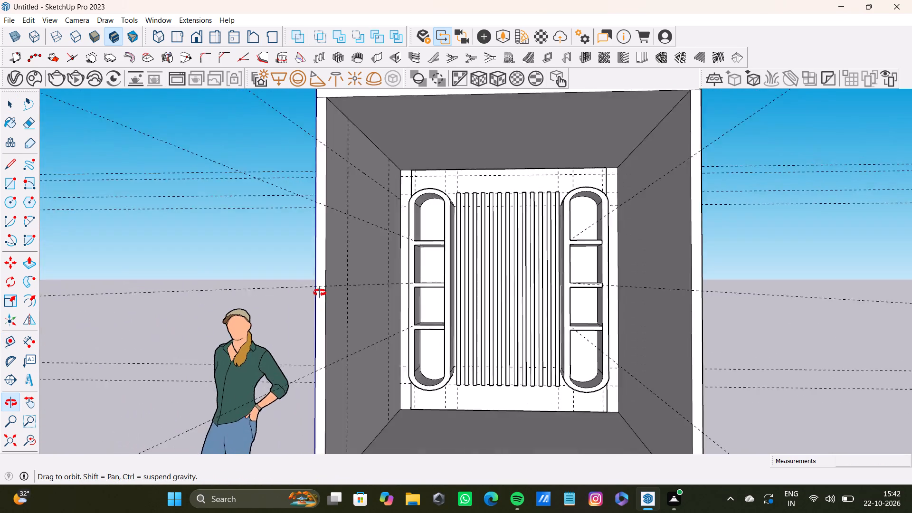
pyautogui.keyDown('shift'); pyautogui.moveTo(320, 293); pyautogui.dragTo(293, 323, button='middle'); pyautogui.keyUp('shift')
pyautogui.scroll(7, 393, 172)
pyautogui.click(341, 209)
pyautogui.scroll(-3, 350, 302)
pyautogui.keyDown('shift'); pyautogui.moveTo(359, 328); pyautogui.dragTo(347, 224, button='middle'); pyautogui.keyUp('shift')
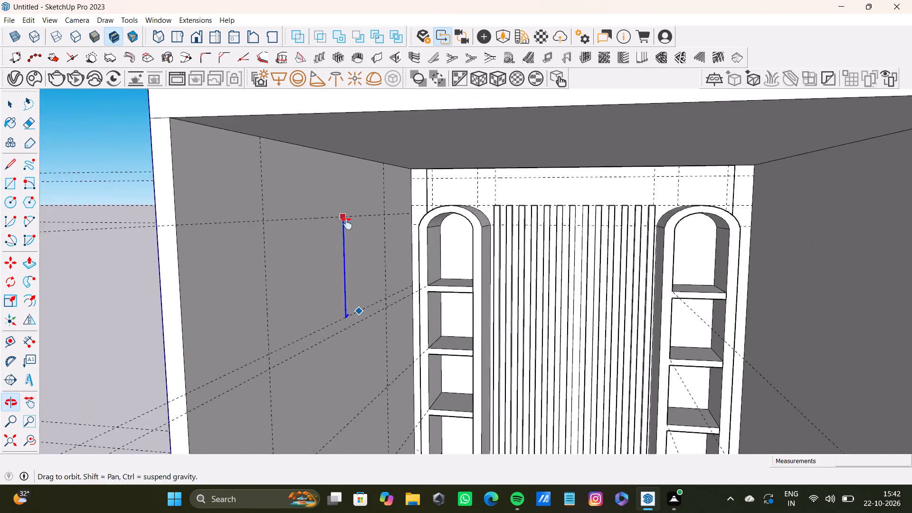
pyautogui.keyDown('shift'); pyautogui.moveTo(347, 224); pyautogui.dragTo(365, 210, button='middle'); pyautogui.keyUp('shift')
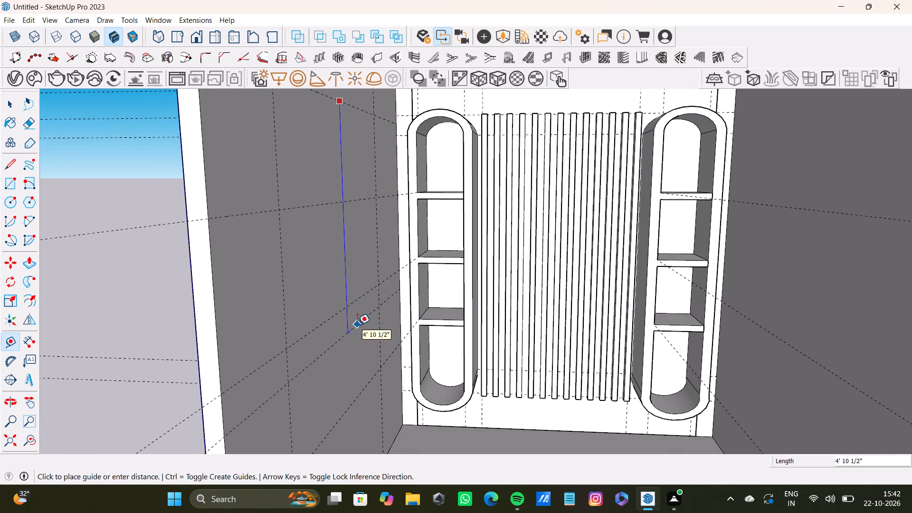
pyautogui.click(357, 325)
# Delete the four horizontal guides below the upper one on the left wall, including those at the left niche's shelf heights.
pyautogui.scroll(-3, 354, 325)
pyautogui.moveTo(356, 323); pyautogui.dragTo(335, 400, button='middle')
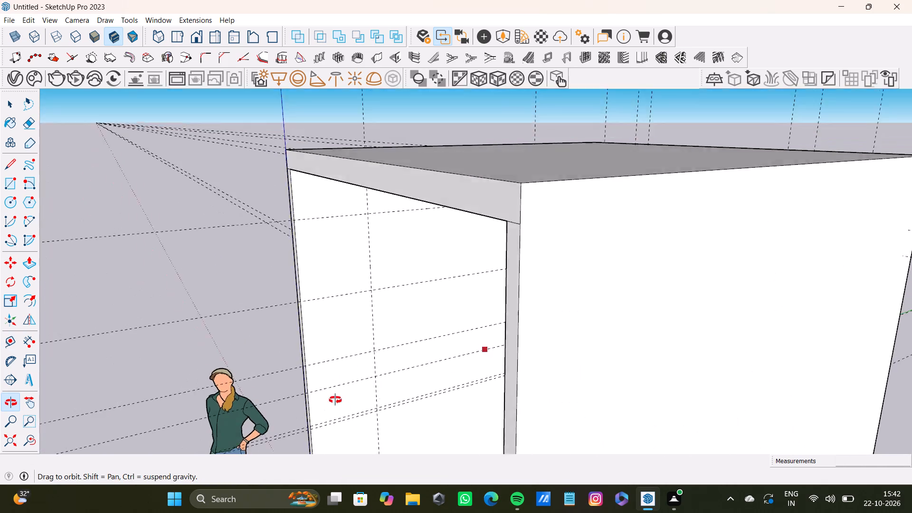
pyautogui.moveTo(335, 400); pyautogui.dragTo(366, 386, button='middle')
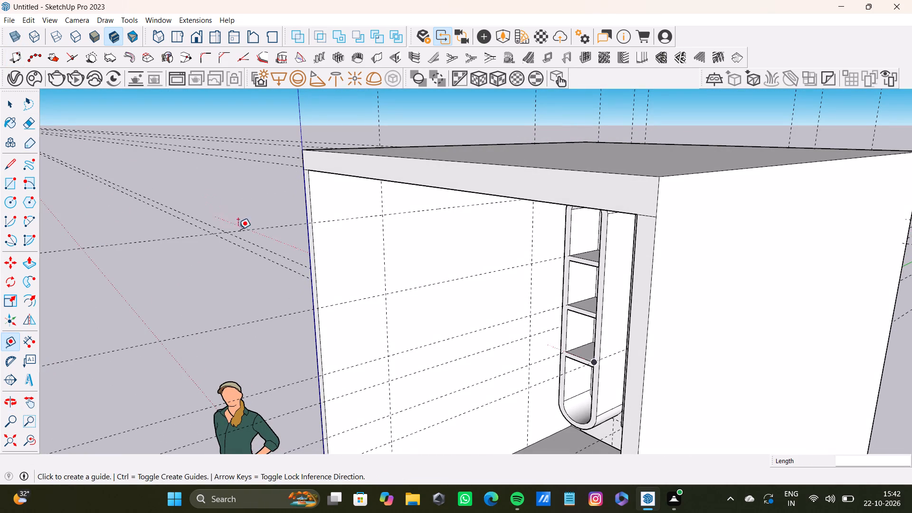
pyautogui.moveTo(328, 315); pyautogui.dragTo(445, 270, button='middle')
pyautogui.scroll(6, 465, 288)
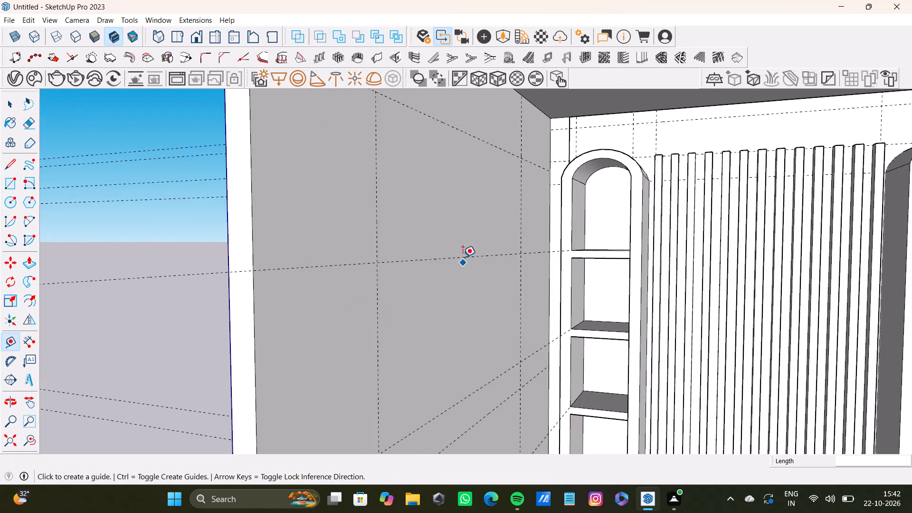
pyautogui.press('space')
pyautogui.click(468, 256)
pyautogui.keyDown('shift'); pyautogui.scroll(-4, 472, 316); pyautogui.keyUp('shift')
pyautogui.keyDown('shift'); pyautogui.moveTo(473, 314); pyautogui.dragTo(445, 245, button='middle'); pyautogui.keyUp('shift')
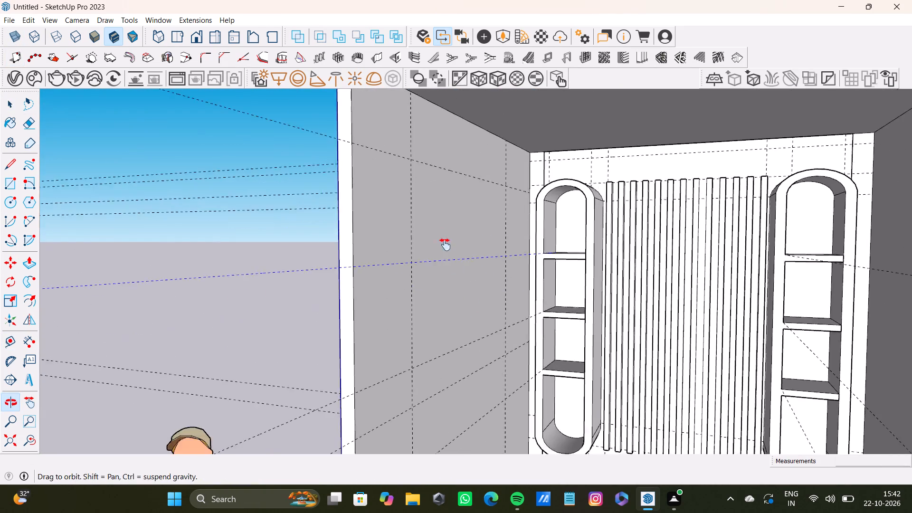
pyautogui.keyDown('shift'); pyautogui.moveTo(445, 245); pyautogui.dragTo(443, 237, button='middle'); pyautogui.keyUp('shift')
pyautogui.keyDown('shift'); pyautogui.scroll(3, 494, 326); pyautogui.keyUp('shift')
pyautogui.keyDown('shift'); pyautogui.click(461, 235); pyautogui.keyUp('shift')
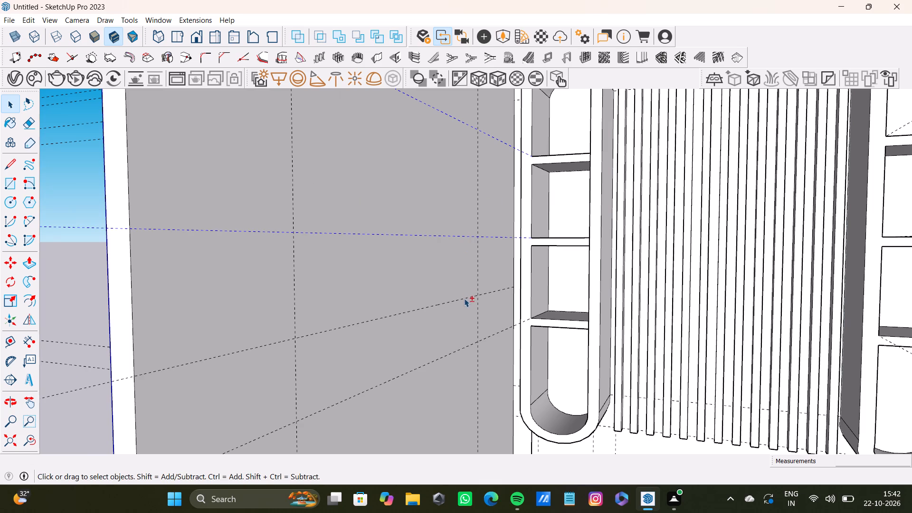
pyautogui.keyDown('shift'); pyautogui.click(464, 298); pyautogui.keyUp('shift')
pyautogui.keyDown('shift'); pyautogui.click(474, 343); pyautogui.keyUp('shift')
pyautogui.keyDown('shift'); pyautogui.scroll(-4, 474, 347); pyautogui.keyUp('shift')
pyautogui.keyDown('shift'); pyautogui.moveTo(472, 355); pyautogui.dragTo(427, 221, button='middle'); pyautogui.keyUp('shift')
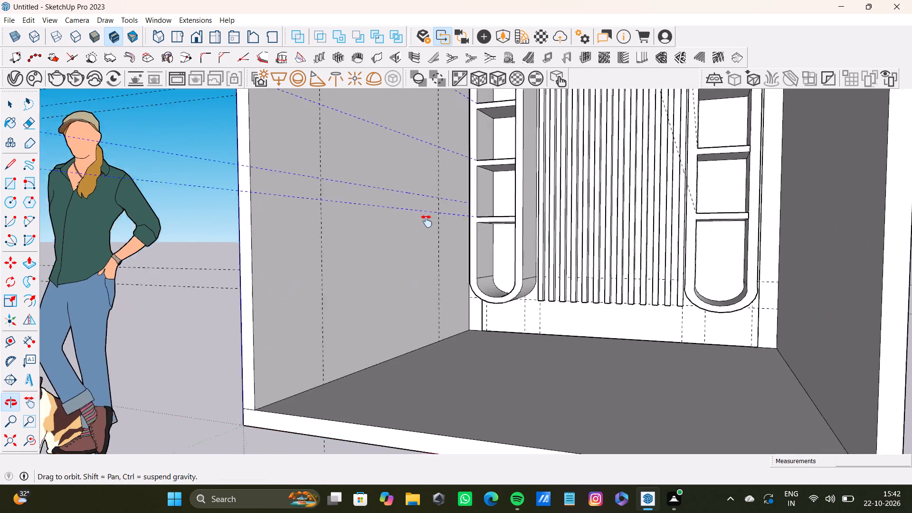
pyautogui.keyDown('shift'); pyautogui.moveTo(427, 221); pyautogui.dragTo(427, 221, button='middle'); pyautogui.keyUp('shift')
pyautogui.hotkey('shift', 'Delete')
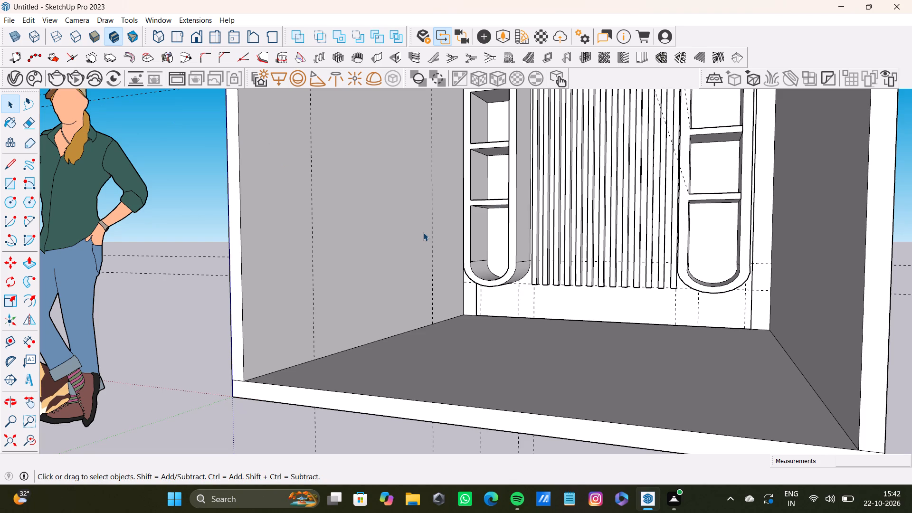
# Place a lower horizontal guide on the left wall about 5' 5 1/8" below the upper horizontal guide.
pyautogui.scroll(-7, 384, 232)
pyautogui.keyDown('shift'); pyautogui.moveTo(388, 230); pyautogui.dragTo(377, 292, button='middle'); pyautogui.keyUp('shift')
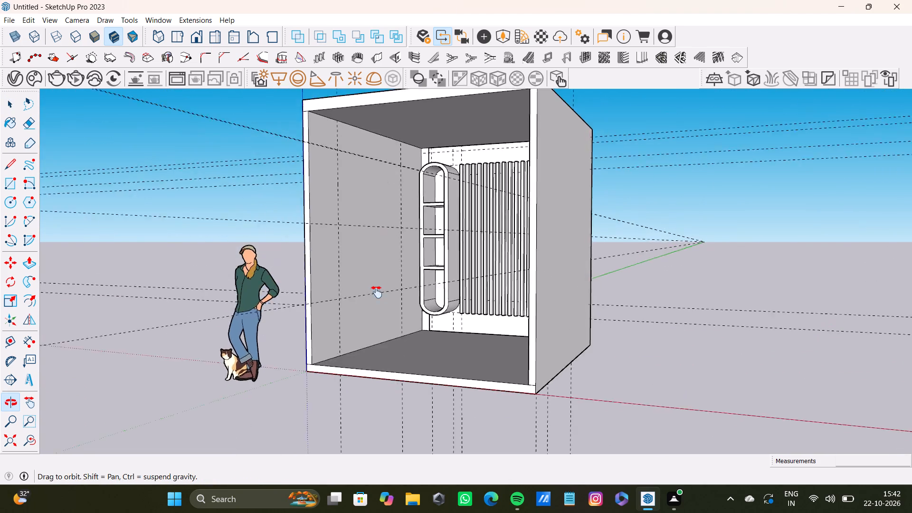
pyautogui.keyDown('shift'); pyautogui.moveTo(377, 292); pyautogui.dragTo(436, 317, button='middle'); pyautogui.keyUp('shift')
pyautogui.scroll(3, 415, 211)
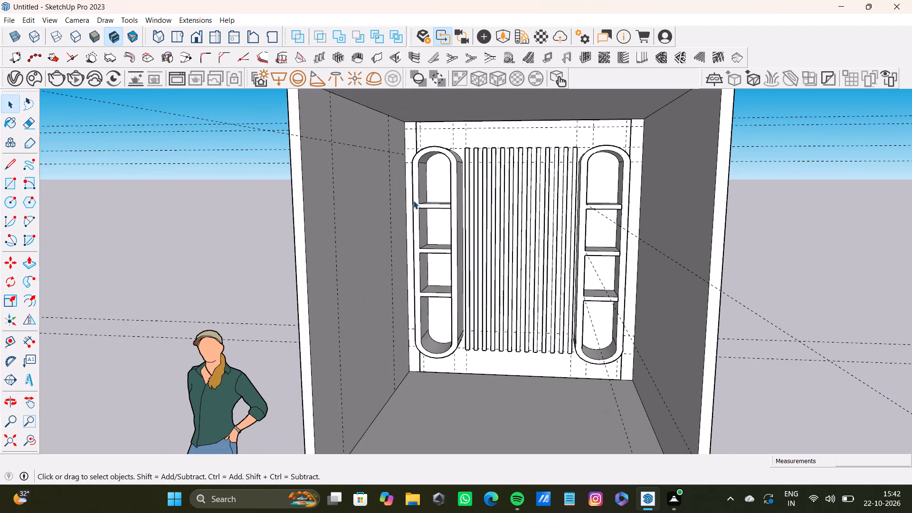
pyautogui.press('t')
pyautogui.scroll(4, 365, 161)
pyautogui.click(359, 140)
pyautogui.scroll(-2, 361, 218)
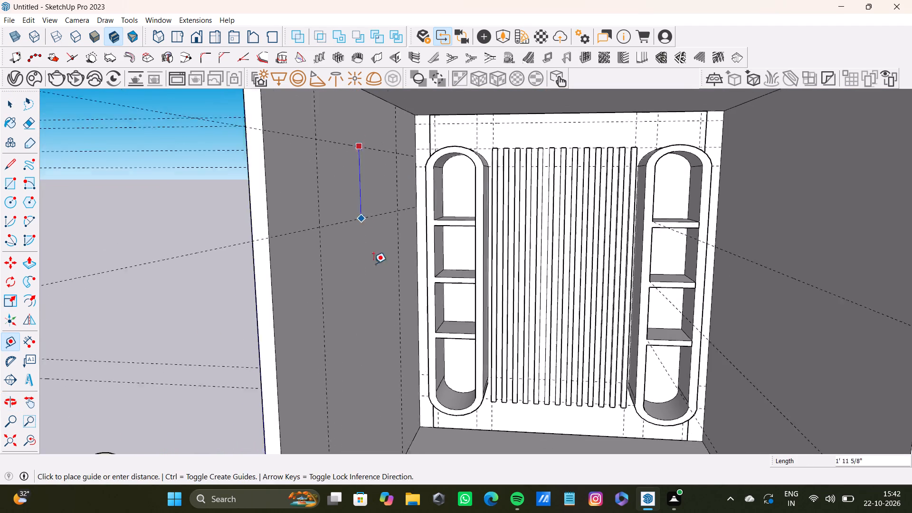
pyautogui.keyDown('shift'); pyautogui.moveTo(377, 269); pyautogui.dragTo(344, 196, button='middle'); pyautogui.keyUp('shift')
pyautogui.keyDown('shift'); pyautogui.moveTo(364, 259); pyautogui.dragTo(337, 202, button='middle'); pyautogui.keyUp('shift')
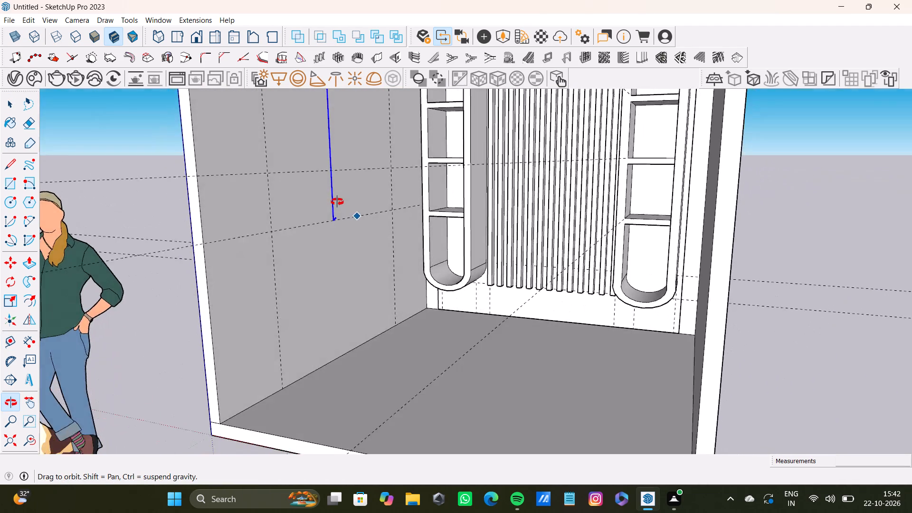
pyautogui.keyDown('shift'); pyautogui.moveTo(337, 202); pyautogui.dragTo(363, 232, button='middle'); pyautogui.keyUp('shift')
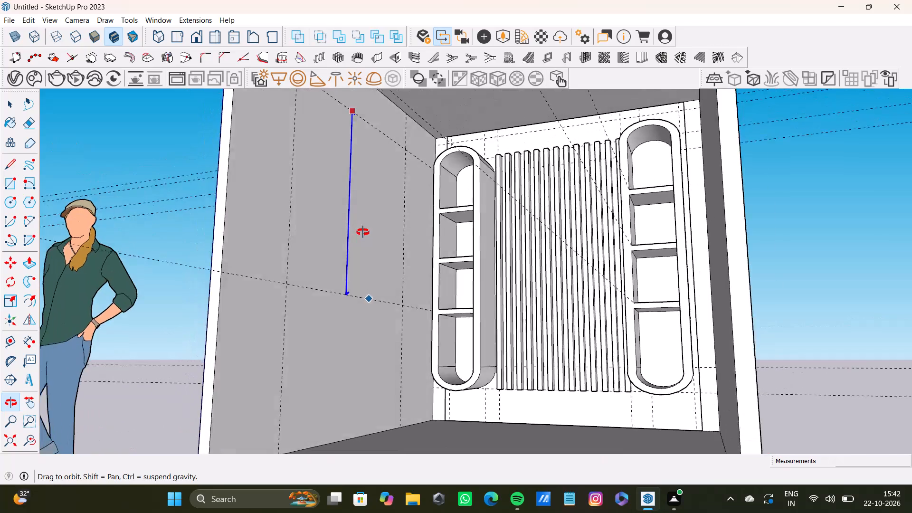
pyautogui.keyDown('shift'); pyautogui.moveTo(363, 232); pyautogui.dragTo(357, 244, button='middle'); pyautogui.keyUp('shift')
pyautogui.click(344, 303)
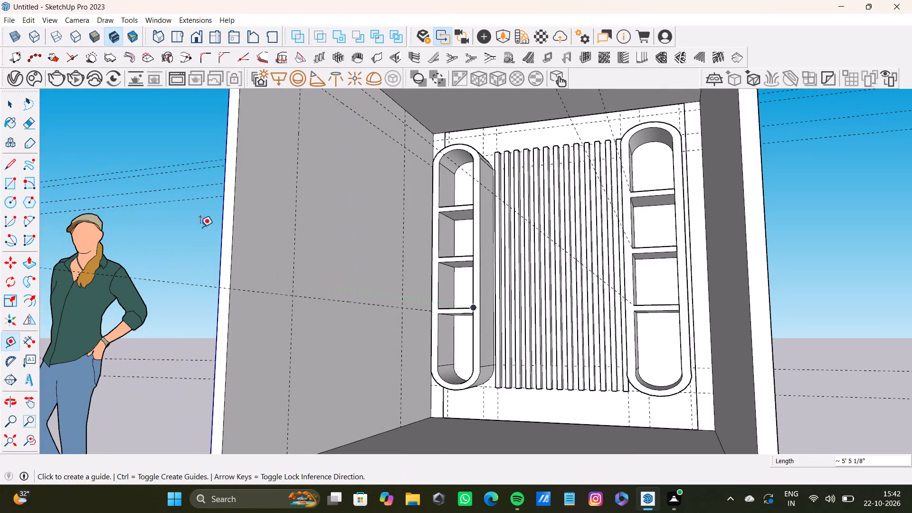
# Draw a rectangle about 5' 9 3/8" by 5' 5 1/8" on the left wall between the guide intersections.
pyautogui.click(17, 184)
pyautogui.moveTo(343, 176); pyautogui.dragTo(301, 193, button='middle')
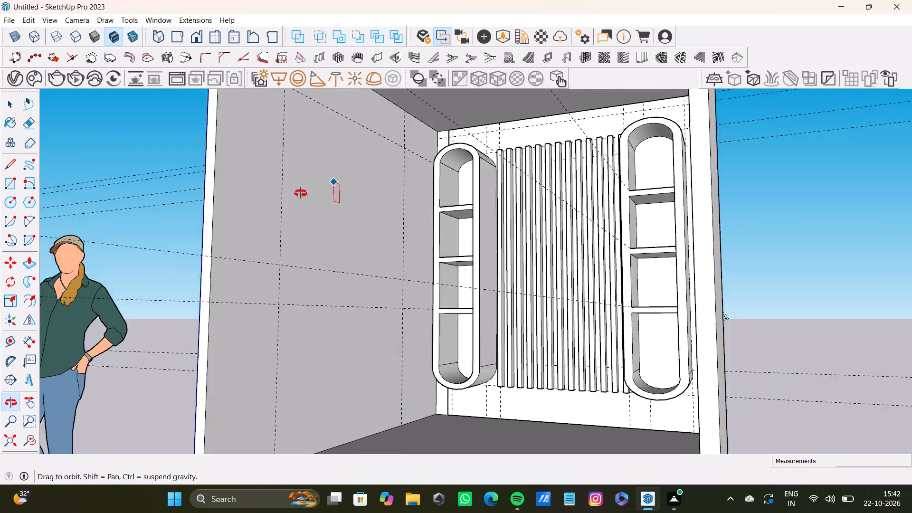
pyautogui.moveTo(301, 193); pyautogui.dragTo(293, 268, button='middle')
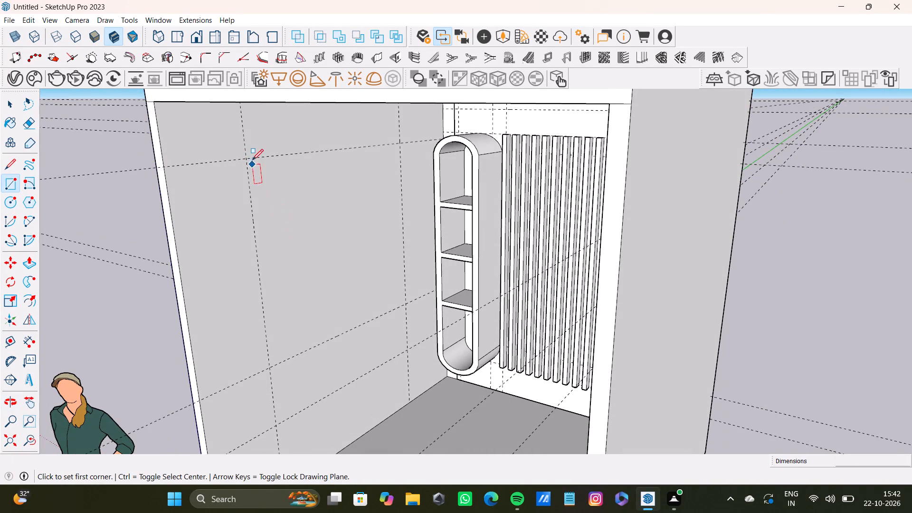
pyautogui.click(247, 157)
pyautogui.click(407, 304)
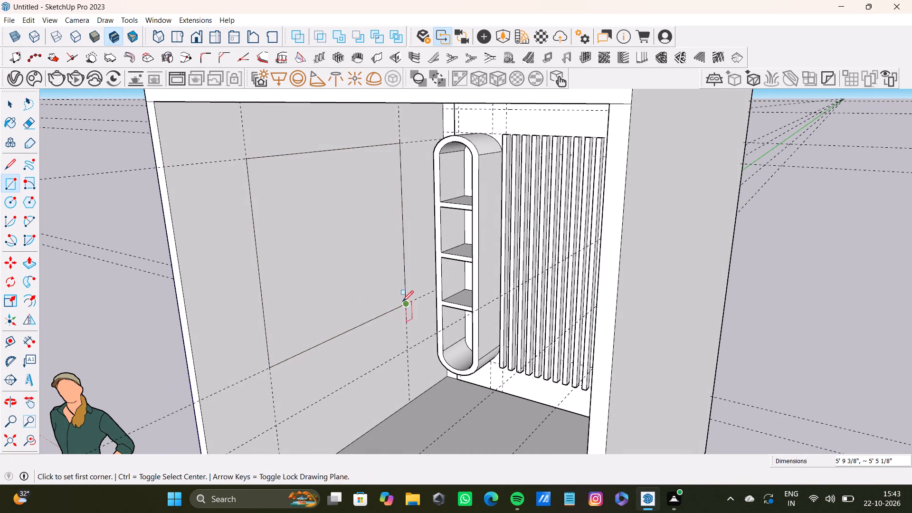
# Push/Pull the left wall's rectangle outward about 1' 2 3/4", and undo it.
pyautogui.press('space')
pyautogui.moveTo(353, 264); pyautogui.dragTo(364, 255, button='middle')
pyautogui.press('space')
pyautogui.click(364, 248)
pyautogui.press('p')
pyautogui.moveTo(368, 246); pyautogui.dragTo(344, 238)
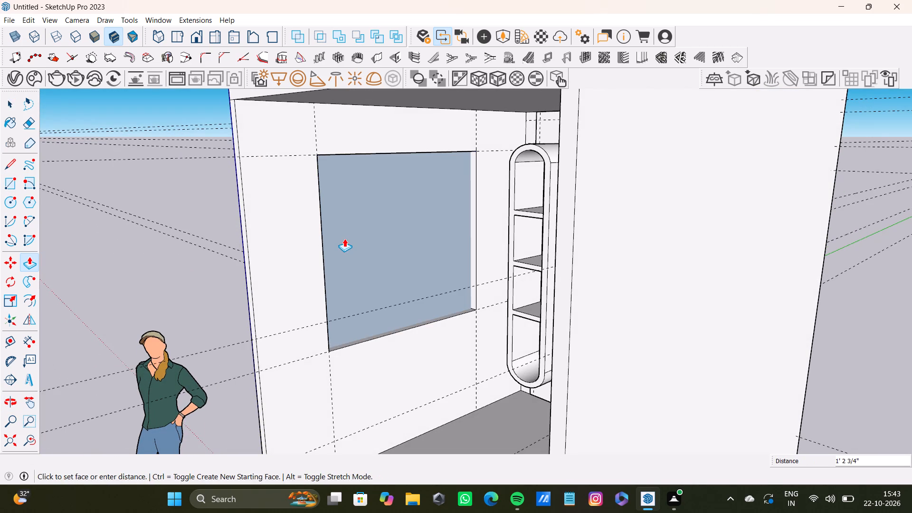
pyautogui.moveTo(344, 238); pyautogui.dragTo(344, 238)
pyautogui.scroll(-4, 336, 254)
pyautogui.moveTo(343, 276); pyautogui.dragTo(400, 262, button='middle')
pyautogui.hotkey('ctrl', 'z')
# Push/Pull the left wall's rectangle through the wall thickness to cut a window opening.
pyautogui.moveTo(383, 269); pyautogui.dragTo(432, 269, button='middle')
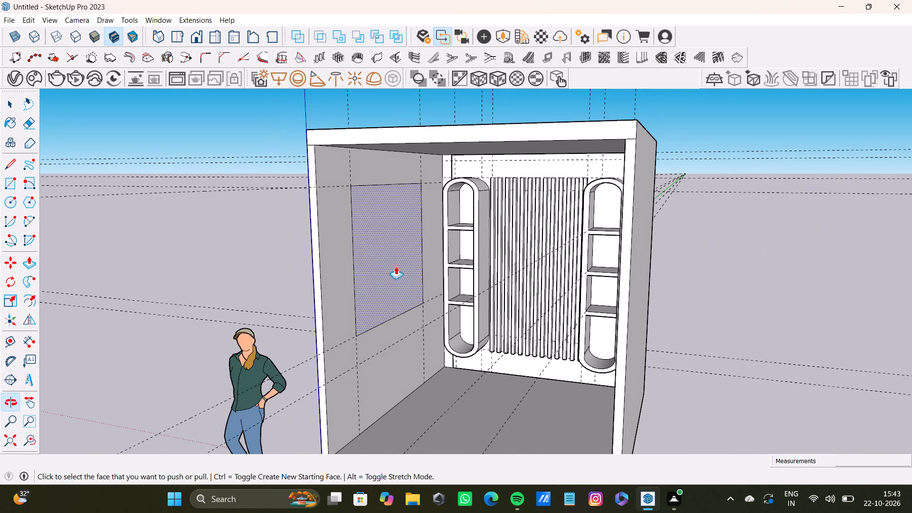
pyautogui.moveTo(391, 267); pyautogui.dragTo(314, 299)
pyautogui.moveTo(332, 295); pyautogui.dragTo(357, 295, button='middle')
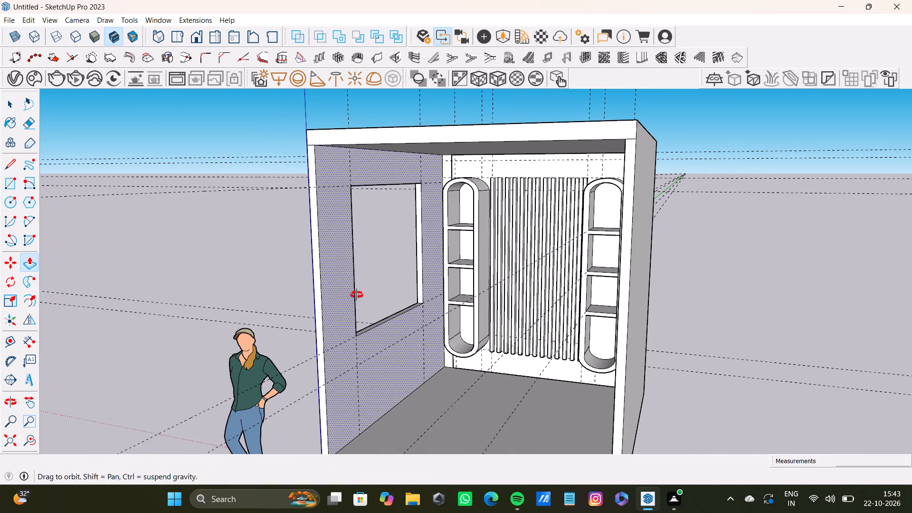
pyautogui.moveTo(357, 295); pyautogui.dragTo(448, 292, button='middle')
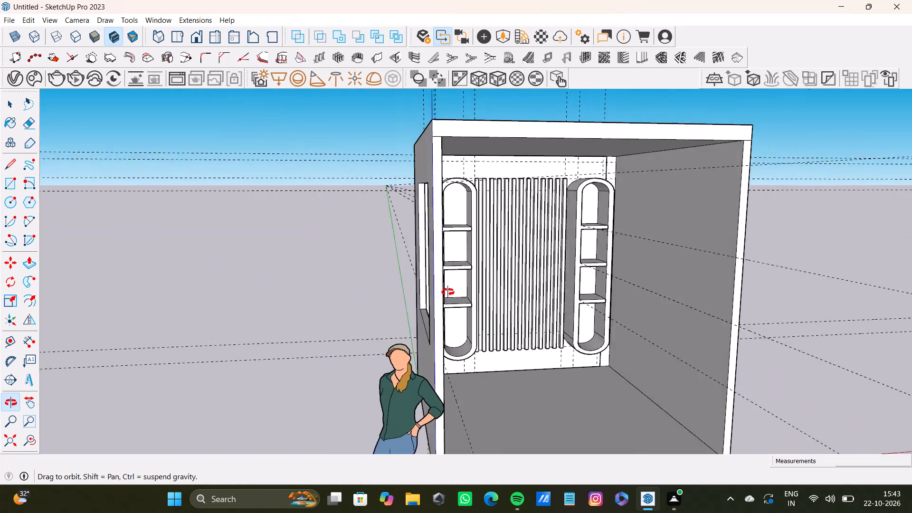
pyautogui.moveTo(448, 292); pyautogui.dragTo(457, 309, button='middle')
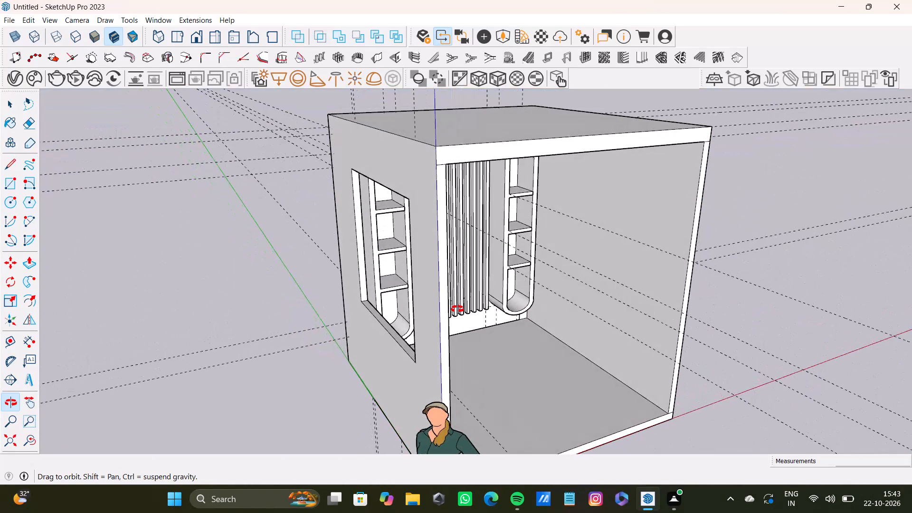
# Examine the room's left-wall window opening, back-wall niches and strips, and bare right wall from several angles.
pyautogui.moveTo(457, 309); pyautogui.dragTo(403, 295, button='middle')
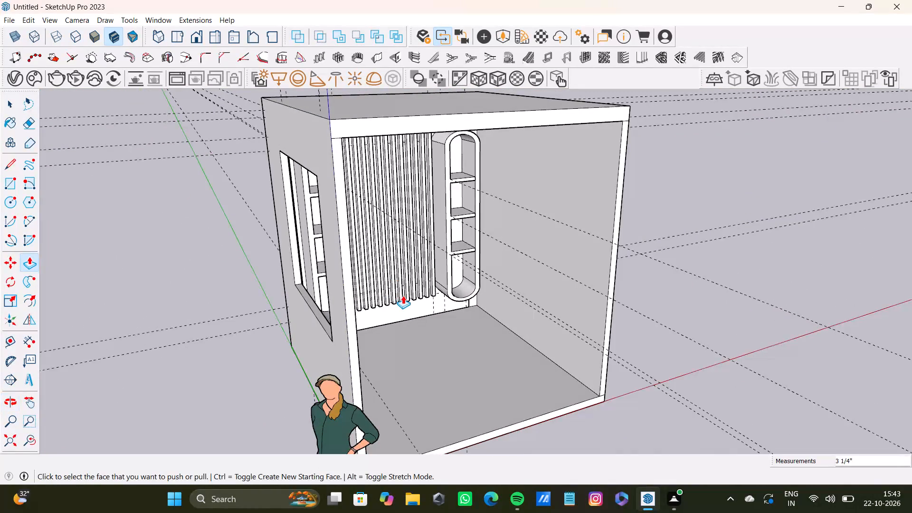
pyautogui.scroll(-4, 380, 309)
pyautogui.moveTo(394, 321); pyautogui.dragTo(346, 315, button='middle')
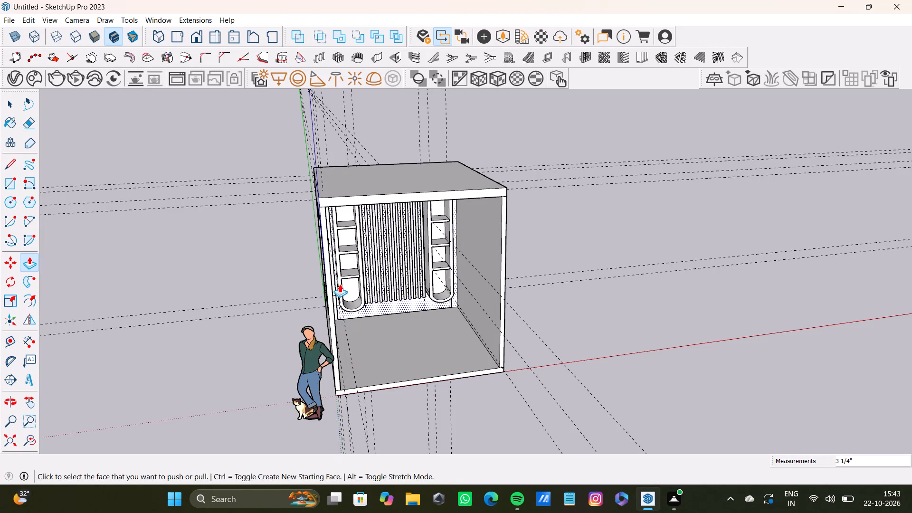
pyautogui.scroll(-7, 378, 315)
pyautogui.moveTo(378, 323); pyautogui.dragTo(436, 217, button='middle')
pyautogui.scroll(5, 391, 241)
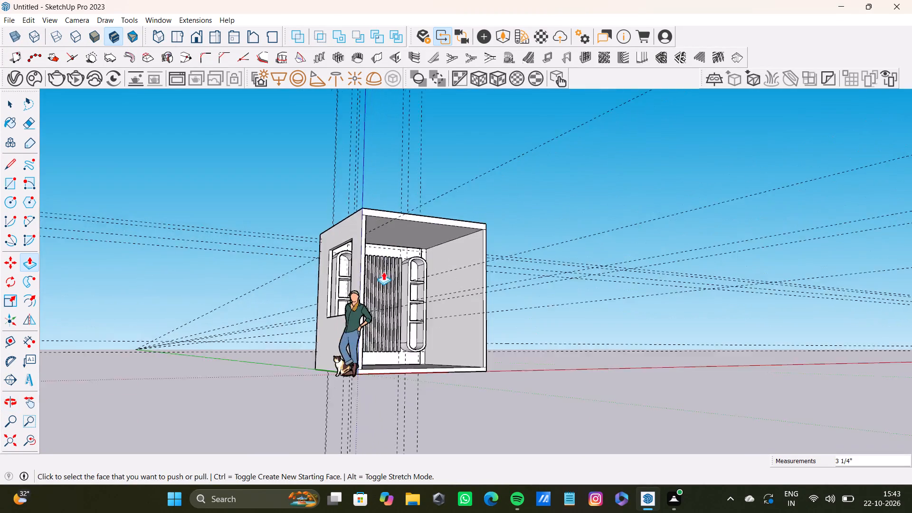
pyautogui.scroll(3, 383, 272)
pyautogui.moveTo(389, 272); pyautogui.dragTo(284, 243, button='middle')
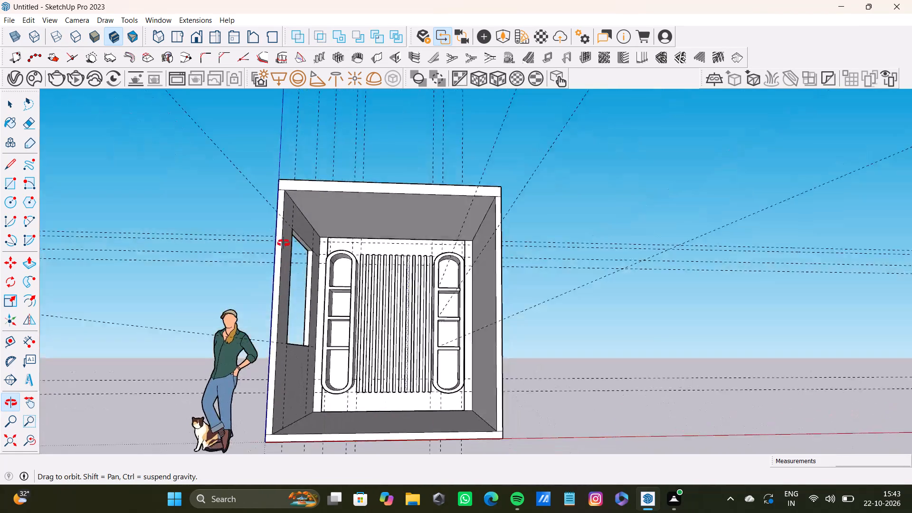
pyautogui.moveTo(284, 243); pyautogui.dragTo(237, 287, button='middle')
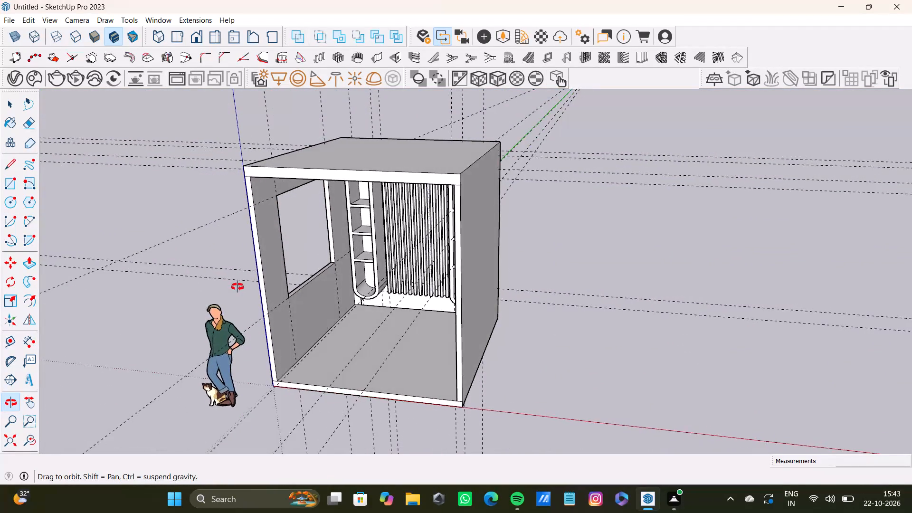
pyautogui.moveTo(237, 287); pyautogui.dragTo(355, 236, button='middle')
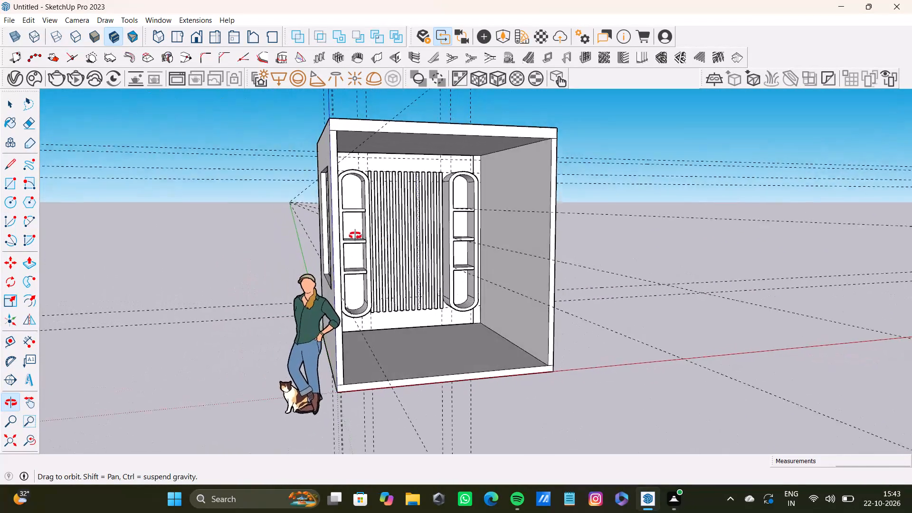
pyautogui.moveTo(355, 236); pyautogui.dragTo(416, 252, button='middle')
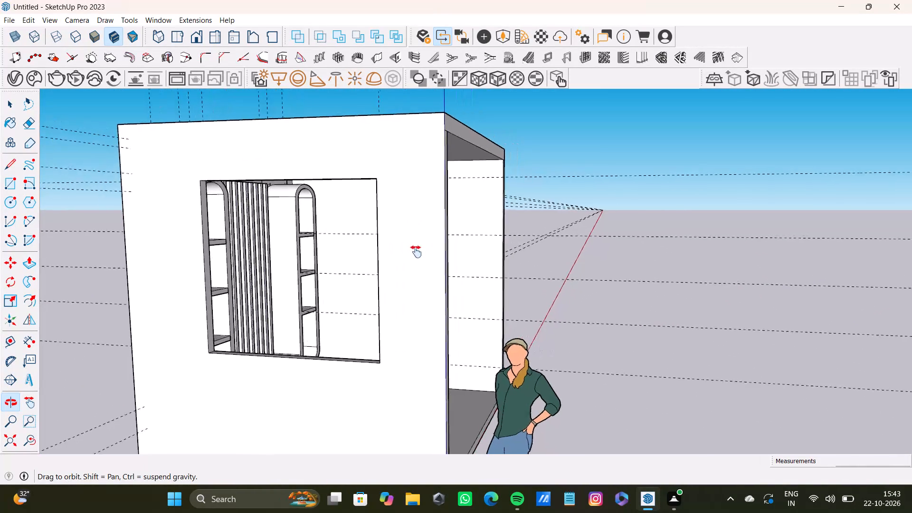
pyautogui.moveTo(416, 252); pyautogui.dragTo(338, 280, button='middle')
pyautogui.scroll(4, 386, 252)
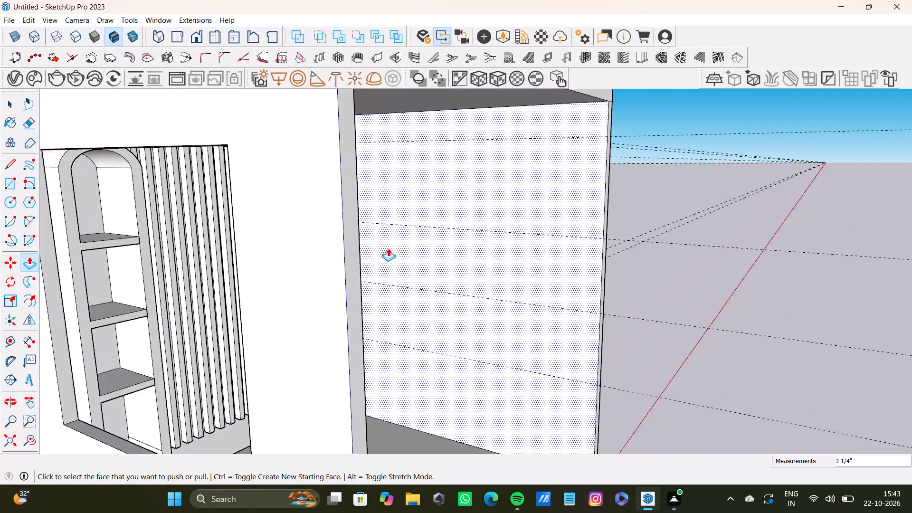
pyautogui.scroll(2, 388, 248)
pyautogui.keyDown('shift'); pyautogui.moveTo(388, 248); pyautogui.dragTo(321, 240, button='middle'); pyautogui.keyUp('shift')
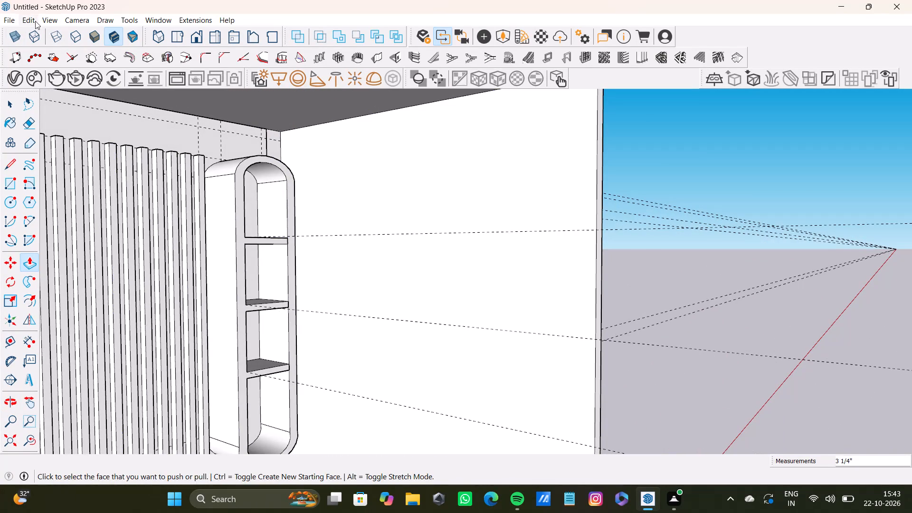
# Delete all construction guides from the model.
pyautogui.click(35, 21)
pyautogui.click(74, 114)
# Place a horizontal guide on the right wall about 1' 7" below the ceiling edge.
pyautogui.keyDown('shift'); pyautogui.moveTo(280, 205); pyautogui.dragTo(283, 218, button='middle'); pyautogui.keyUp('shift')
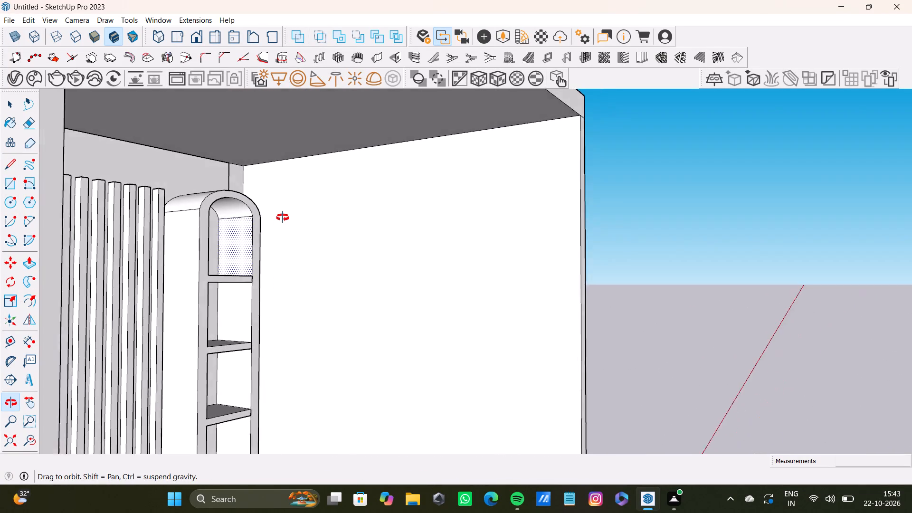
pyautogui.keyDown('shift'); pyautogui.moveTo(283, 218); pyautogui.dragTo(283, 217, button='middle'); pyautogui.keyUp('shift')
pyautogui.press('t')
pyautogui.click(337, 152)
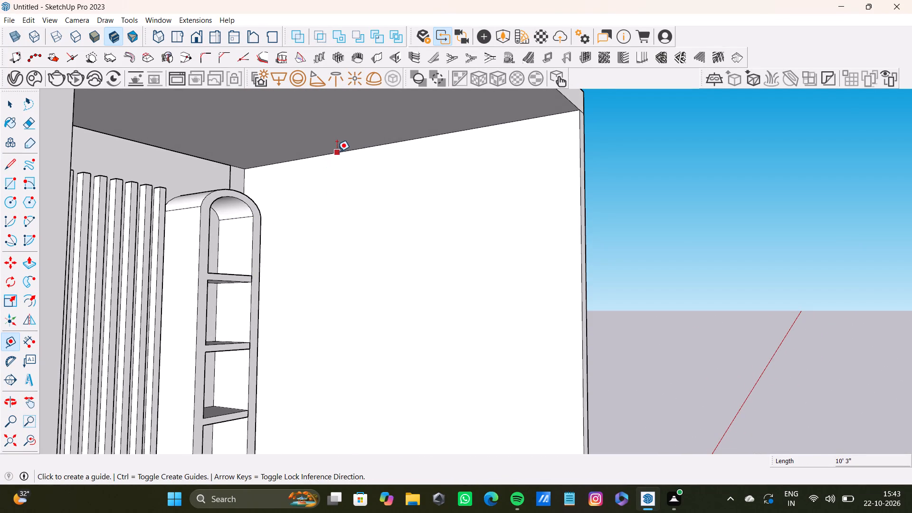
pyautogui.scroll(-2, 410, 252)
pyautogui.moveTo(414, 255); pyautogui.dragTo(408, 272, button='middle')
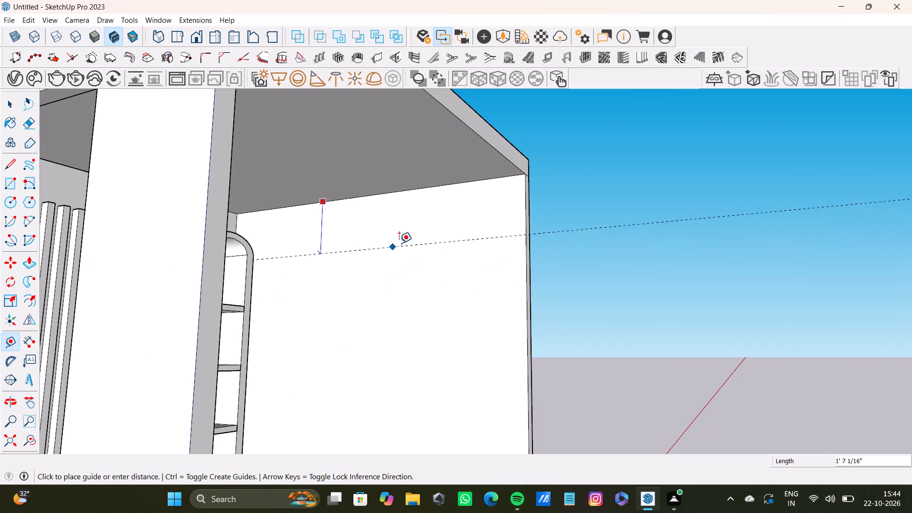
pyautogui.click(402, 247)
# Place a vertical guide on the right wall about 1' 8 13/16" from the back-wall corner.
pyautogui.scroll(5, 232, 230)
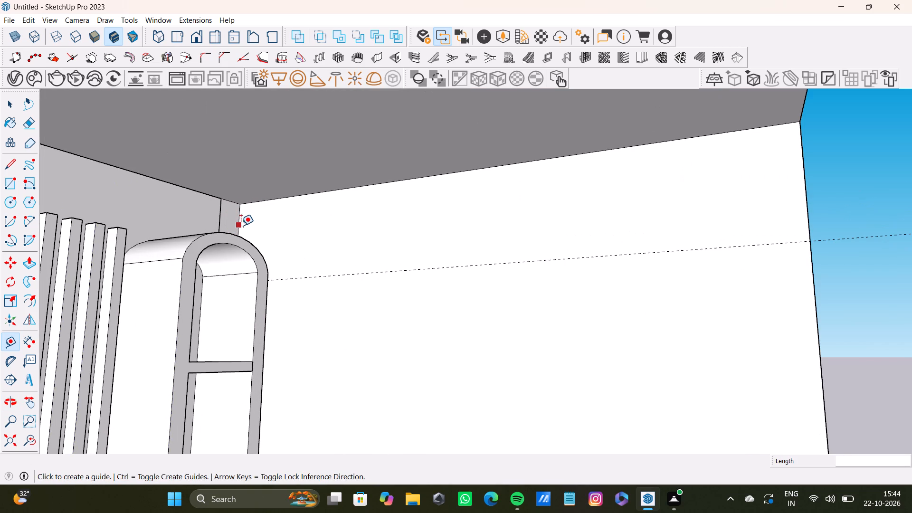
pyautogui.click(241, 226)
pyautogui.scroll(-4, 359, 249)
pyautogui.keyDown('shift'); pyautogui.moveTo(375, 271); pyautogui.dragTo(254, 278, button='middle'); pyautogui.keyUp('shift')
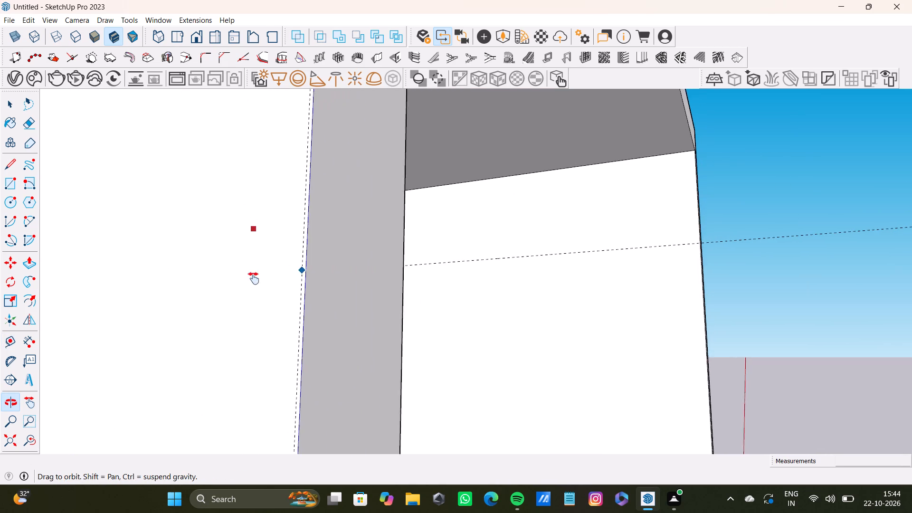
pyautogui.keyDown('shift'); pyautogui.moveTo(254, 278); pyautogui.dragTo(104, 324, button='middle'); pyautogui.keyUp('shift')
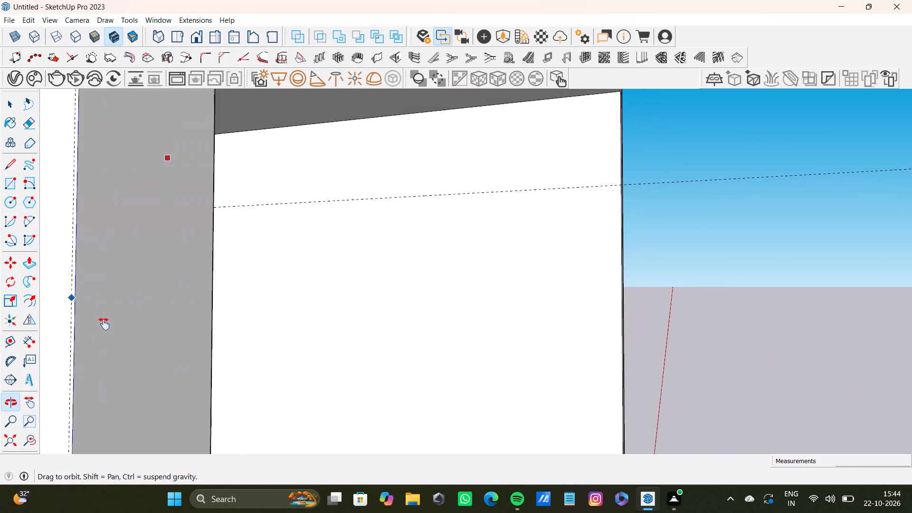
pyautogui.keyDown('shift'); pyautogui.moveTo(104, 324); pyautogui.dragTo(110, 322, button='middle'); pyautogui.keyUp('shift')
pyautogui.scroll(2, 266, 239)
pyautogui.moveTo(270, 230); pyautogui.dragTo(228, 274, button='middle')
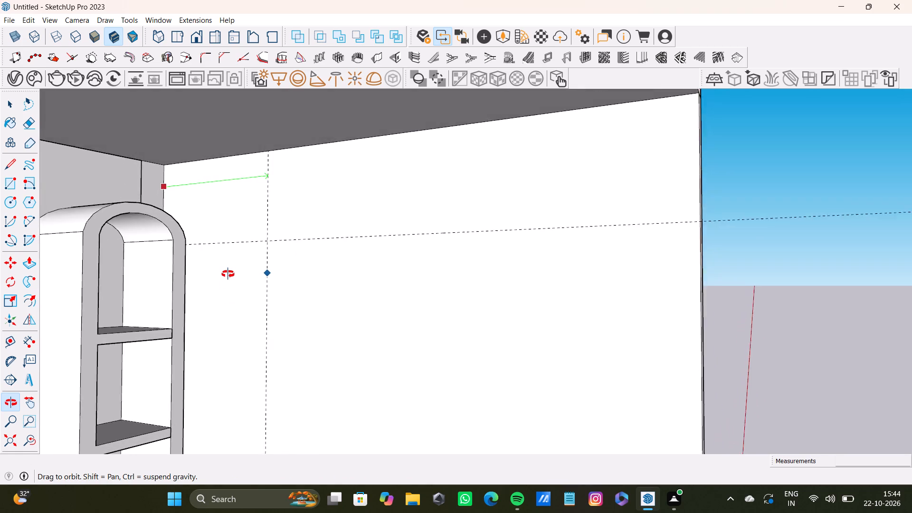
pyautogui.moveTo(228, 274); pyautogui.dragTo(240, 293, button='middle')
pyautogui.click(214, 235)
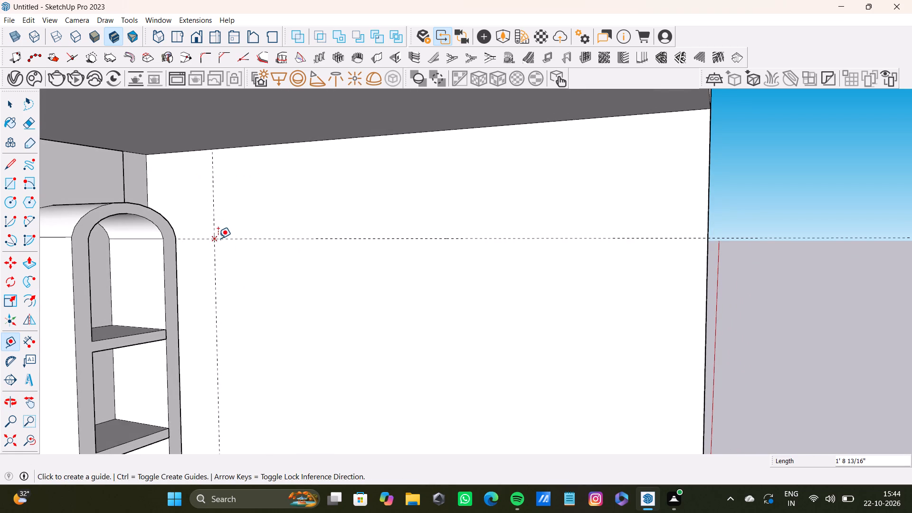
# Place a second vertical guide on the right wall about 7' 5 5/16" from the first, toward the room's open front.
pyautogui.click(215, 234)
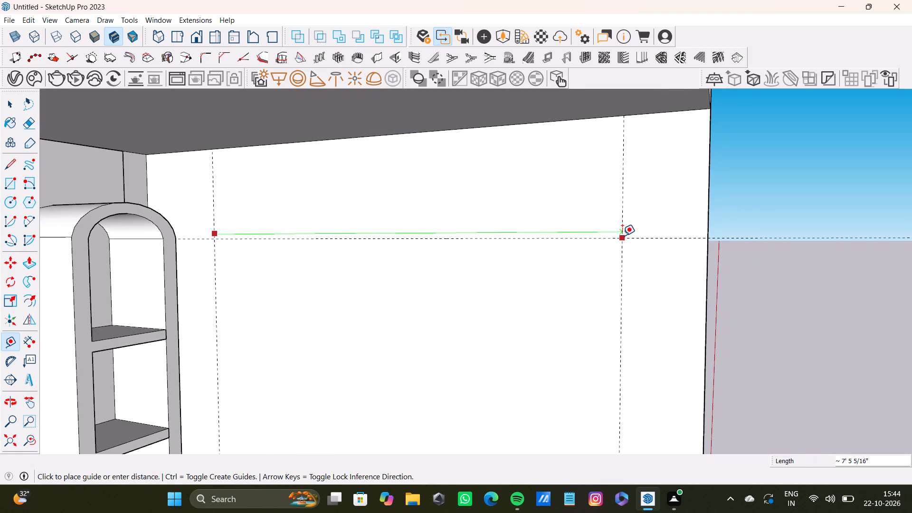
pyautogui.click(622, 236)
pyautogui.press('space')
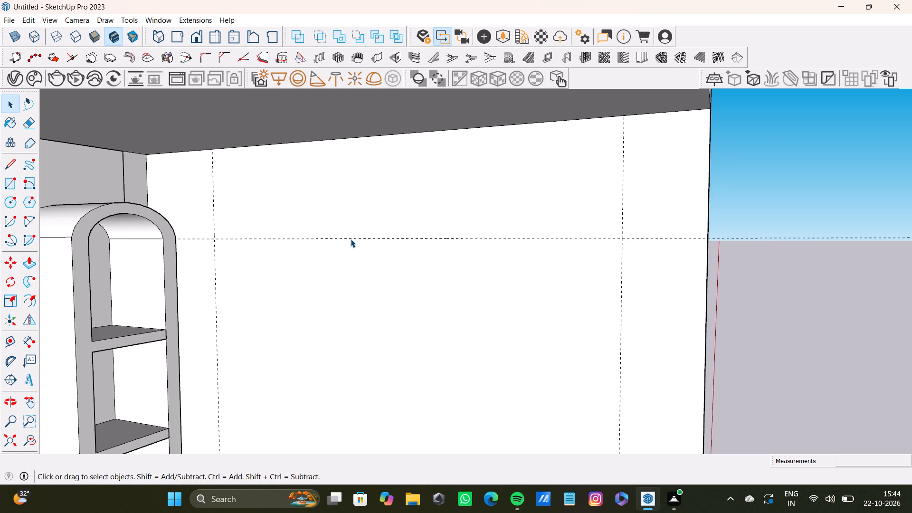
# Add two horizontal guides on the right wall: one slightly above the existing one, another about 1' 7 7/16" below that upper guide.
pyautogui.click(351, 239)
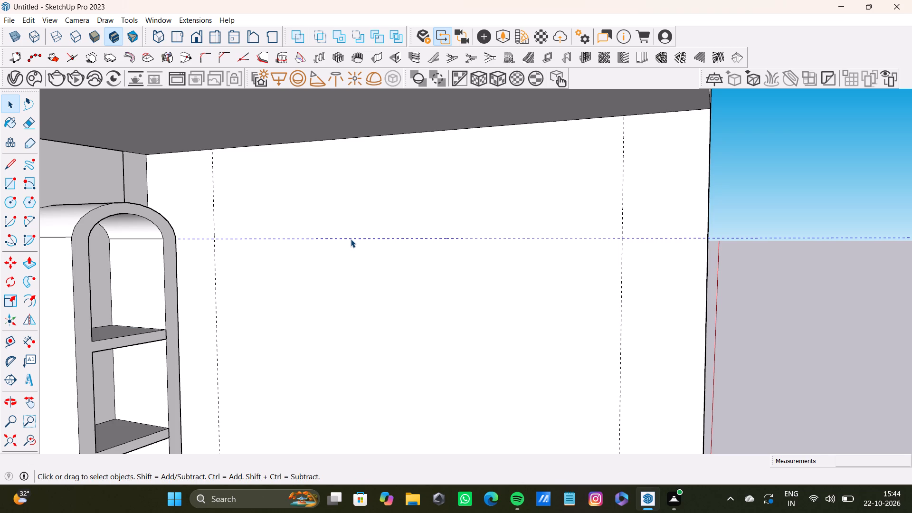
pyautogui.press('t')
pyautogui.click(365, 238)
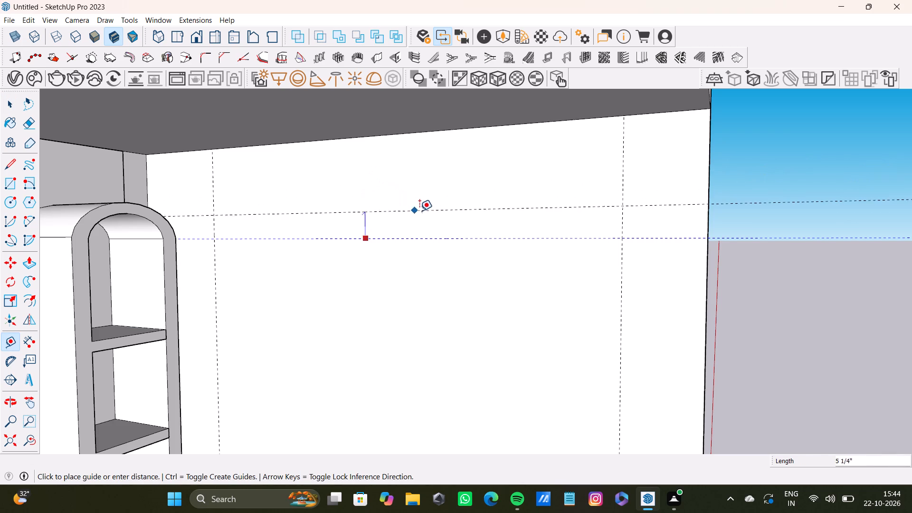
pyautogui.click(428, 216)
pyautogui.click(421, 218)
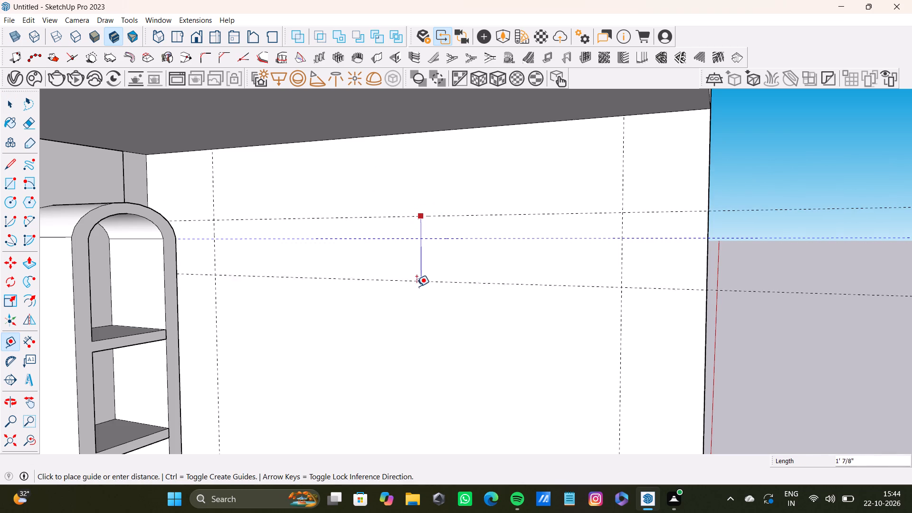
pyautogui.click(433, 320)
# Add two inner vertical guides on the right wall: about 1' 3/16" from the back vertical guide, and about 5' 6 1/4" farther forward.
pyautogui.moveTo(428, 322); pyautogui.dragTo(542, 319, button='middle')
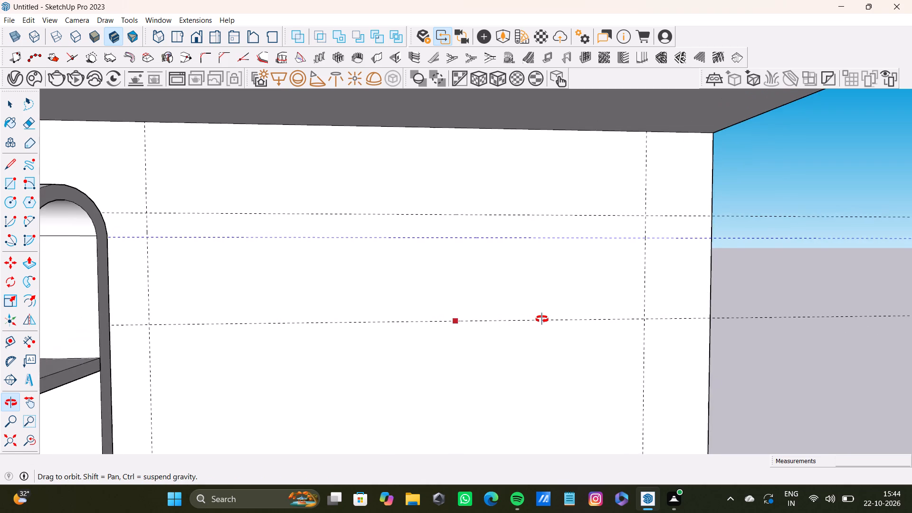
pyautogui.moveTo(542, 319); pyautogui.dragTo(481, 303, button='middle')
pyautogui.click(197, 256)
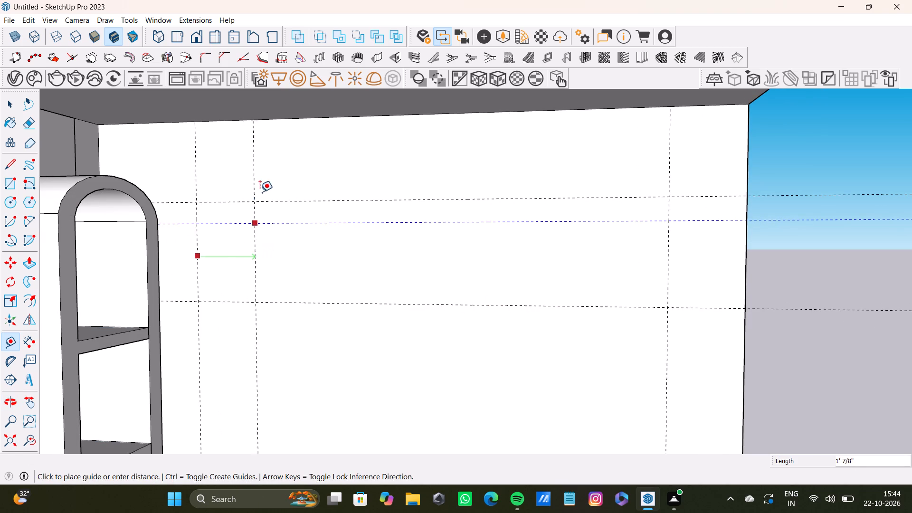
pyautogui.click(256, 279)
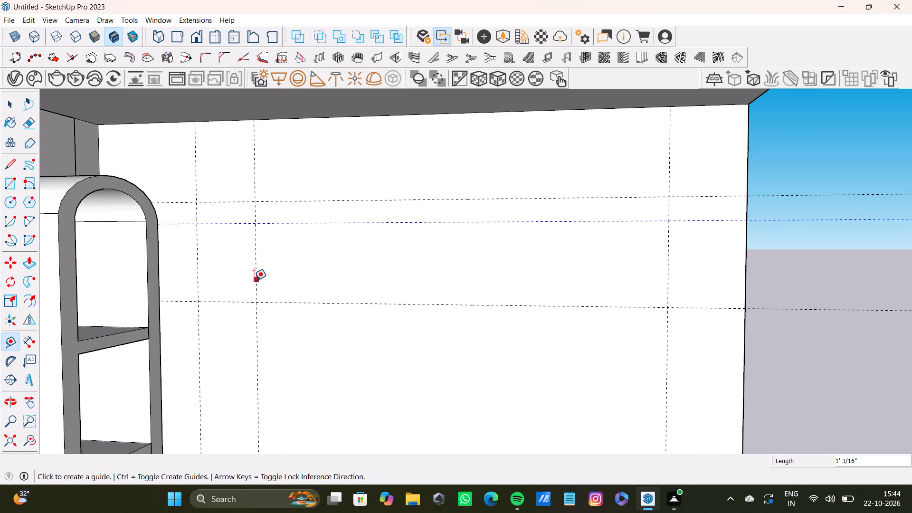
pyautogui.click(254, 280)
pyautogui.click(606, 268)
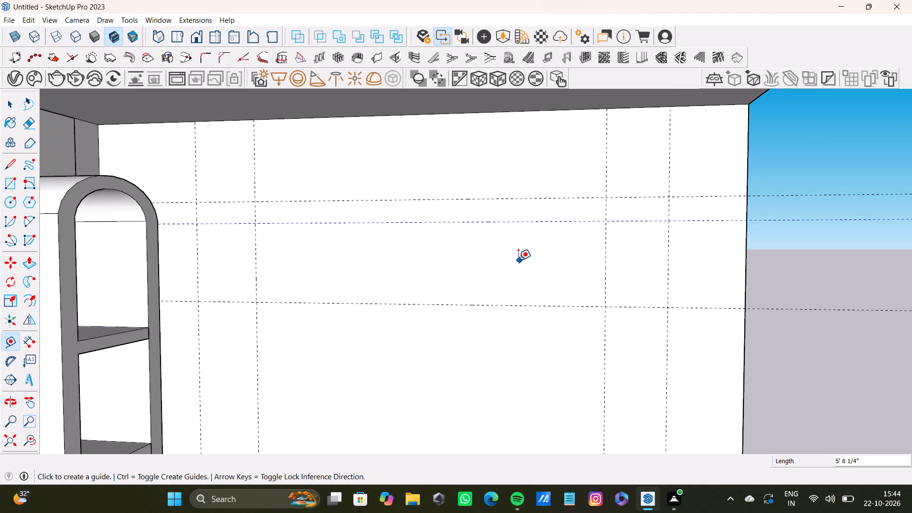
# Draw a rectangle about 5' 6 1/4" by 1' 7 7/16" on the right wall between the inner vertical and outer horizontal guides.
pyautogui.press('r')
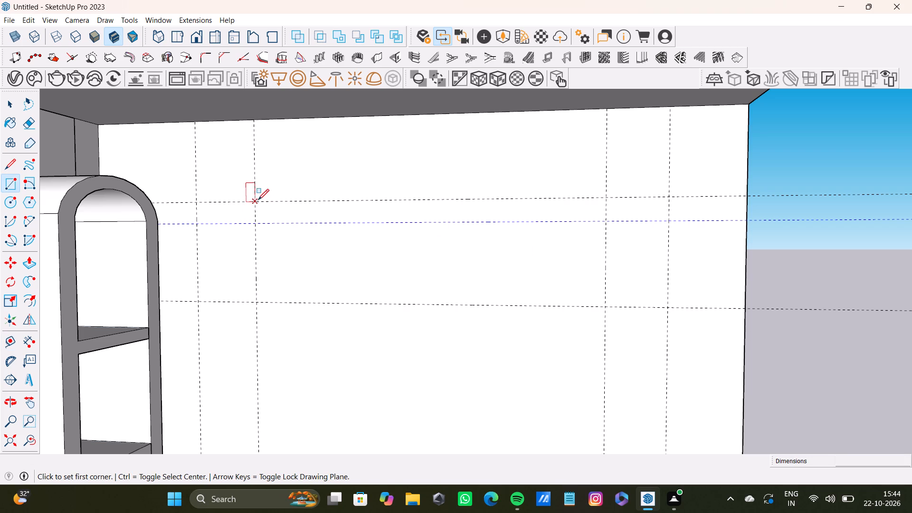
pyautogui.click(258, 200)
pyautogui.click(604, 307)
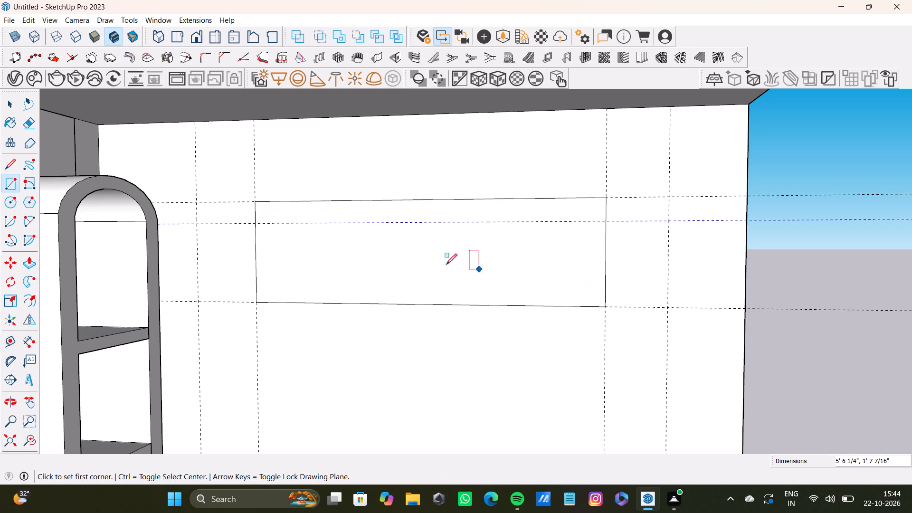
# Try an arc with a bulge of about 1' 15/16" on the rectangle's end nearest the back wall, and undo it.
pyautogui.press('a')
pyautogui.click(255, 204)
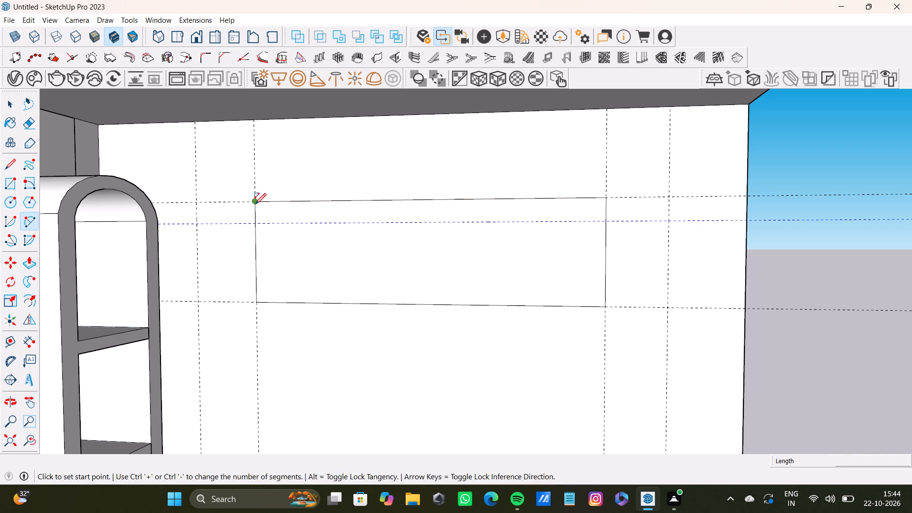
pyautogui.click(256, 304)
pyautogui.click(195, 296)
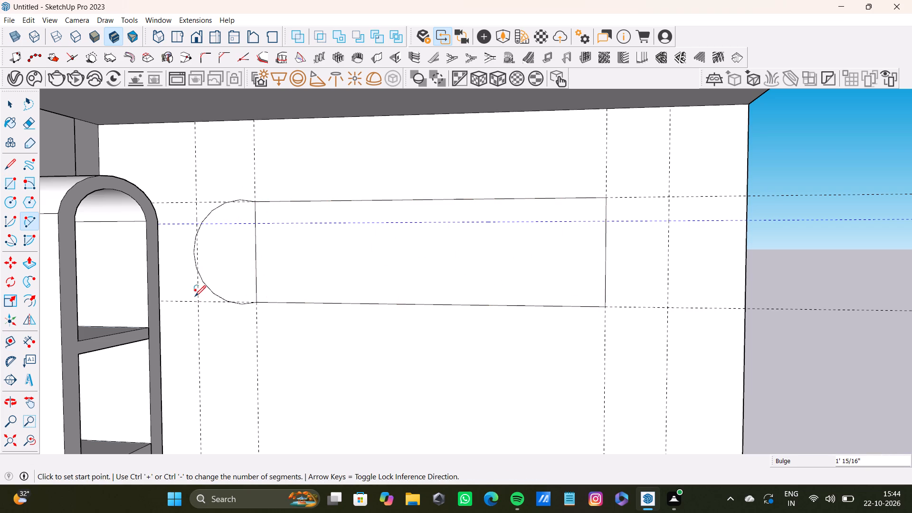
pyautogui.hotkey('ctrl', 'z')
# Draw a semicircular arc bulging outward from the right-wall rectangle's end nearest the back wall.
pyautogui.click(255, 202)
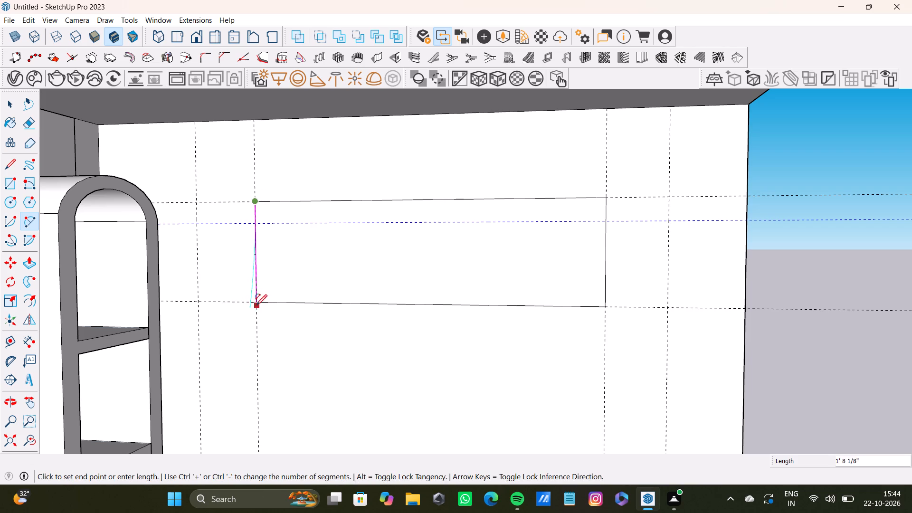
pyautogui.click(255, 304)
pyautogui.click(207, 293)
# Draw a matching outward semicircular arc on the right-wall rectangle's opposite end, nearest the room's open front.
pyautogui.scroll(-4, 254, 273)
pyautogui.keyDown('shift'); pyautogui.moveTo(262, 279); pyautogui.dragTo(287, 275, button='middle'); pyautogui.keyUp('shift')
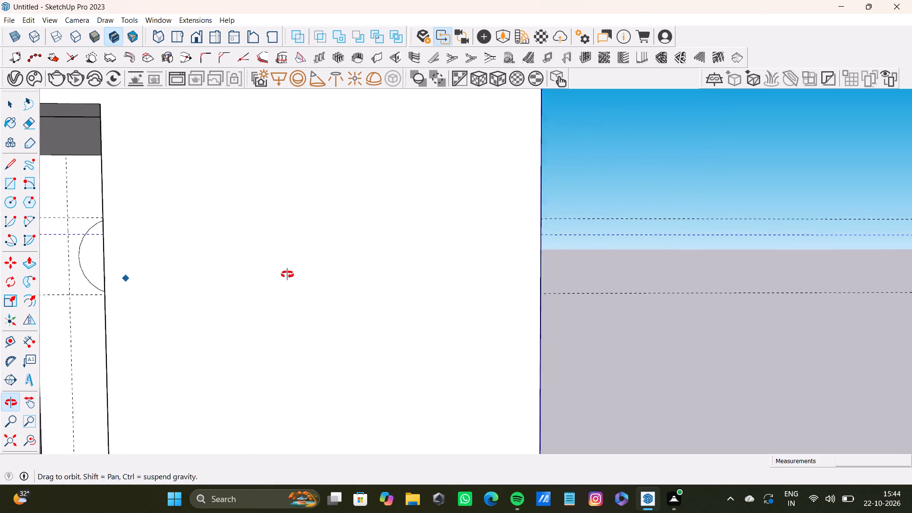
pyautogui.keyDown('shift'); pyautogui.moveTo(287, 275); pyautogui.dragTo(708, 332, button='middle'); pyautogui.keyUp('shift')
pyautogui.keyDown('shift'); pyautogui.scroll(3, 267, 325); pyautogui.keyUp('shift')
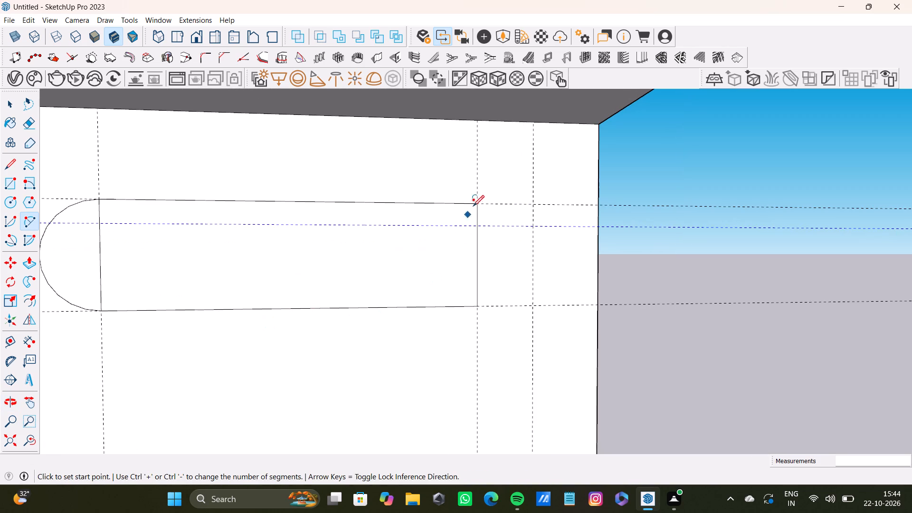
pyautogui.click(477, 203)
pyautogui.click(481, 304)
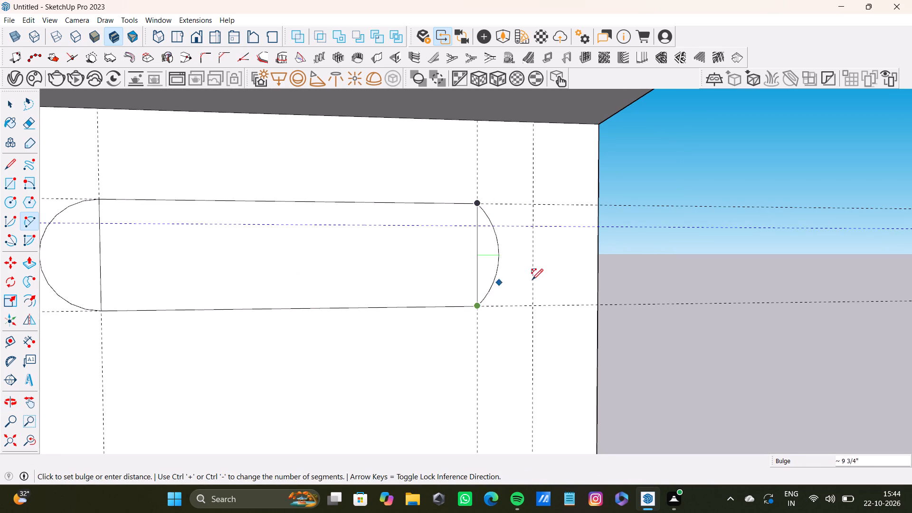
pyautogui.click(531, 283)
pyautogui.scroll(-4, 488, 296)
pyautogui.moveTo(486, 298); pyautogui.dragTo(466, 275, button='middle')
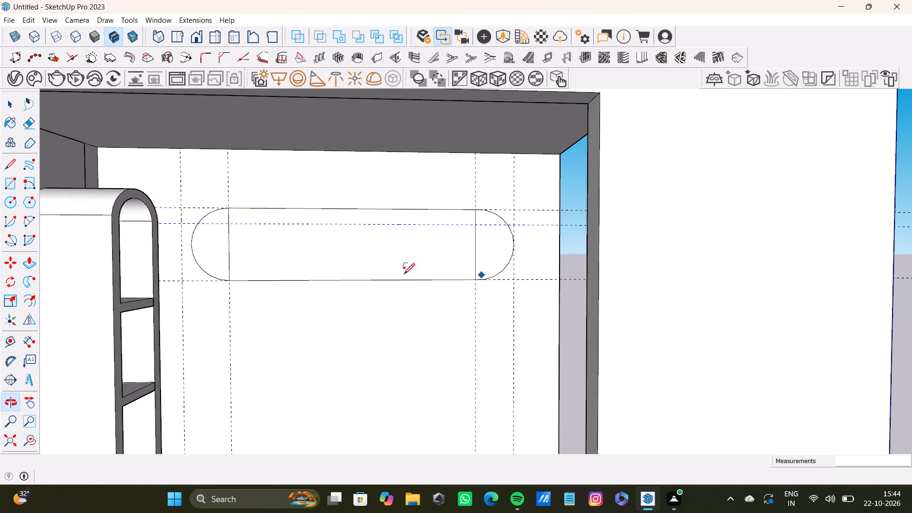
# Delete the arc on the right-wall shape's end nearest the back wall.
pyautogui.press('space')
pyautogui.scroll(4, 272, 272)
pyautogui.scroll(-3, 232, 246)
pyautogui.keyDown('shift'); pyautogui.moveTo(232, 246); pyautogui.dragTo(259, 213, button='middle'); pyautogui.keyUp('shift')
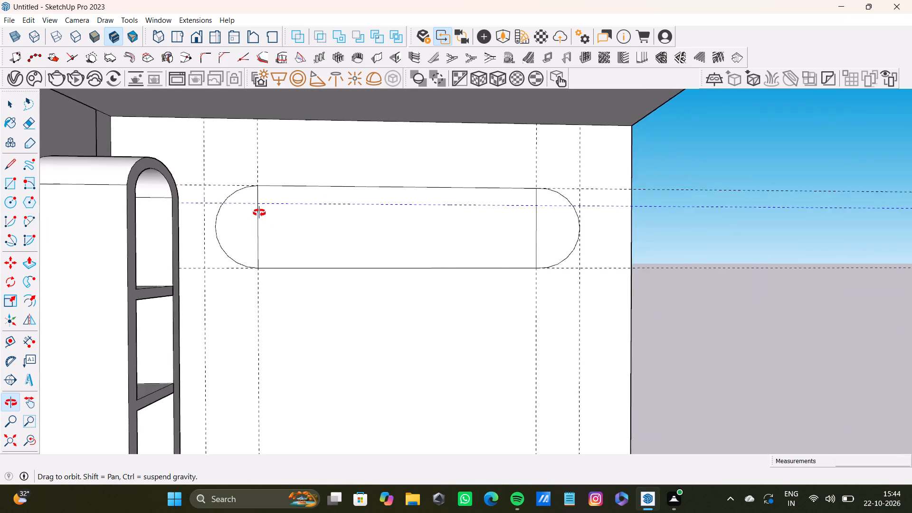
pyautogui.keyDown('shift'); pyautogui.moveTo(259, 213); pyautogui.dragTo(259, 226, button='middle'); pyautogui.keyUp('shift')
pyautogui.scroll(6, 224, 239)
pyautogui.click(233, 249)
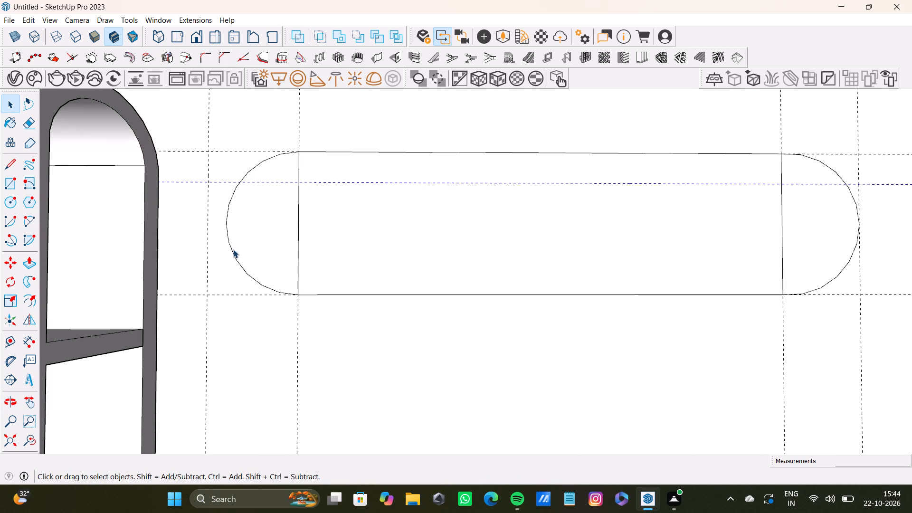
pyautogui.press('Delete')
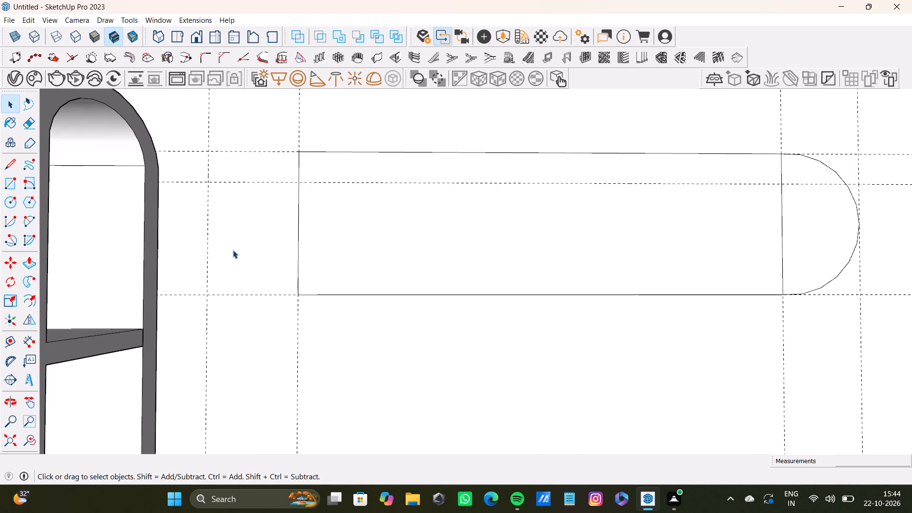
# Redraw the outward arc on the right-wall rectangle's end nearest the back wall with a bulge of about 11 3/8".
pyautogui.press('a')
pyautogui.click(300, 150)
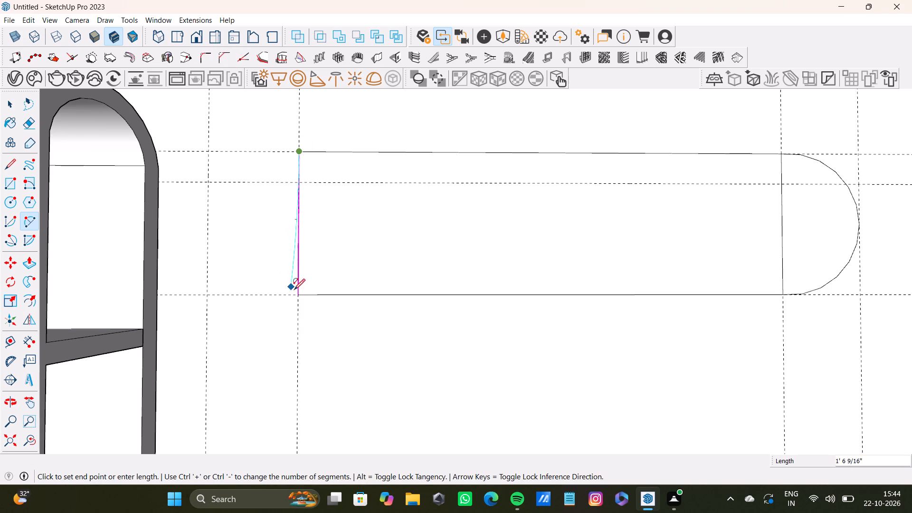
pyautogui.click(297, 298)
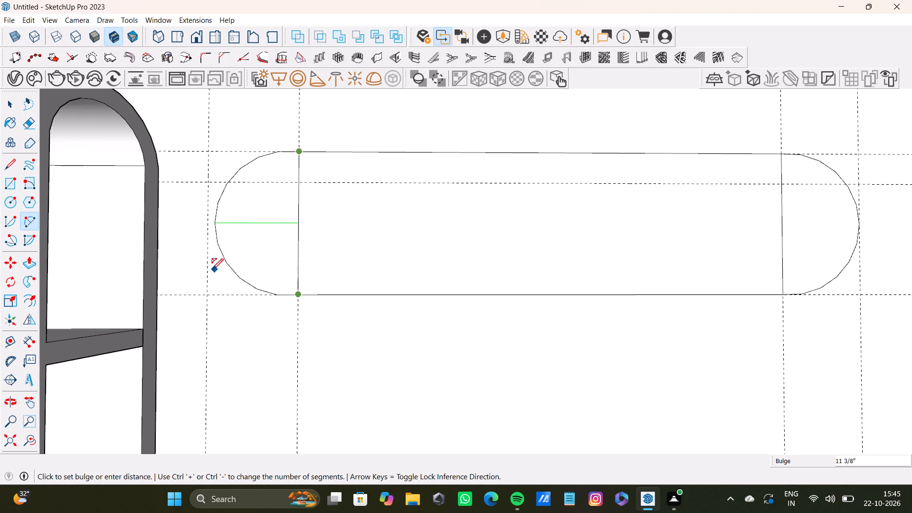
pyautogui.click(211, 269)
# Delete the two vertical edges separating the rectangle from its end arcs to leave one round-ended face.
pyautogui.press('space')
pyautogui.click(297, 264)
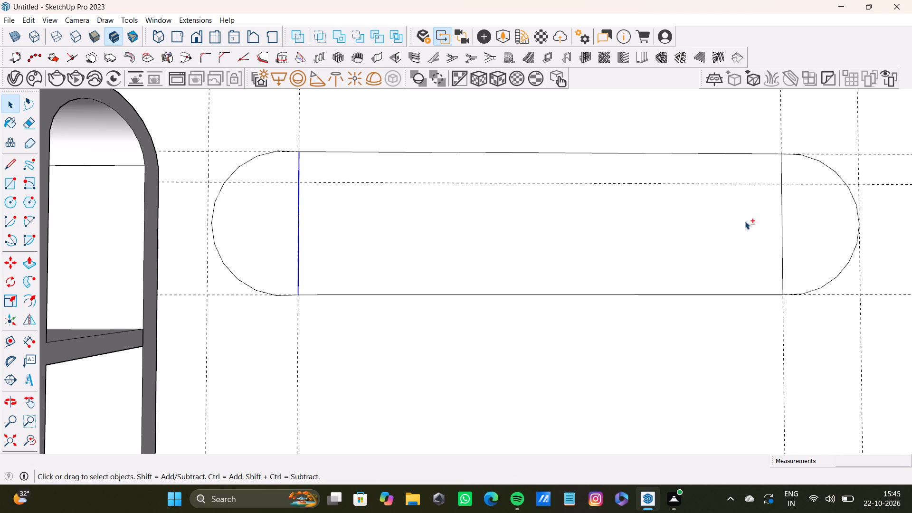
pyautogui.keyDown('shift'); pyautogui.click(781, 247); pyautogui.keyUp('shift')
pyautogui.hotkey('shift', 'Delete')
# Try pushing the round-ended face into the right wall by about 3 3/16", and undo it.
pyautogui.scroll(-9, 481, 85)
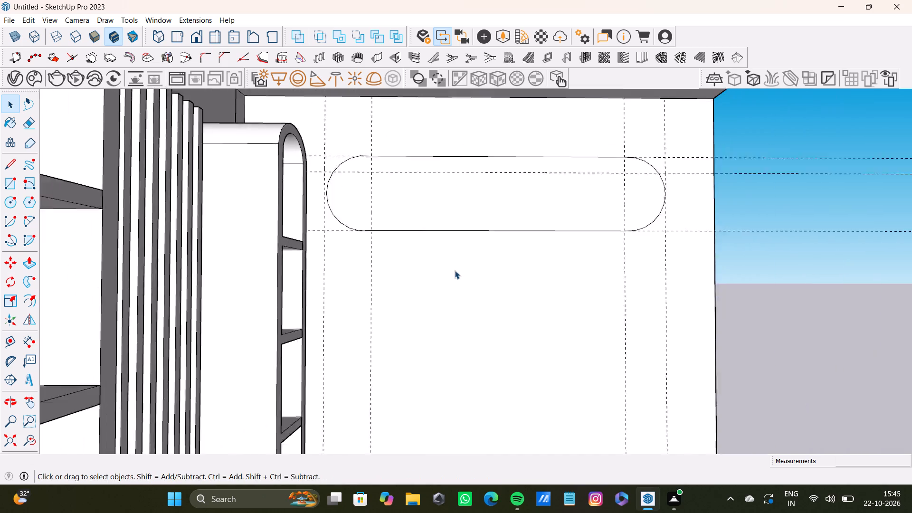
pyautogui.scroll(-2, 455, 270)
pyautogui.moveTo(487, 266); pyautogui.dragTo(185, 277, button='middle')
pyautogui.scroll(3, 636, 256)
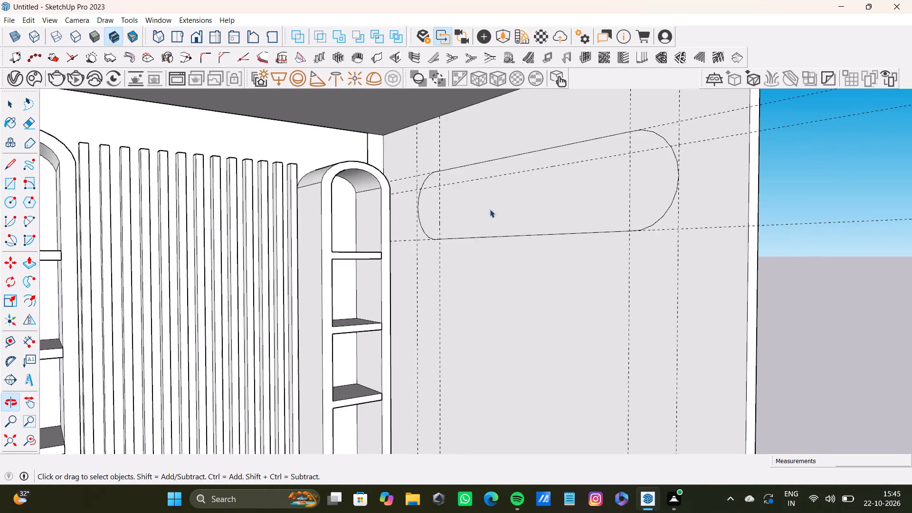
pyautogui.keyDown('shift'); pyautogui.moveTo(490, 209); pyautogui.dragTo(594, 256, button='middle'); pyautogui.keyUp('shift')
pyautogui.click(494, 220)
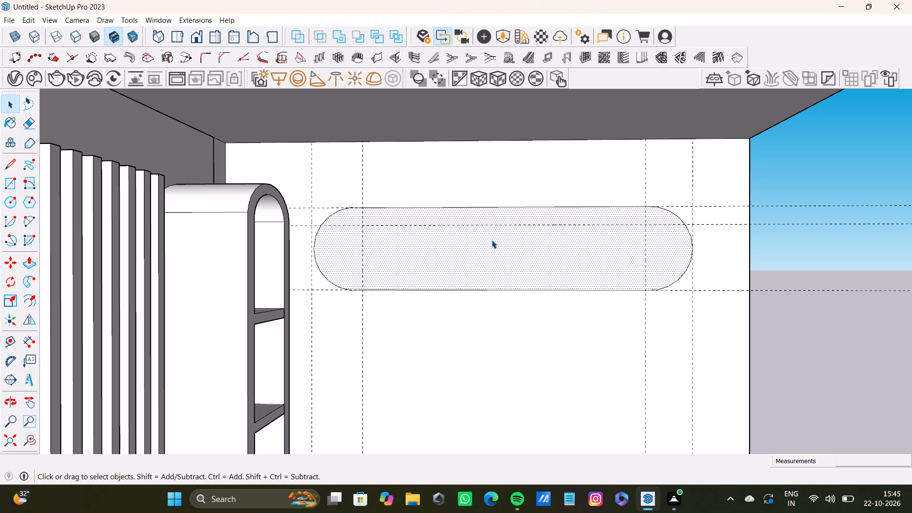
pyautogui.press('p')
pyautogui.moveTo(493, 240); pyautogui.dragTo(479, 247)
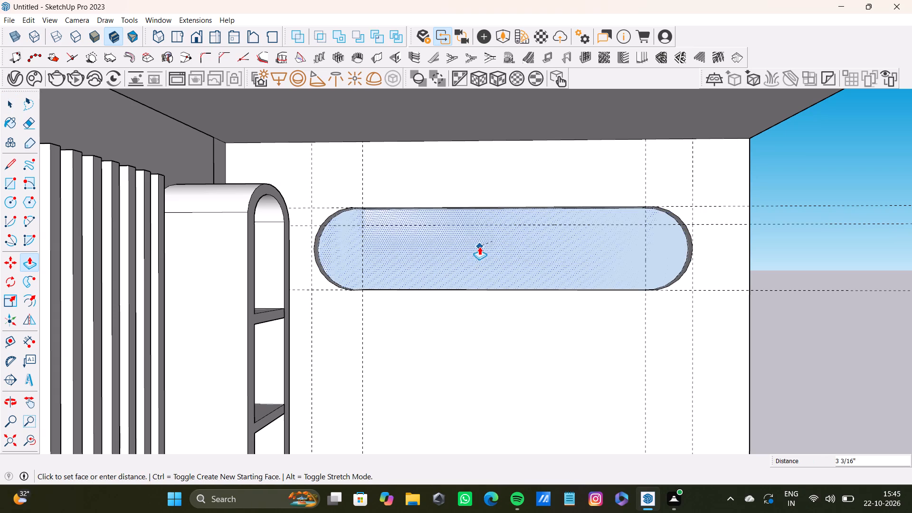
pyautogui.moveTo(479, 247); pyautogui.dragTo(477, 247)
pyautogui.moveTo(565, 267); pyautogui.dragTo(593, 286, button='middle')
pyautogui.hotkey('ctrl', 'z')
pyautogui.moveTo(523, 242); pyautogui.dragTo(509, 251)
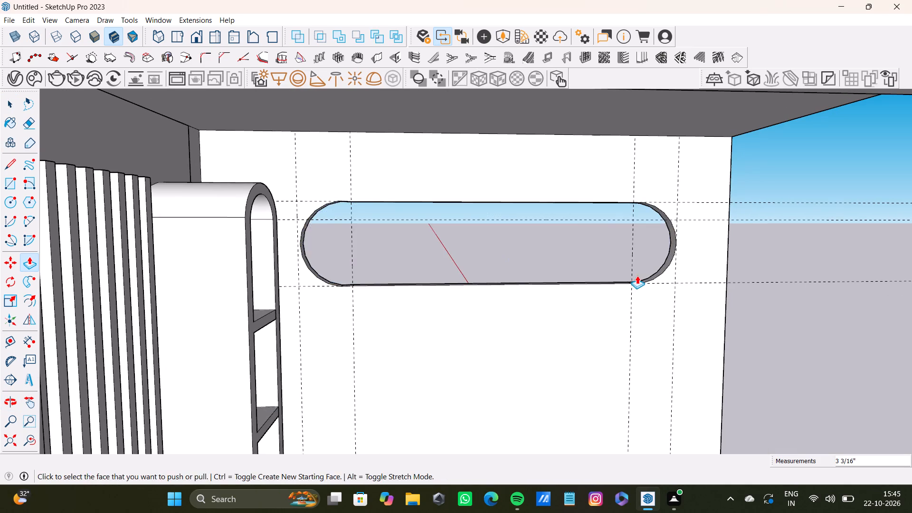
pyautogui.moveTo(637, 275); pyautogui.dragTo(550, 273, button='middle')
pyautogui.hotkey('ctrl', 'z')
# Pull the round-ended face out from the right wall into the room as a solid box.
pyautogui.moveTo(627, 256); pyautogui.dragTo(471, 265, button='middle')
pyautogui.moveTo(602, 263); pyautogui.dragTo(567, 270)
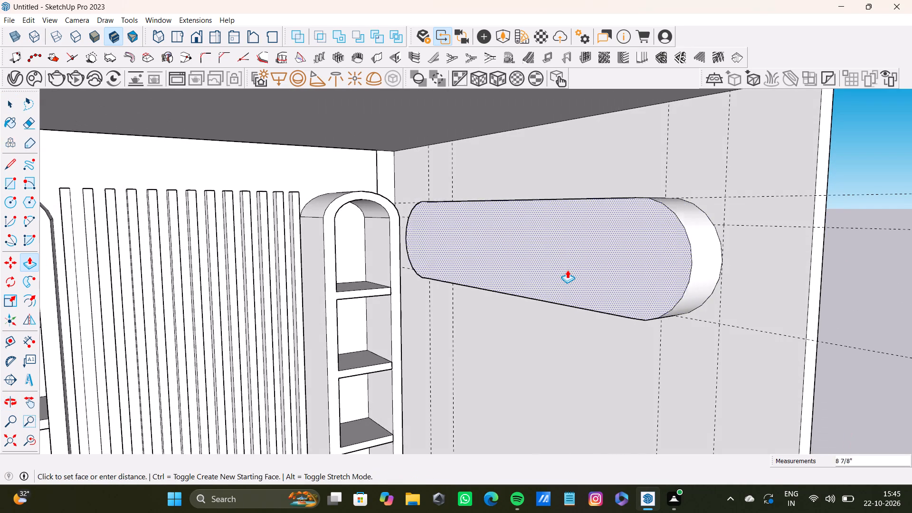
pyautogui.moveTo(567, 270); pyautogui.dragTo(574, 275)
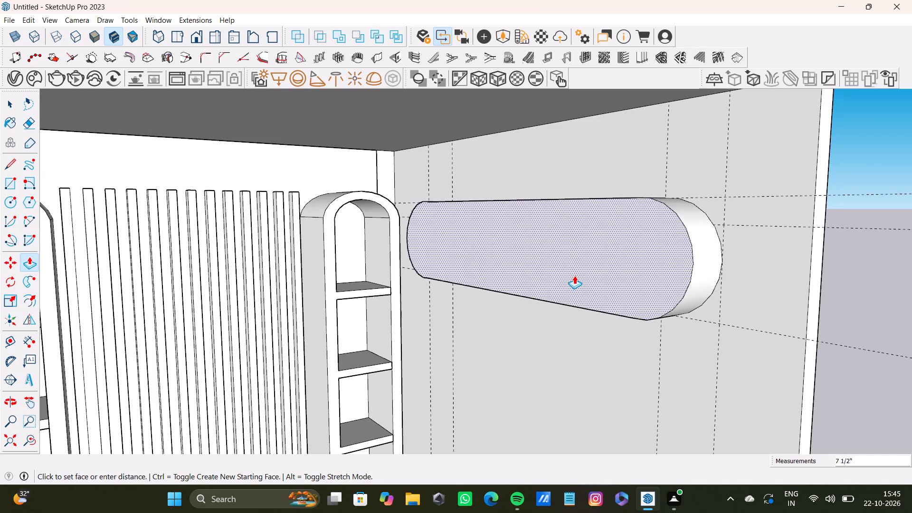
pyautogui.moveTo(574, 275); pyautogui.dragTo(564, 275)
pyautogui.moveTo(562, 276); pyautogui.dragTo(748, 236, button='middle')
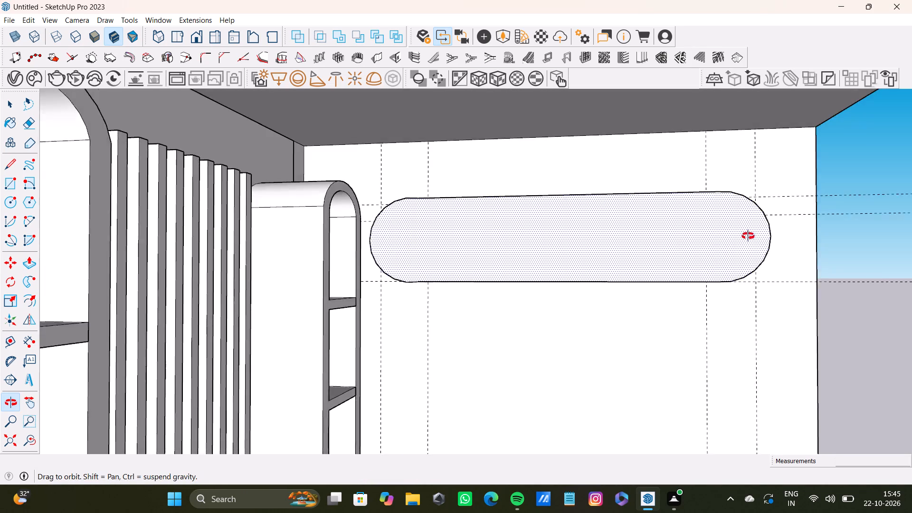
pyautogui.moveTo(748, 236); pyautogui.dragTo(695, 215, button='middle')
pyautogui.click(469, 217)
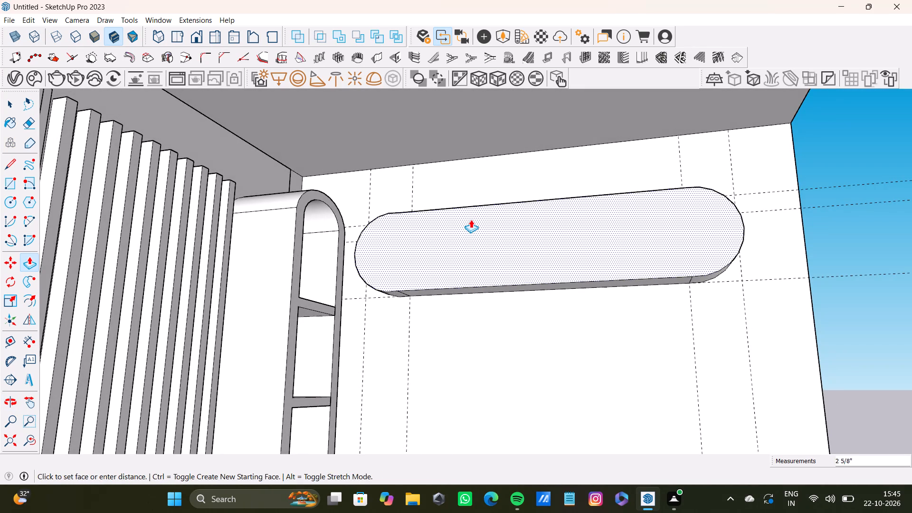
pyautogui.moveTo(476, 222); pyautogui.dragTo(562, 286, button='middle')
pyautogui.press('space')
# Select the protruding round-ended box's front face with its side surfaces, and scale it along the red axis to about 0.97.
pyautogui.tripleClick(513, 243)
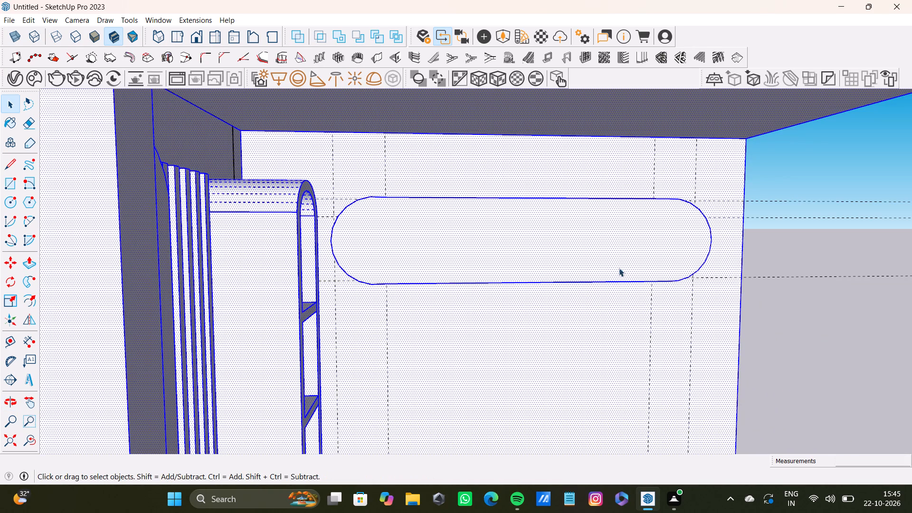
pyautogui.click(767, 247)
pyautogui.doubleClick(567, 240)
pyautogui.moveTo(648, 258); pyautogui.dragTo(385, 258, button='middle')
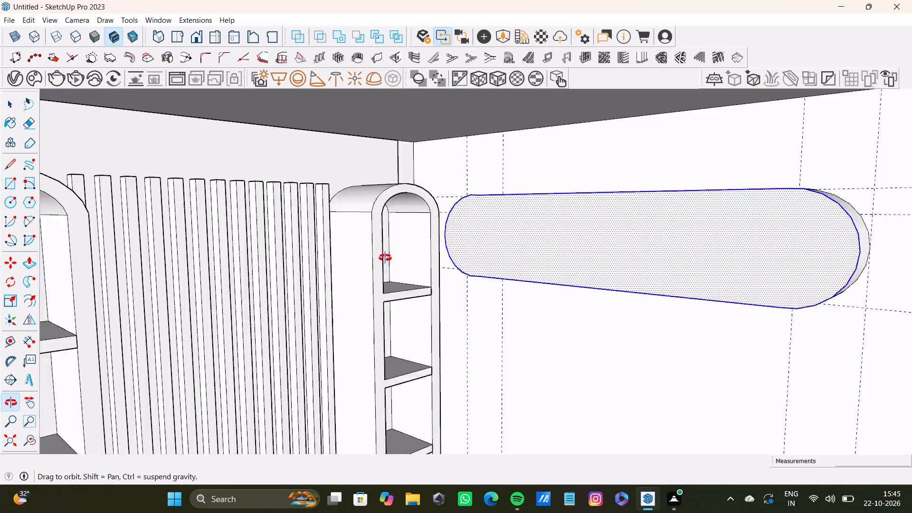
pyautogui.moveTo(385, 258); pyautogui.dragTo(278, 233, button='middle')
pyautogui.keyDown('shift'); pyautogui.doubleClick(679, 208); pyautogui.keyUp('shift')
pyautogui.moveTo(646, 280); pyautogui.dragTo(646, 249, button='middle')
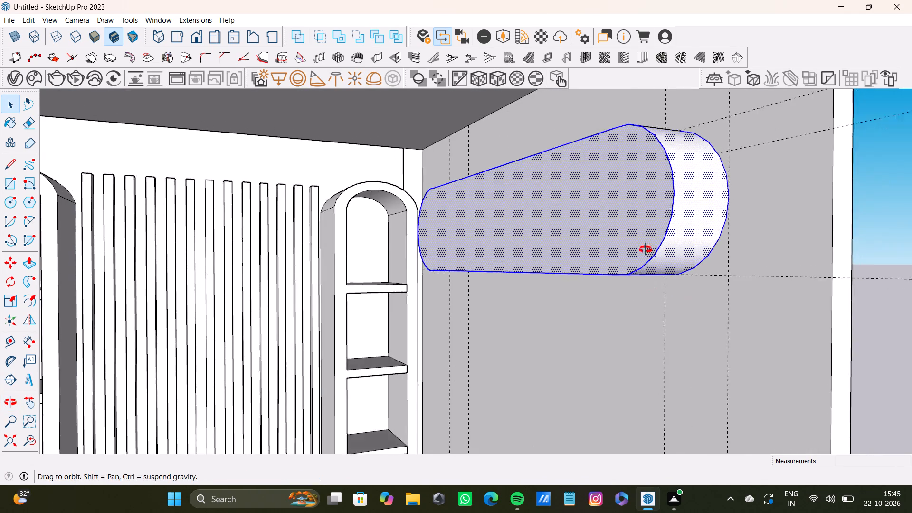
pyautogui.moveTo(646, 249); pyautogui.dragTo(657, 204, button='middle')
pyautogui.keyDown('shift'); pyautogui.doubleClick(614, 186); pyautogui.keyUp('shift')
pyautogui.keyDown('shift'); pyautogui.scroll(8, 465, 242); pyautogui.keyUp('shift')
pyautogui.keyDown('shift'); pyautogui.moveTo(433, 317); pyautogui.dragTo(462, 247, button='middle'); pyautogui.keyUp('shift')
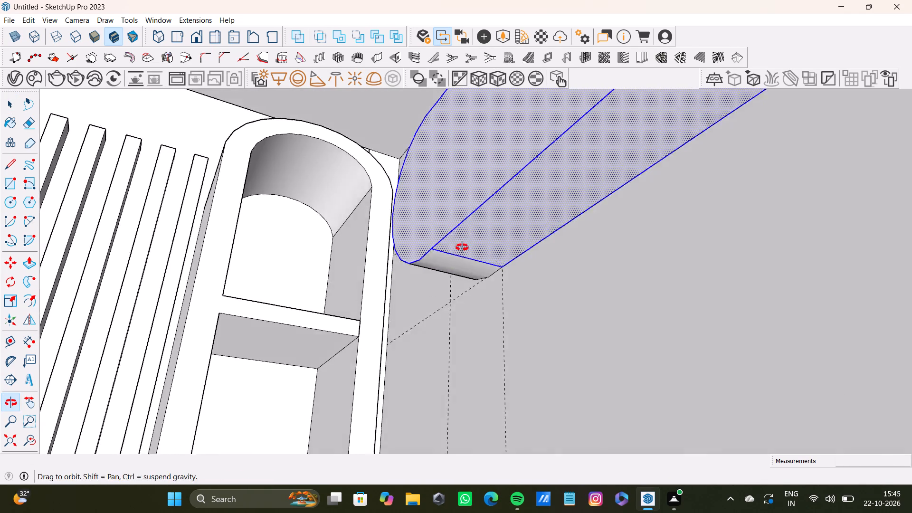
pyautogui.keyDown('shift'); pyautogui.moveTo(462, 247); pyautogui.dragTo(463, 245, button='middle'); pyautogui.keyUp('shift')
pyautogui.keyDown('shift'); pyautogui.scroll(5, 446, 263); pyautogui.keyUp('shift')
pyautogui.keyDown('shift'); pyautogui.click(465, 252); pyautogui.keyUp('shift')
pyautogui.keyDown('shift'); pyautogui.scroll(-16, 460, 257); pyautogui.keyUp('shift')
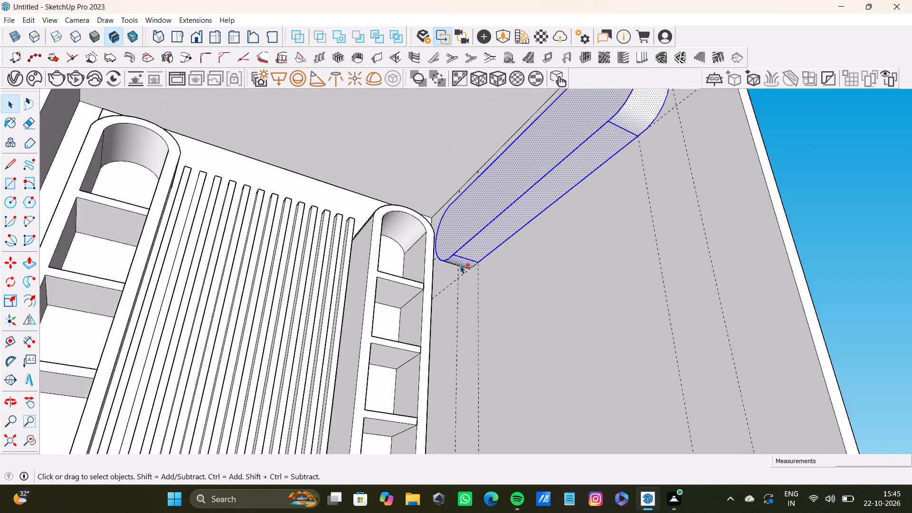
pyautogui.keyDown('shift'); pyautogui.scroll(-8, 460, 265); pyautogui.keyUp('shift')
pyautogui.moveTo(469, 260); pyautogui.dragTo(456, 376, button='middle')
pyautogui.moveTo(515, 205); pyautogui.dragTo(481, 339, button='middle')
pyautogui.moveTo(513, 210); pyautogui.dragTo(494, 234, button='middle')
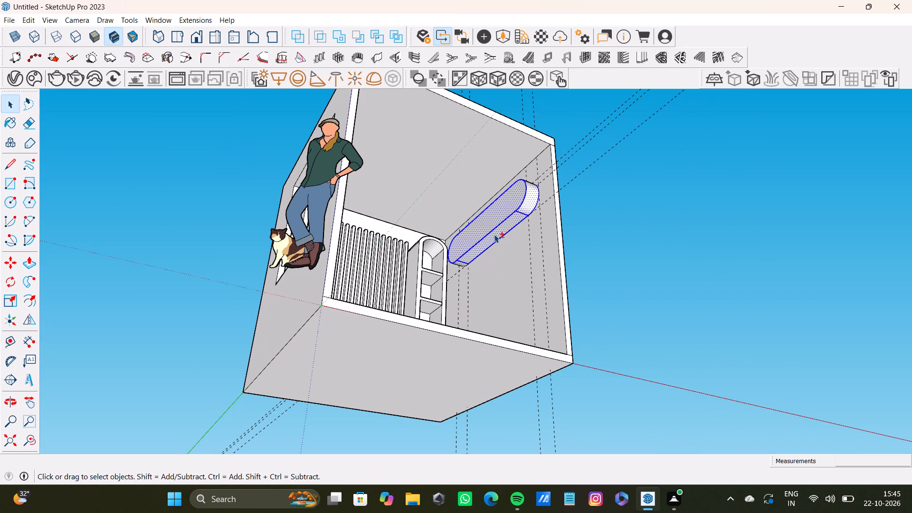
pyautogui.moveTo(494, 234); pyautogui.dragTo(464, 309, button='middle')
pyautogui.moveTo(487, 179); pyautogui.dragTo(482, 279, button='middle')
pyautogui.scroll(-1, 479, 282)
pyautogui.scroll(3, 520, 215)
pyautogui.moveTo(520, 202); pyautogui.dragTo(445, 366, button='middle')
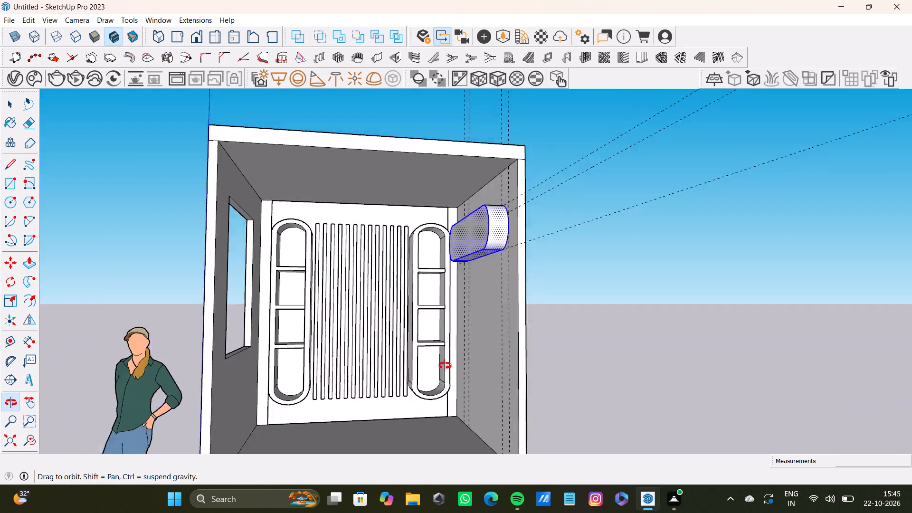
pyautogui.moveTo(445, 366); pyautogui.dragTo(454, 371, button='middle')
pyautogui.scroll(8, 492, 261)
pyautogui.keyDown('shift'); pyautogui.scroll(3, 507, 225); pyautogui.keyUp('shift')
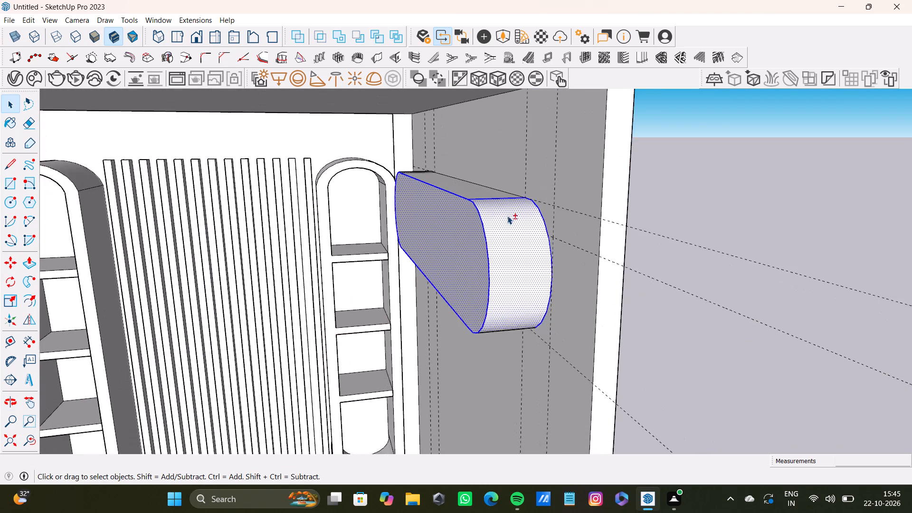
pyautogui.keyDown('shift'); pyautogui.scroll(3, 507, 216); pyautogui.keyUp('shift')
pyautogui.keyDown('shift'); pyautogui.doubleClick(484, 190); pyautogui.keyUp('shift')
pyautogui.scroll(13, 385, 155)
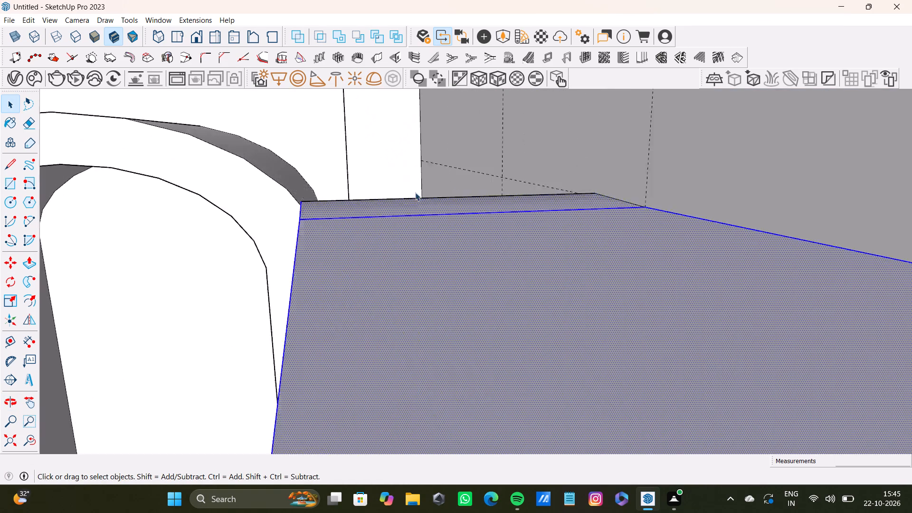
pyautogui.moveTo(415, 192); pyautogui.dragTo(620, 229, button='middle')
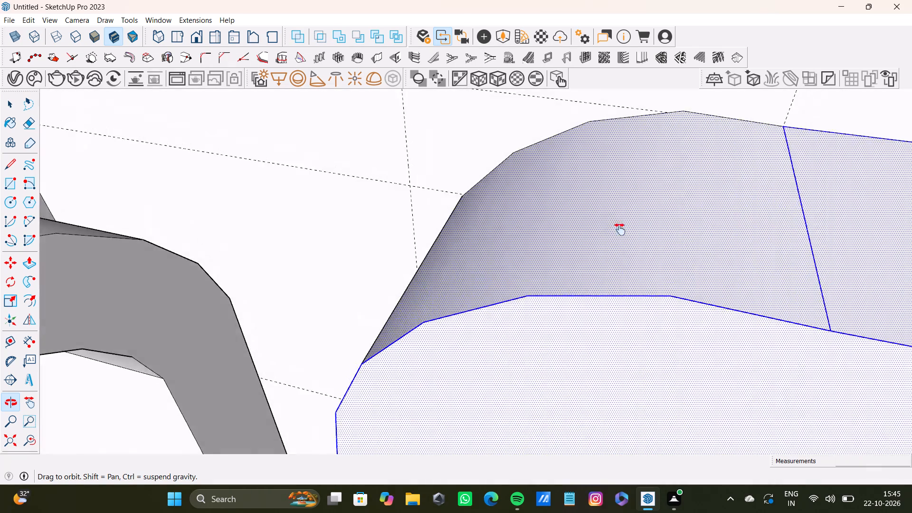
pyautogui.moveTo(620, 229); pyautogui.dragTo(535, 255, button='middle')
pyautogui.keyDown('shift'); pyautogui.click(596, 131); pyautogui.keyUp('shift')
pyautogui.keyDown('shift'); pyautogui.click(593, 134); pyautogui.keyUp('shift')
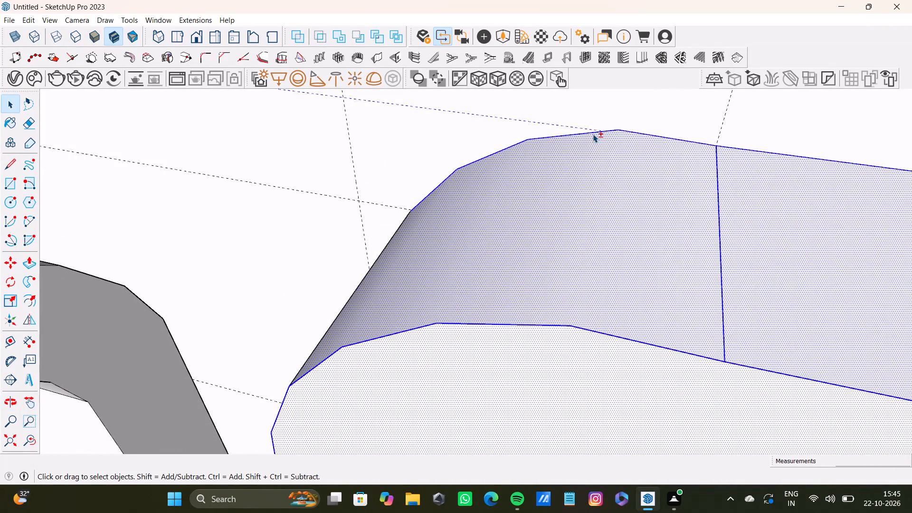
pyautogui.keyDown('shift'); pyautogui.scroll(-13, 592, 198); pyautogui.keyUp('shift')
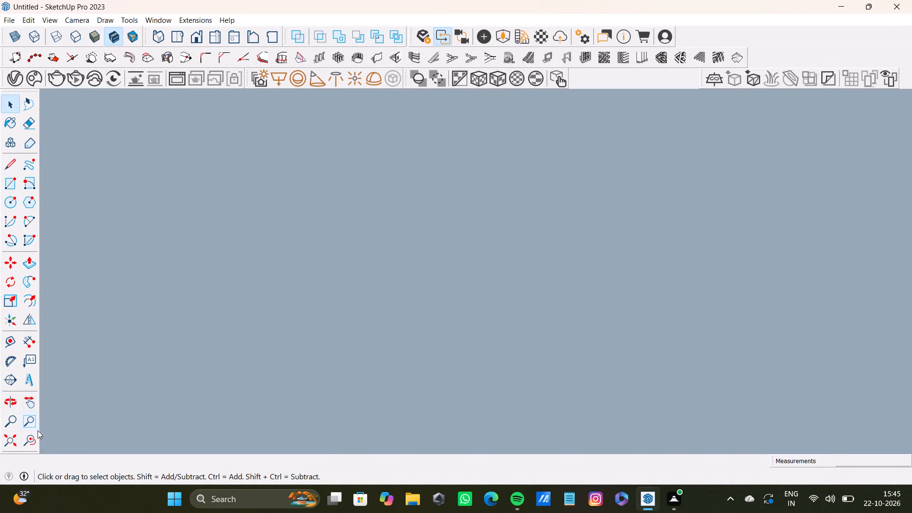
pyautogui.keyDown('shift'); pyautogui.click(28, 441); pyautogui.keyUp('shift')
pyautogui.keyDown('shift'); pyautogui.click(6, 441); pyautogui.keyUp('shift')
pyautogui.keyDown('shift'); pyautogui.moveTo(548, 326); pyautogui.dragTo(266, 189, button='middle'); pyautogui.keyUp('shift')
pyautogui.scroll(4, 351, 182)
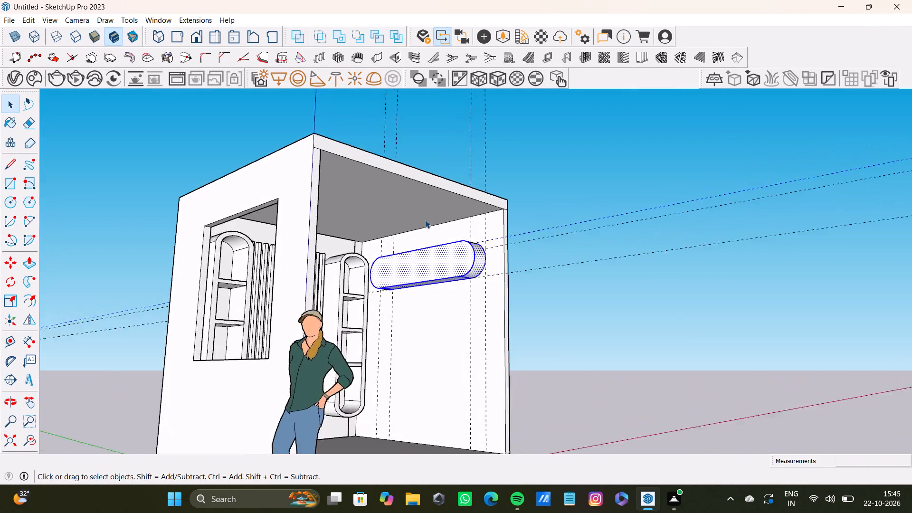
pyautogui.scroll(7, 425, 220)
pyautogui.press('s')
pyautogui.moveTo(463, 278); pyautogui.dragTo(452, 325, button='middle')
pyautogui.moveTo(440, 288); pyautogui.dragTo(436, 272)
pyautogui.click(420, 326)
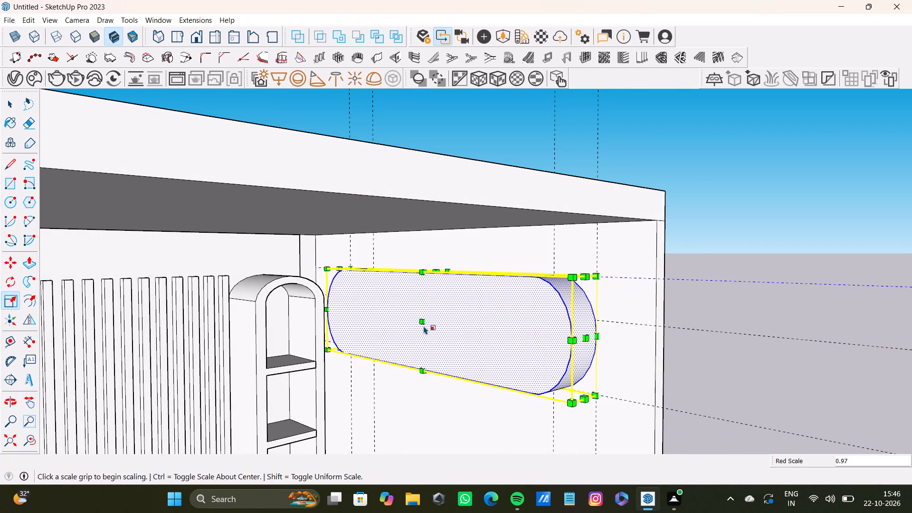
pyautogui.scroll(-3, 424, 326)
pyautogui.moveTo(424, 328); pyautogui.dragTo(491, 314, button='middle')
pyautogui.press('space')
# Offset the round-ended box's front outline inward by about 3 1/4".
pyautogui.press('f')
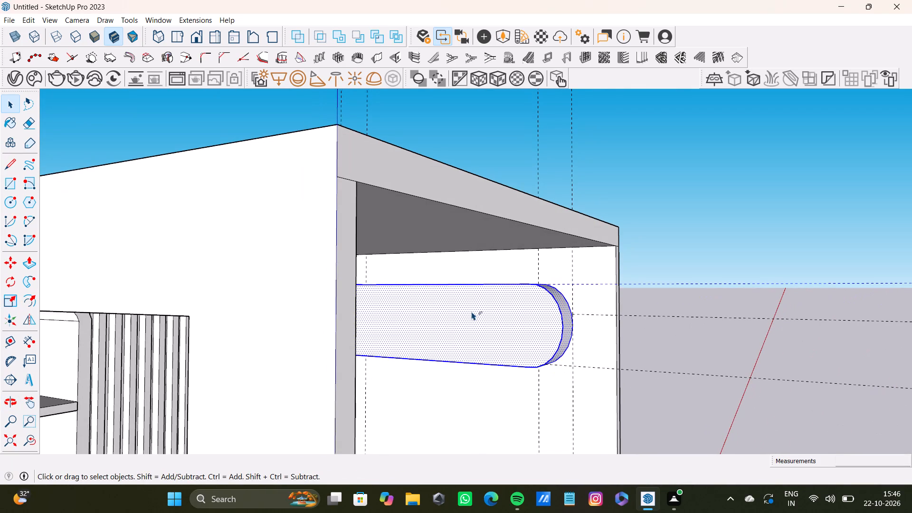
pyautogui.moveTo(473, 316); pyautogui.dragTo(474, 294)
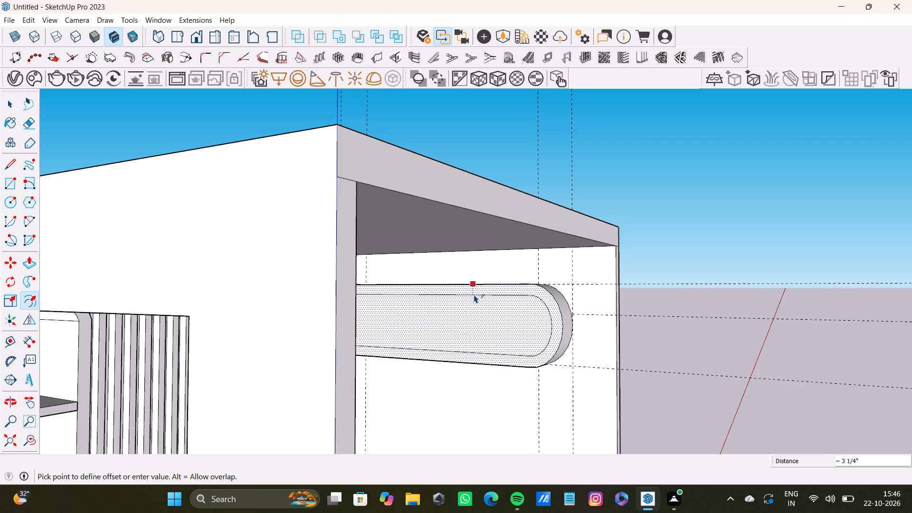
pyautogui.moveTo(474, 294); pyautogui.dragTo(474, 294)
pyautogui.press('space')
# Push the inner offset face back toward the right wall to hollow the box, leaving a rim around it.
pyautogui.moveTo(582, 347); pyautogui.dragTo(508, 325, button='middle')
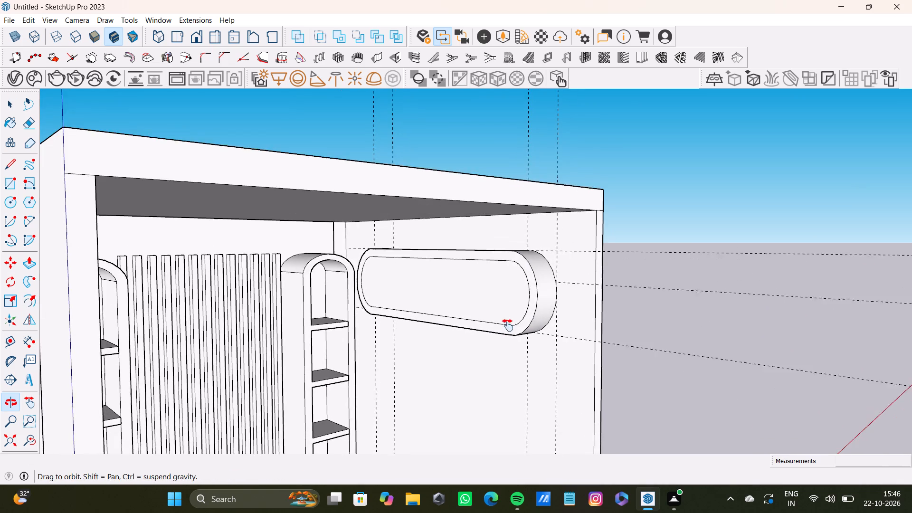
pyautogui.moveTo(508, 325); pyautogui.dragTo(508, 322, button='middle')
pyautogui.click(504, 304)
pyautogui.press('p')
pyautogui.moveTo(509, 304); pyautogui.dragTo(520, 298)
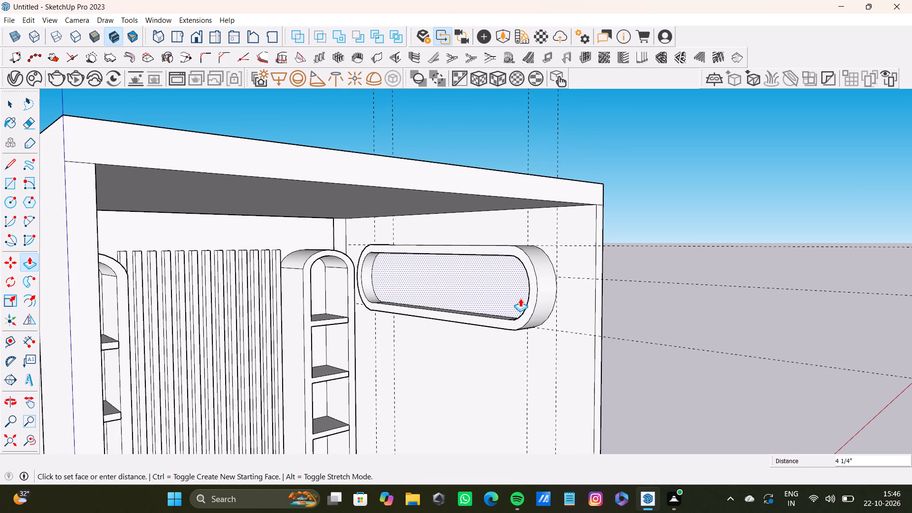
pyautogui.moveTo(520, 298); pyautogui.dragTo(524, 296)
pyautogui.press('space')
pyautogui.scroll(-3, 504, 308)
pyautogui.moveTo(517, 306); pyautogui.dragTo(551, 315, button='middle')
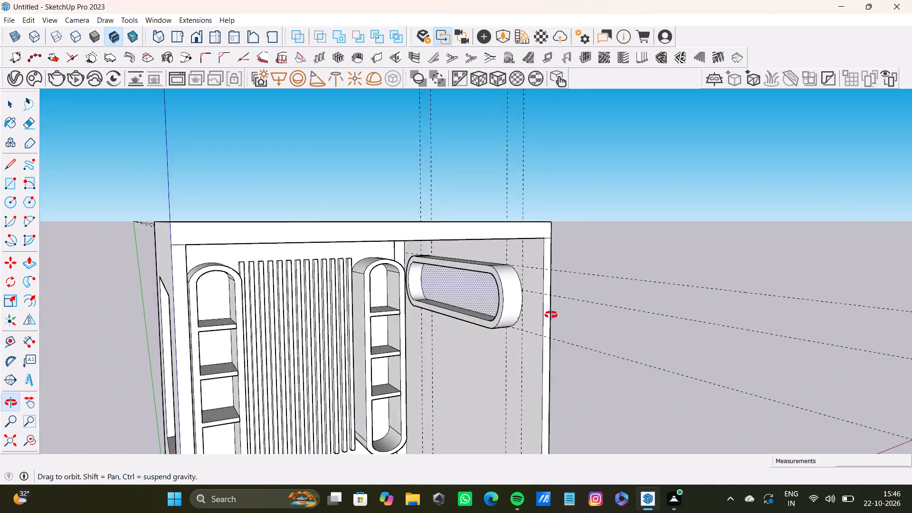
# Examine the hollow round-ended shelf on the right wall and the back-wall niches and strips from several angles.
pyautogui.moveTo(551, 315); pyautogui.dragTo(641, 212, button='middle')
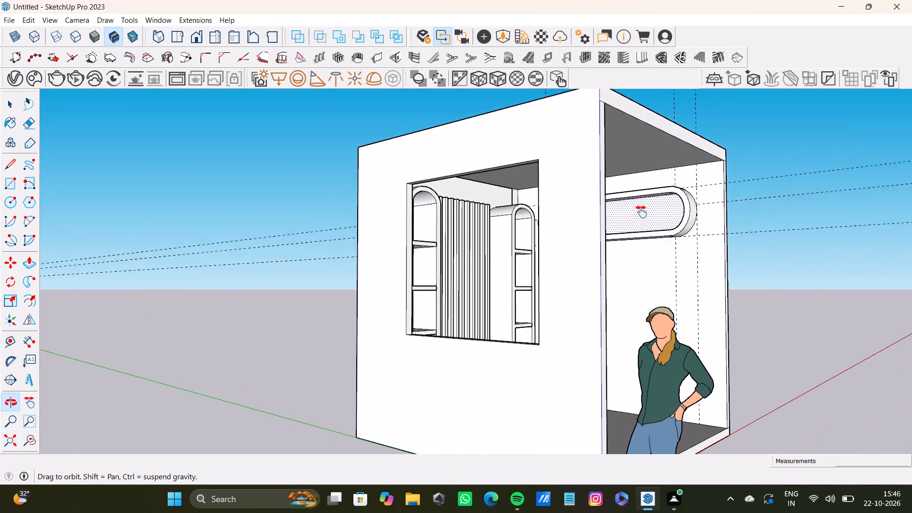
pyautogui.moveTo(641, 212); pyautogui.dragTo(571, 228, button='middle')
pyautogui.scroll(7, 569, 226)
pyautogui.keyDown('shift'); pyautogui.moveTo(565, 228); pyautogui.dragTo(484, 129, button='middle'); pyautogui.keyUp('shift')
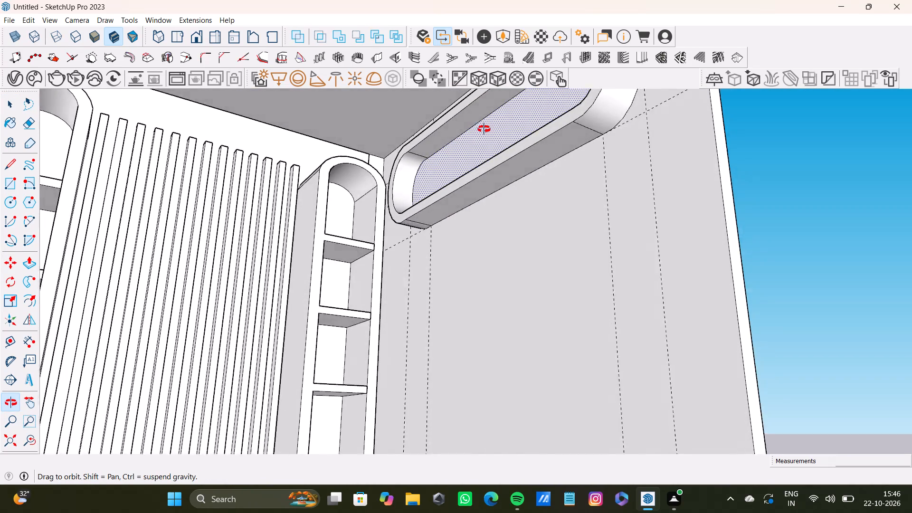
pyautogui.keyDown('shift'); pyautogui.moveTo(484, 129); pyautogui.dragTo(366, 199, button='middle'); pyautogui.keyUp('shift')
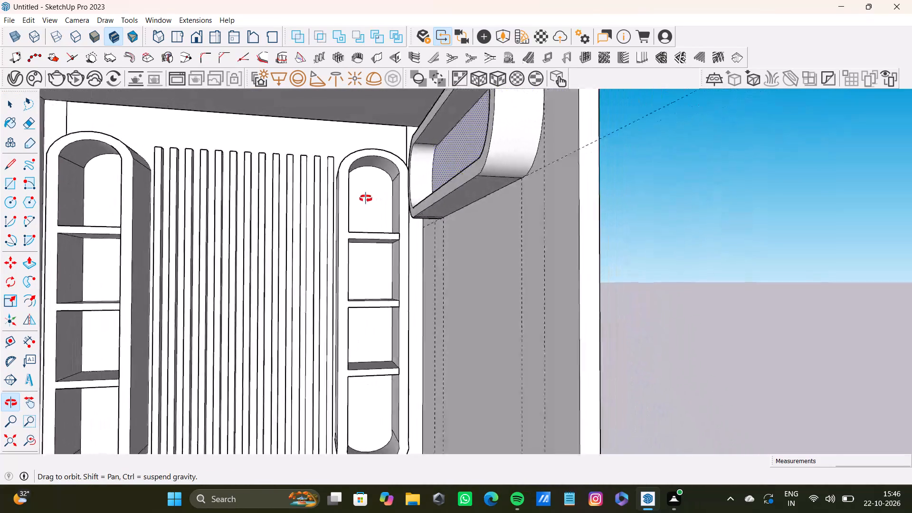
pyautogui.keyDown('shift'); pyautogui.moveTo(366, 199); pyautogui.dragTo(510, 262, button='middle'); pyautogui.keyUp('shift')
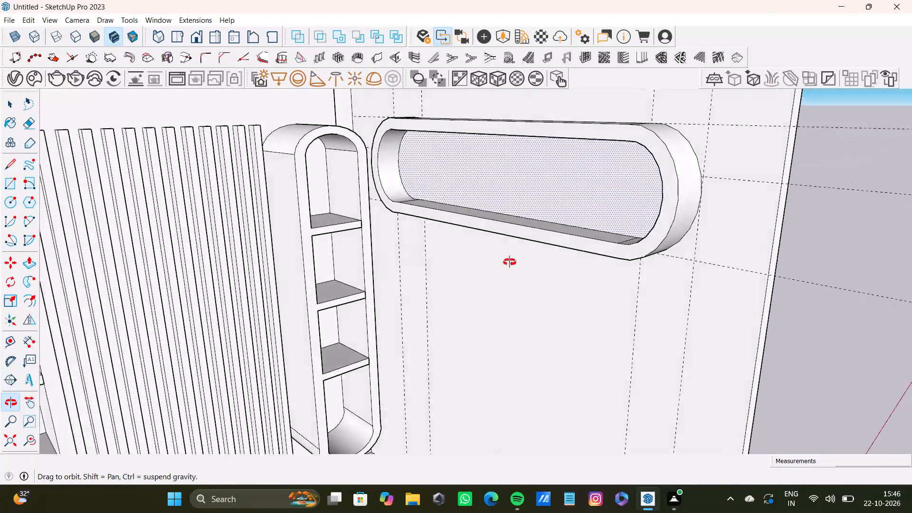
pyautogui.keyDown('shift'); pyautogui.moveTo(510, 262); pyautogui.dragTo(620, 243, button='middle'); pyautogui.keyUp('shift')
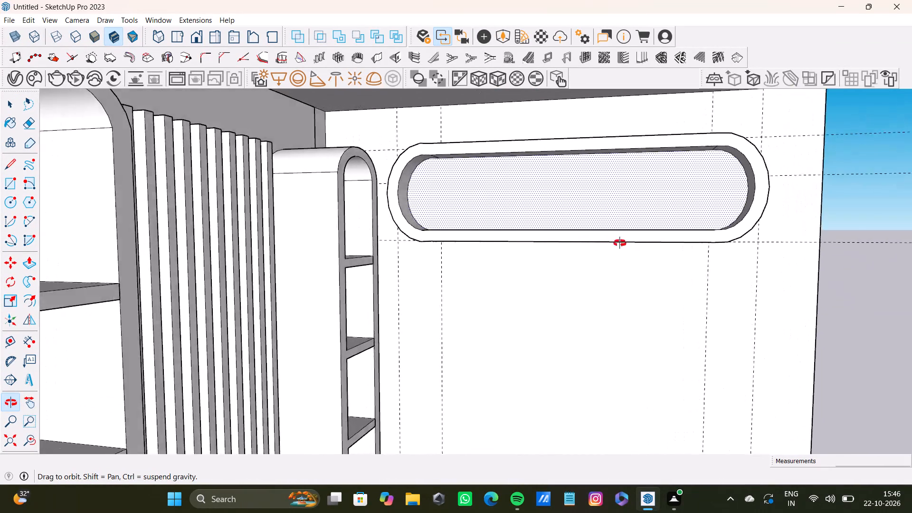
pyautogui.keyDown('shift'); pyautogui.moveTo(620, 243); pyautogui.dragTo(550, 265, button='middle'); pyautogui.keyUp('shift')
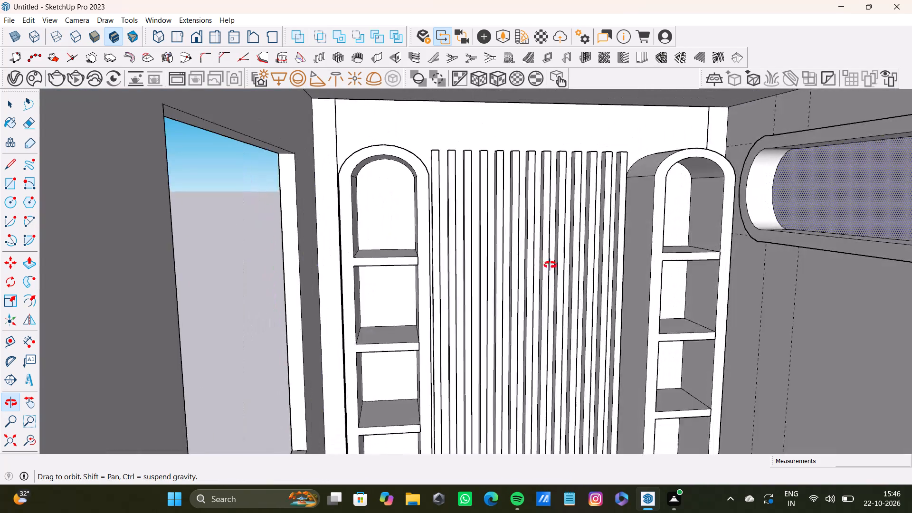
pyautogui.keyDown('shift'); pyautogui.moveTo(550, 265); pyautogui.dragTo(481, 178, button='middle'); pyautogui.keyUp('shift')
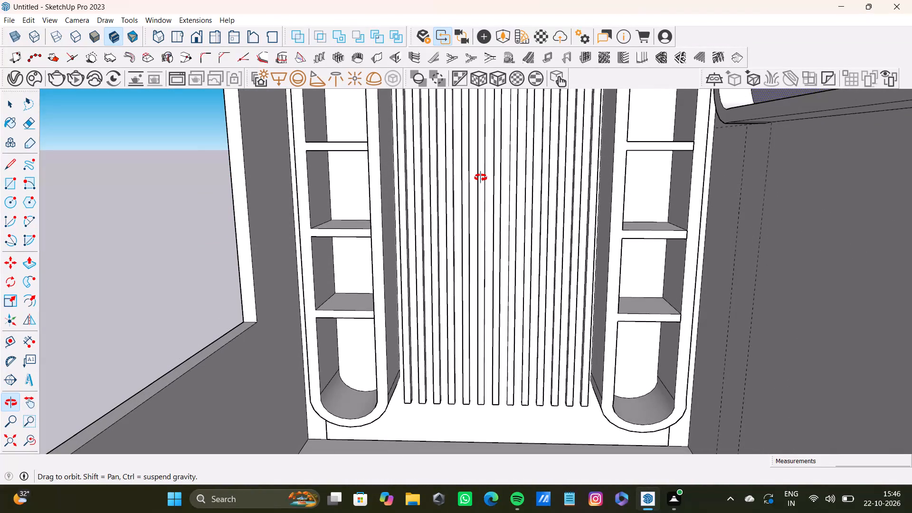
pyautogui.keyDown('shift'); pyautogui.moveTo(481, 178); pyautogui.dragTo(479, 179, button='middle'); pyautogui.keyUp('shift')
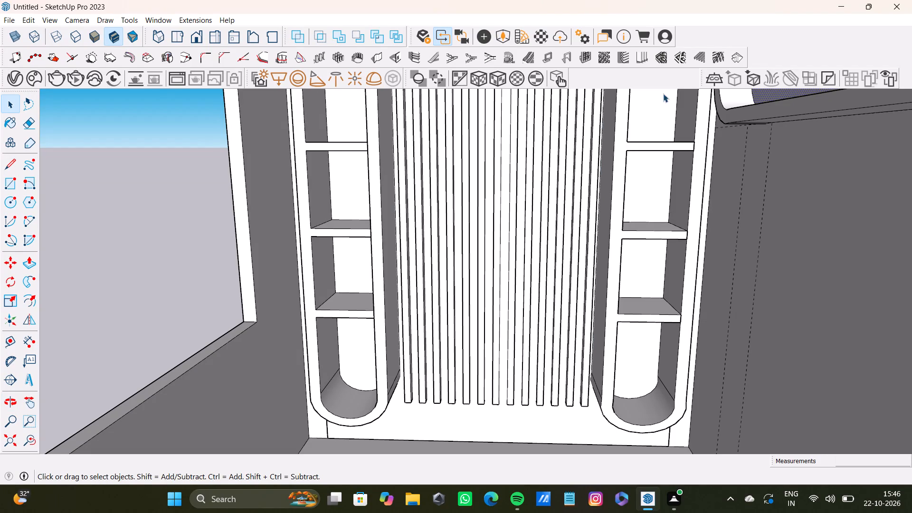
# Run an interactive V-Ray render of the room from the front, and dismiss the frame buffer after viewing it.
pyautogui.scroll(-9, 669, 92)
pyautogui.keyDown('shift'); pyautogui.moveTo(640, 107); pyautogui.dragTo(570, 173, button='middle'); pyautogui.keyUp('shift')
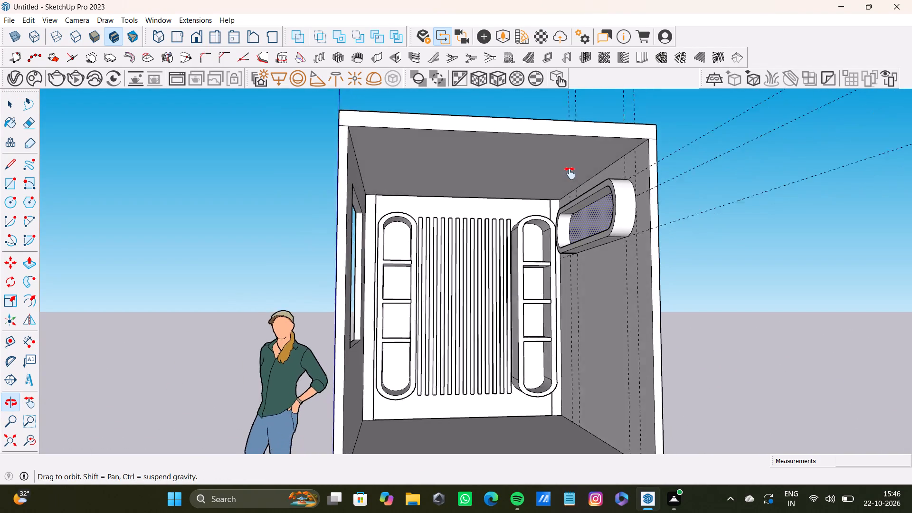
pyautogui.keyDown('shift'); pyautogui.moveTo(570, 173); pyautogui.dragTo(516, 142, button='middle'); pyautogui.keyUp('shift')
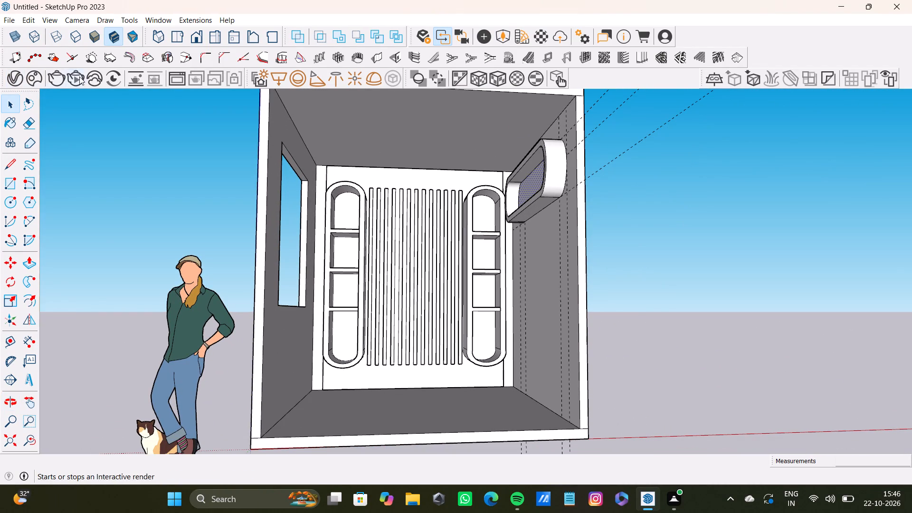
pyautogui.click(81, 76)
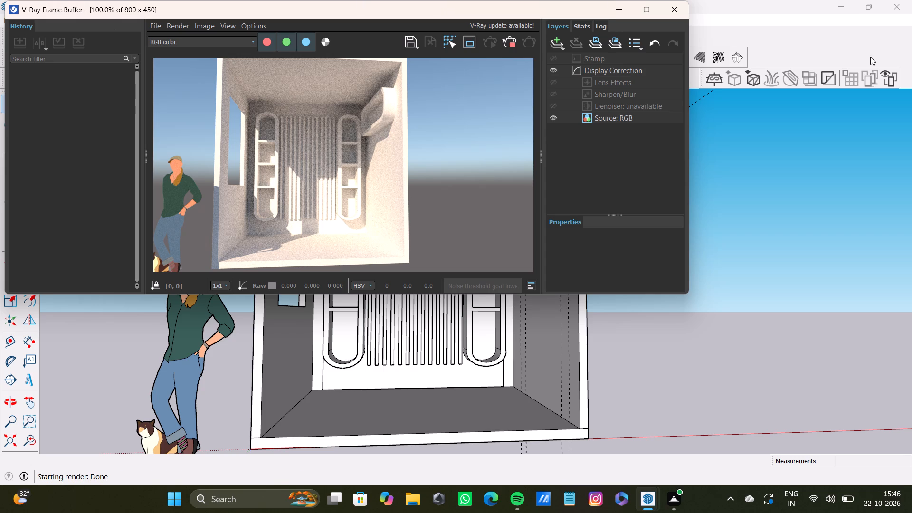
pyautogui.click(687, 6)
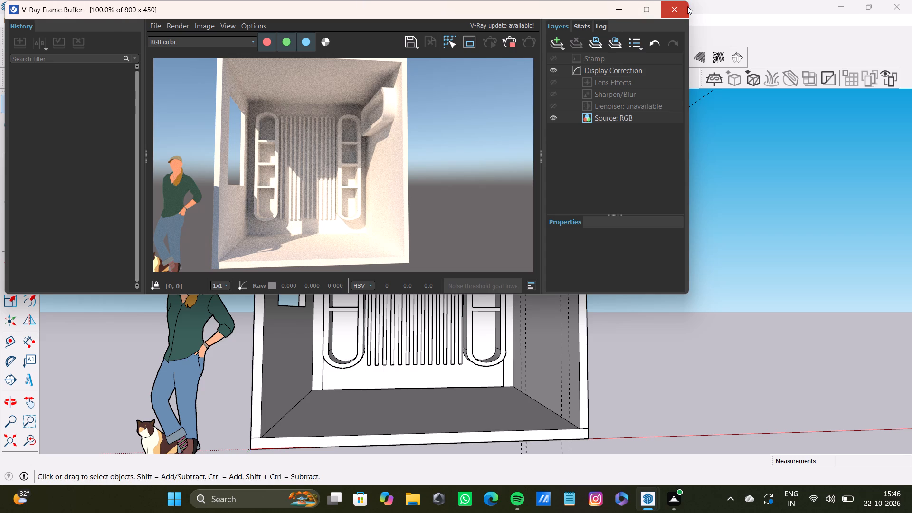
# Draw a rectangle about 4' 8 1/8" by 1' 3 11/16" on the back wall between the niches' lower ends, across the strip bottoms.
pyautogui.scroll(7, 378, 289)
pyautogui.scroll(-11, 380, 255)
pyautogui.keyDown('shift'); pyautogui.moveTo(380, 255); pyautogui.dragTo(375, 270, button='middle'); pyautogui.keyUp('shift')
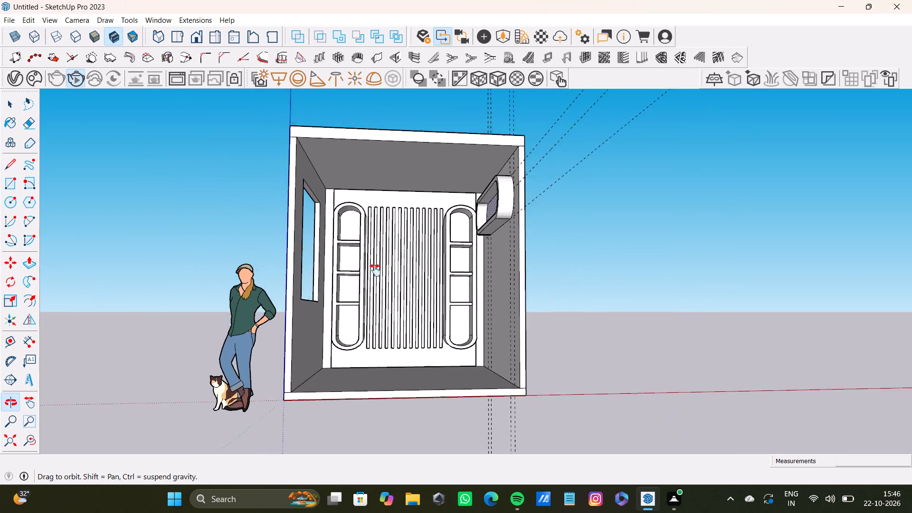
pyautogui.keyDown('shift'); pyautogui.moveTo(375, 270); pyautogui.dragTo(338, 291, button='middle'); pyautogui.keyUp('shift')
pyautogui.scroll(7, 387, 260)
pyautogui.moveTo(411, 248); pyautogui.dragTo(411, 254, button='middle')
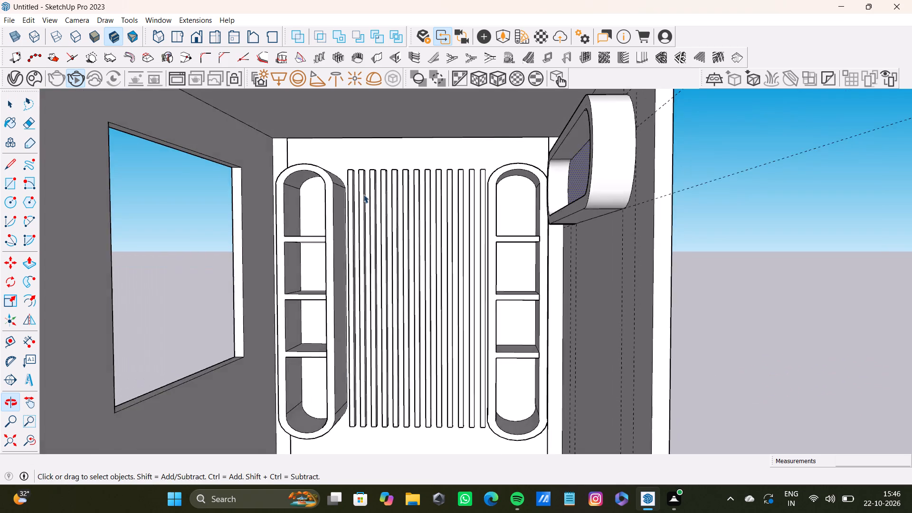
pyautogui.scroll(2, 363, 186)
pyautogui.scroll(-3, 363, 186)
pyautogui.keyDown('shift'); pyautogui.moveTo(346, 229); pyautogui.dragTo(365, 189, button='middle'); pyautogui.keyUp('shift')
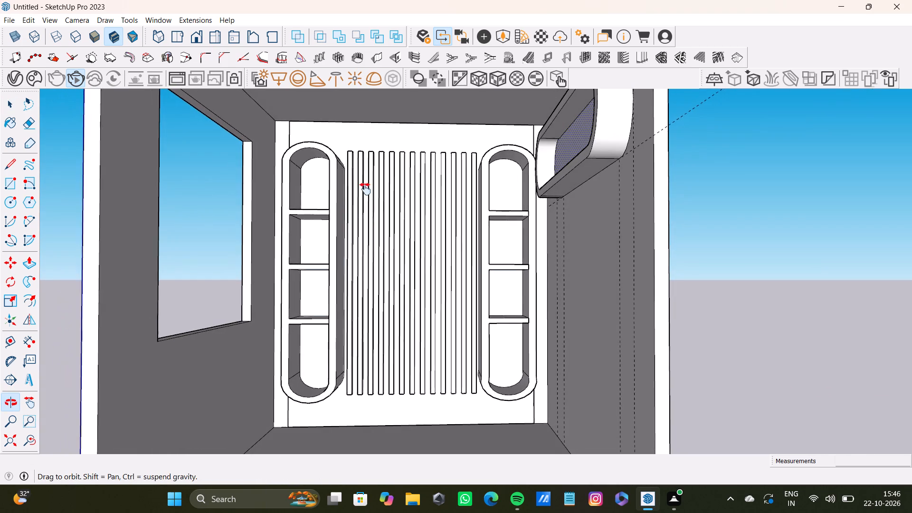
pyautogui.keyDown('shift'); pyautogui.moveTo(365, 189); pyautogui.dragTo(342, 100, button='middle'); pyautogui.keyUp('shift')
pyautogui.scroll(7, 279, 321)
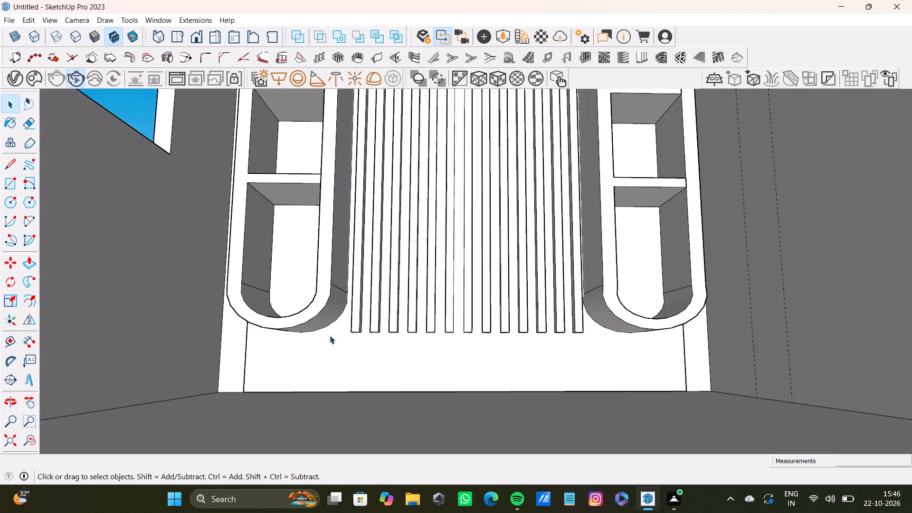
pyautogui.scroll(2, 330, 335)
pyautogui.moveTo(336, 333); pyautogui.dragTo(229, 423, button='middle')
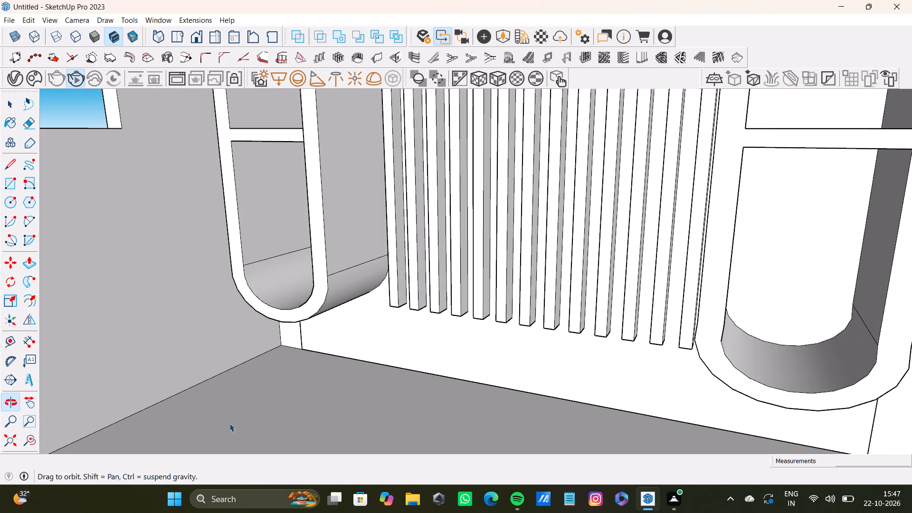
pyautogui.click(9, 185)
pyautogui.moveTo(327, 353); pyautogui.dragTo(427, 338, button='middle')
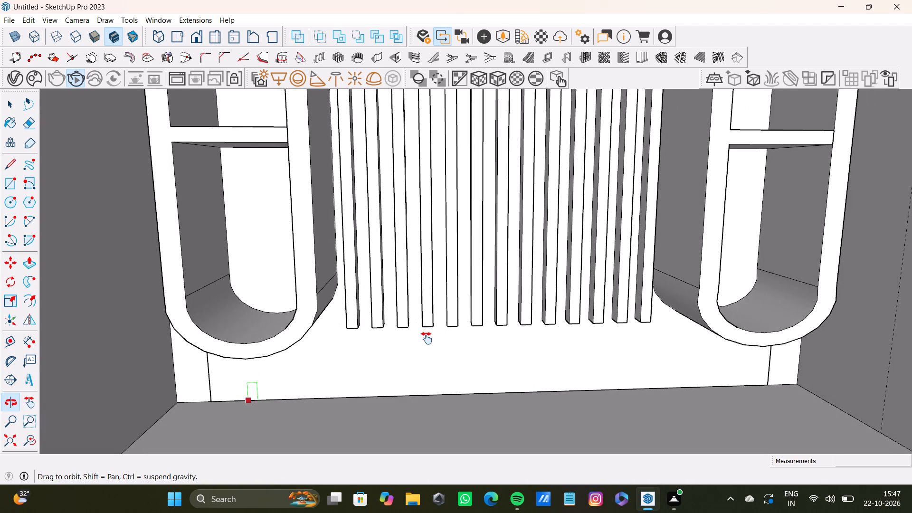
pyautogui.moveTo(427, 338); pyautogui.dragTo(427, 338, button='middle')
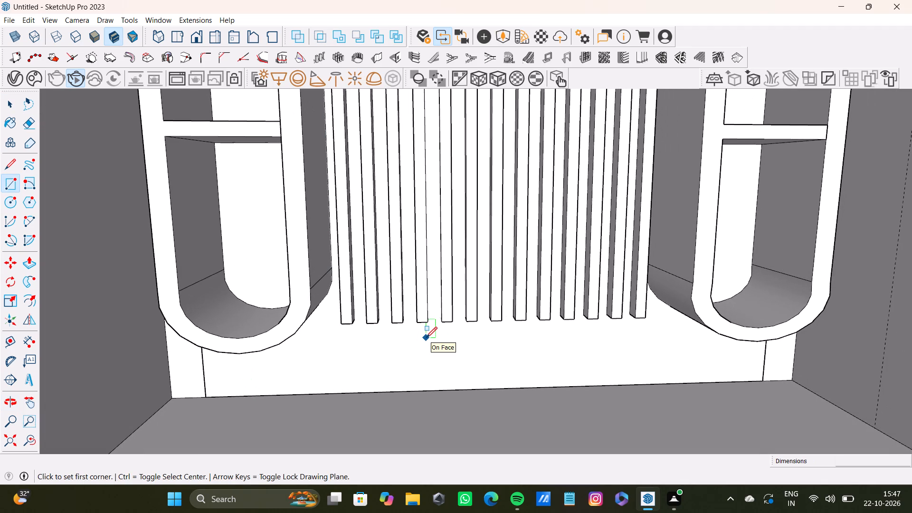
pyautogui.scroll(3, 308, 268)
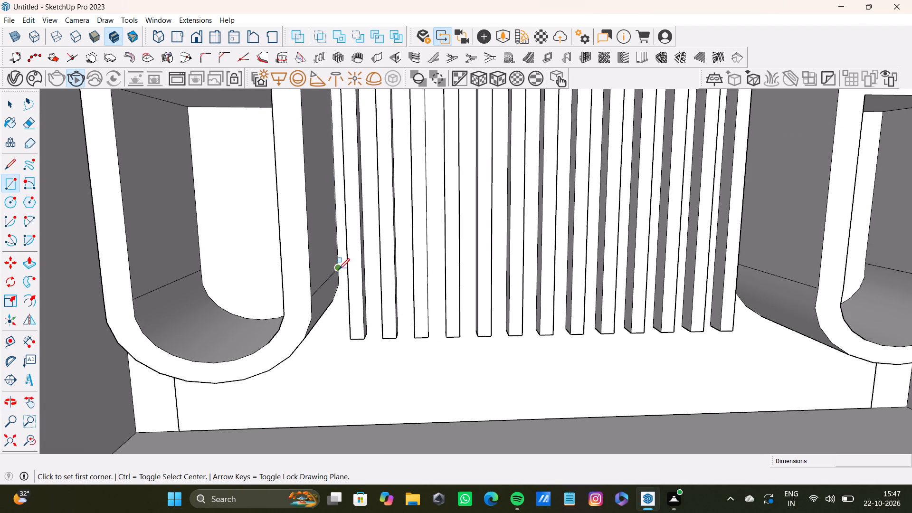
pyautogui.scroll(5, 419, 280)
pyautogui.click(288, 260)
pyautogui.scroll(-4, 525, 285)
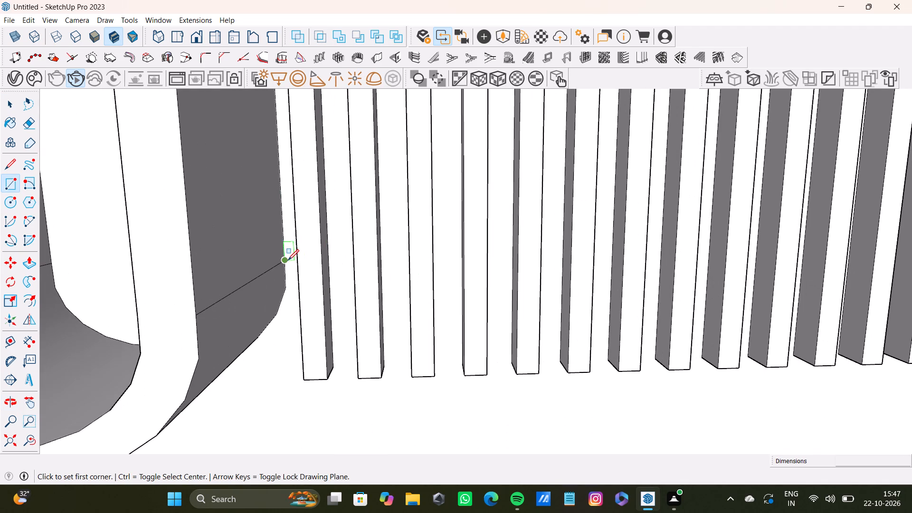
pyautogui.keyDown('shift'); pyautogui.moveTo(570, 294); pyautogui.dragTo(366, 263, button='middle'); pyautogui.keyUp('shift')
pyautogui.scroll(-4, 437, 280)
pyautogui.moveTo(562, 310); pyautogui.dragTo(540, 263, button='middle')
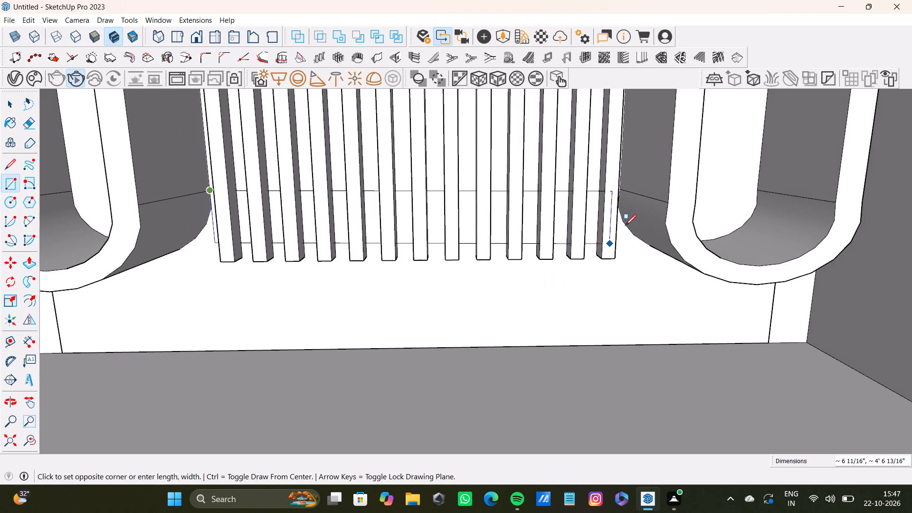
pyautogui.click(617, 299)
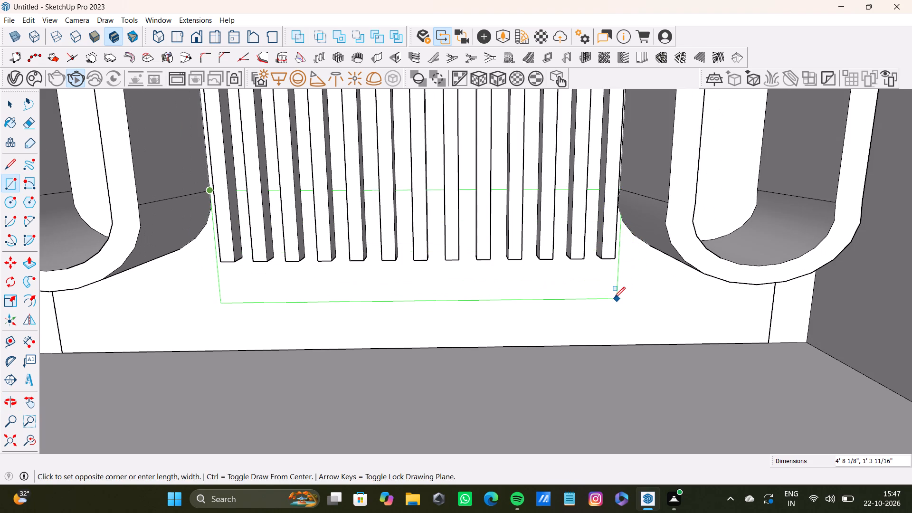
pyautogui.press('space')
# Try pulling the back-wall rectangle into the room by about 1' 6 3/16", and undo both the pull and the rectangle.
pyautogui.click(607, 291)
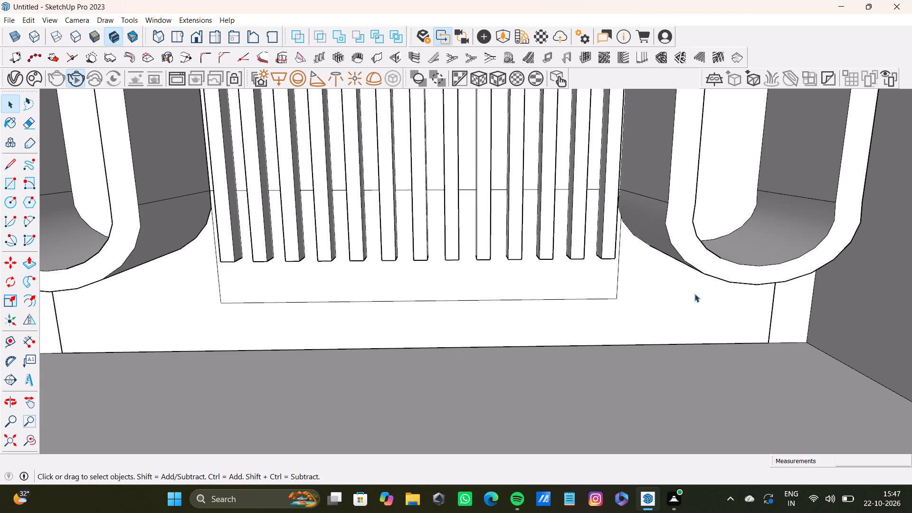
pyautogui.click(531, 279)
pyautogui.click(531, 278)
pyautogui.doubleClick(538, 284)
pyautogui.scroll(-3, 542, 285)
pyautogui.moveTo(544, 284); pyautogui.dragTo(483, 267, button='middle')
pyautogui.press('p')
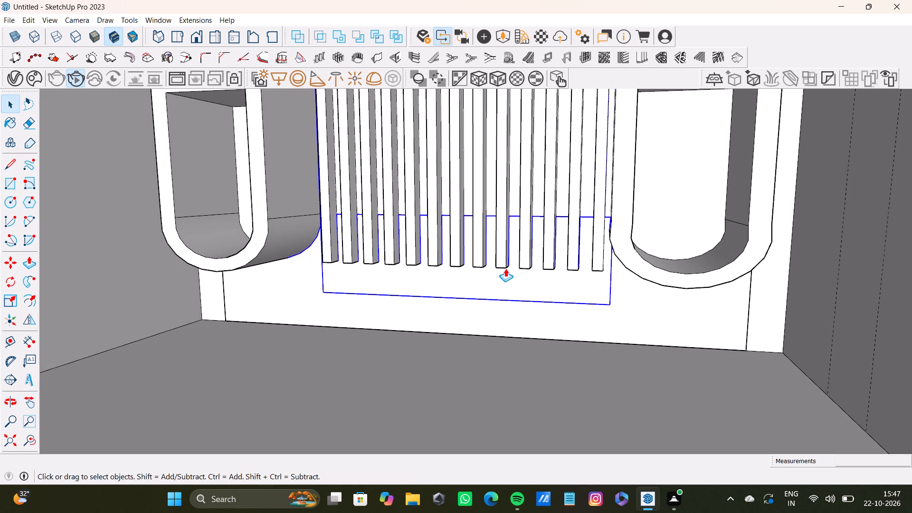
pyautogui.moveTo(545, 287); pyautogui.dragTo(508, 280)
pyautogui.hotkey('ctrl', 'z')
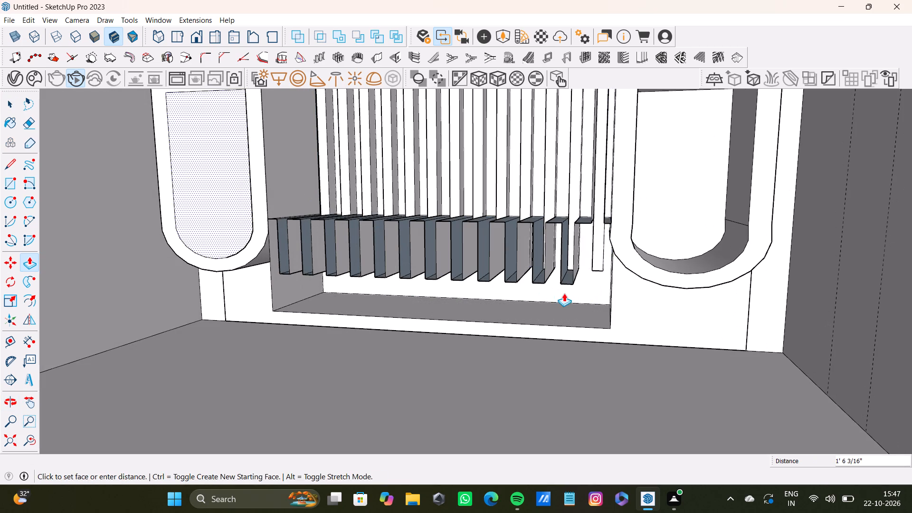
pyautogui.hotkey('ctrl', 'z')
# Extend the leftmost vertical strip upward toward the ceiling with two pulls of its top face, the second about 5 3/8".
pyautogui.scroll(-4, 504, 314)
pyautogui.moveTo(486, 316); pyautogui.dragTo(572, 288, button='middle')
pyautogui.scroll(-8, 464, 284)
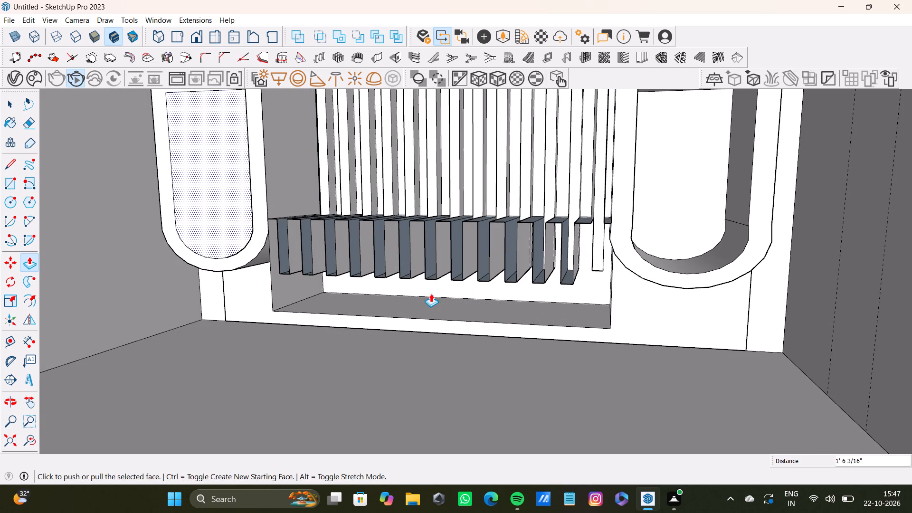
pyautogui.click(32, 440)
pyautogui.click(12, 438)
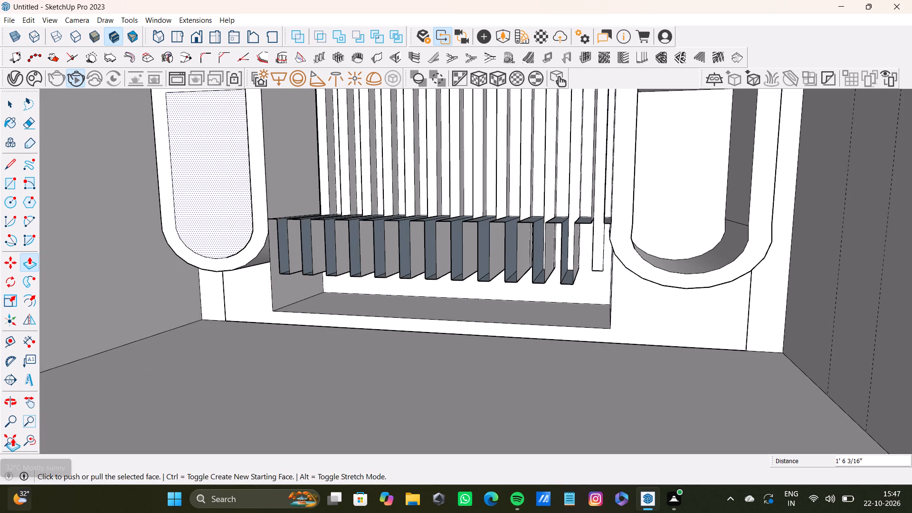
pyautogui.scroll(-20, 113, 413)
pyautogui.scroll(-4, 113, 413)
pyautogui.moveTo(290, 385); pyautogui.dragTo(348, 353, button='middle')
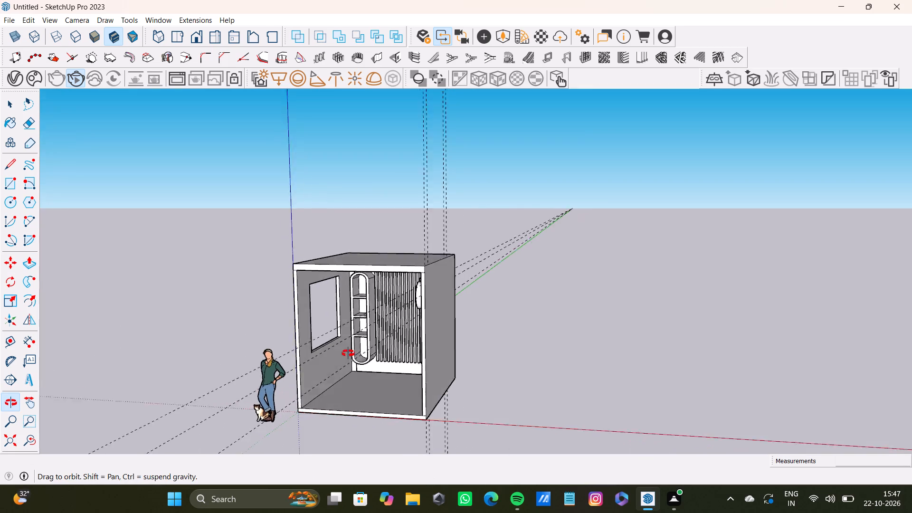
pyautogui.moveTo(348, 353); pyautogui.dragTo(369, 323, button='middle')
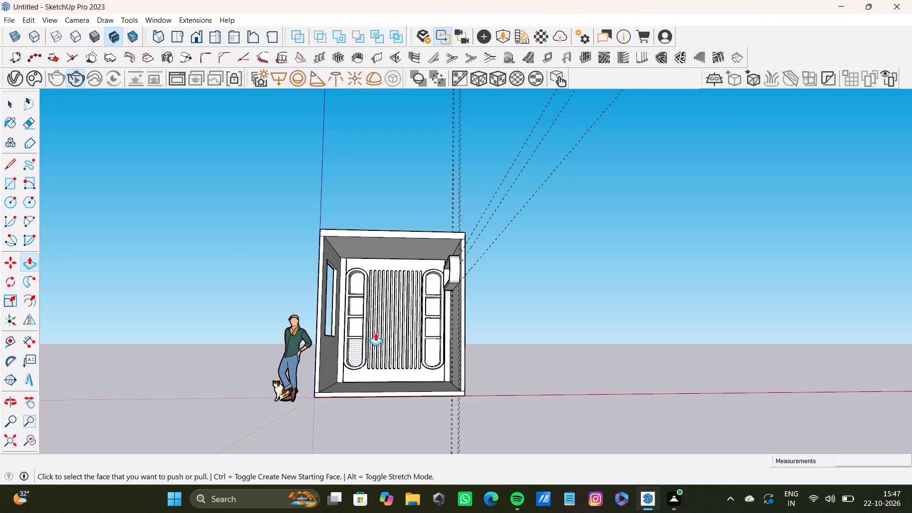
pyautogui.scroll(9, 375, 333)
pyautogui.moveTo(392, 291); pyautogui.dragTo(353, 343, button='middle')
pyautogui.scroll(-1, 353, 343)
pyautogui.scroll(6, 356, 271)
pyautogui.keyDown('shift'); pyautogui.moveTo(360, 259); pyautogui.dragTo(364, 275, button='middle'); pyautogui.keyUp('shift')
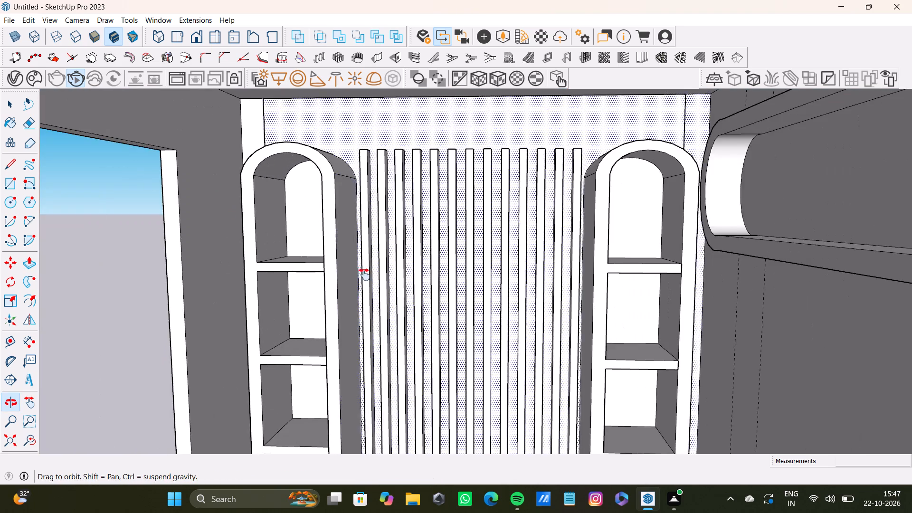
pyautogui.keyDown('shift'); pyautogui.moveTo(364, 275); pyautogui.dragTo(371, 271, button='middle'); pyautogui.keyUp('shift')
pyautogui.scroll(13, 330, 217)
pyautogui.moveTo(400, 187); pyautogui.dragTo(407, 241, button='middle')
pyautogui.scroll(2, 410, 195)
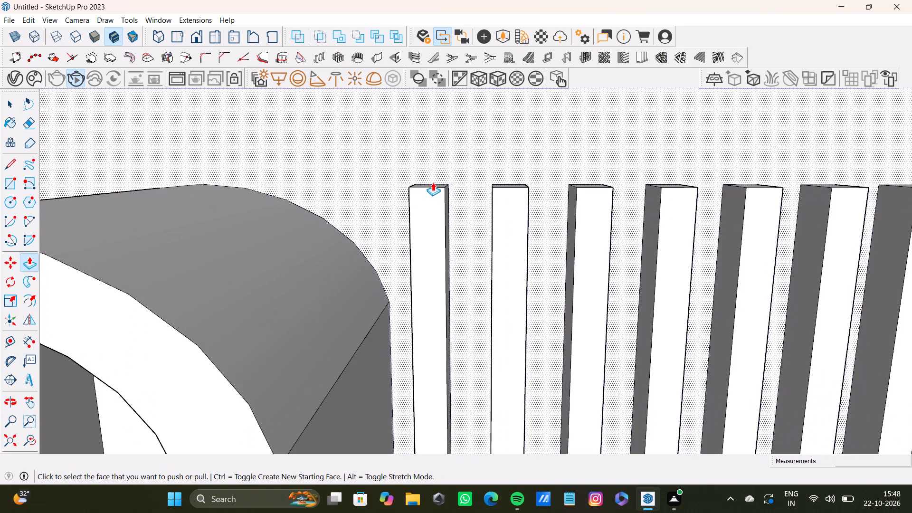
pyautogui.scroll(4, 433, 181)
pyautogui.moveTo(432, 186); pyautogui.dragTo(431, 70)
pyautogui.scroll(-4, 429, 145)
pyautogui.keyDown('shift'); pyautogui.moveTo(436, 161); pyautogui.dragTo(415, 320, button='middle'); pyautogui.keyUp('shift')
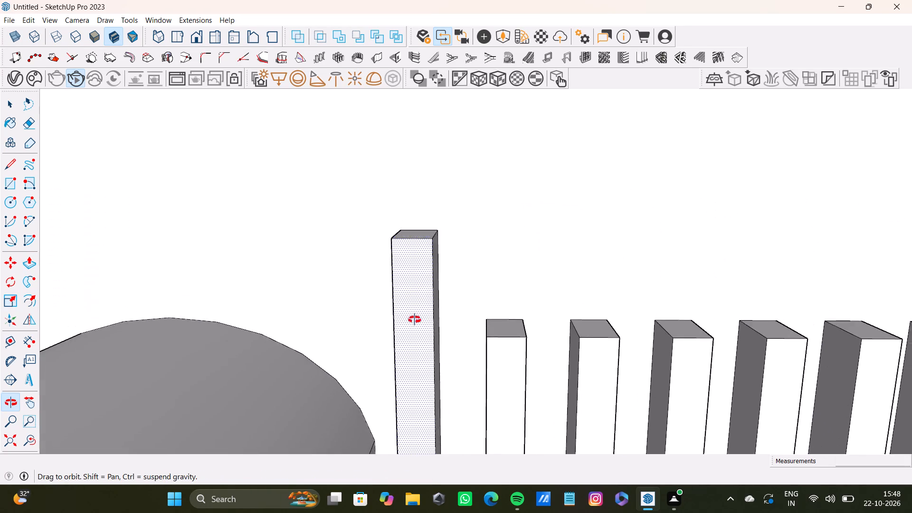
pyautogui.keyDown('shift'); pyautogui.moveTo(415, 320); pyautogui.dragTo(413, 314, button='middle'); pyautogui.keyUp('shift')
pyautogui.moveTo(415, 234); pyautogui.dragTo(404, 117)
pyautogui.scroll(-3, 384, 163)
pyautogui.keyDown('shift'); pyautogui.moveTo(388, 172); pyautogui.dragTo(394, 263, button='middle'); pyautogui.keyUp('shift')
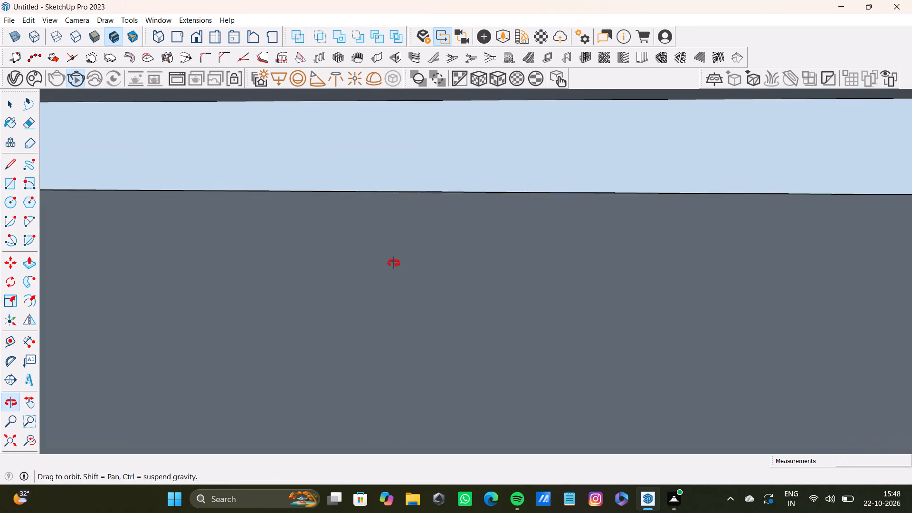
pyautogui.keyDown('shift'); pyautogui.moveTo(394, 263); pyautogui.dragTo(377, 196, button='middle'); pyautogui.keyUp('shift')
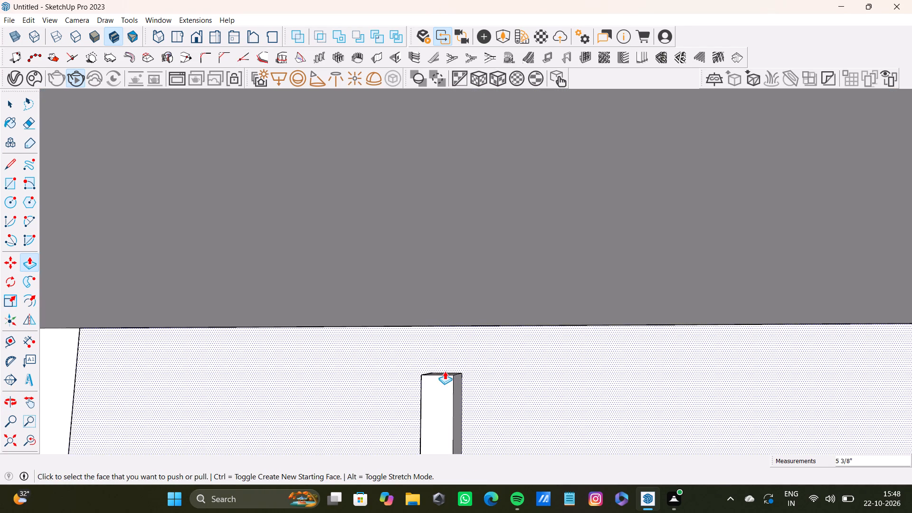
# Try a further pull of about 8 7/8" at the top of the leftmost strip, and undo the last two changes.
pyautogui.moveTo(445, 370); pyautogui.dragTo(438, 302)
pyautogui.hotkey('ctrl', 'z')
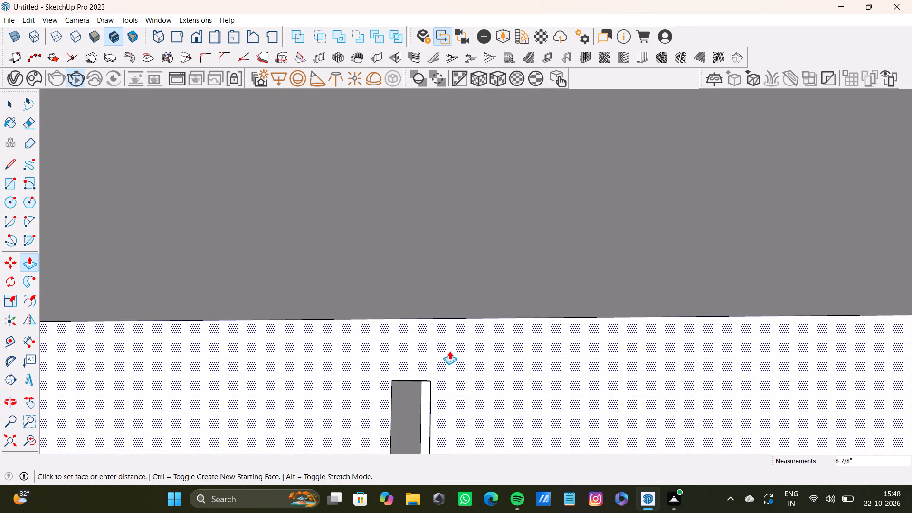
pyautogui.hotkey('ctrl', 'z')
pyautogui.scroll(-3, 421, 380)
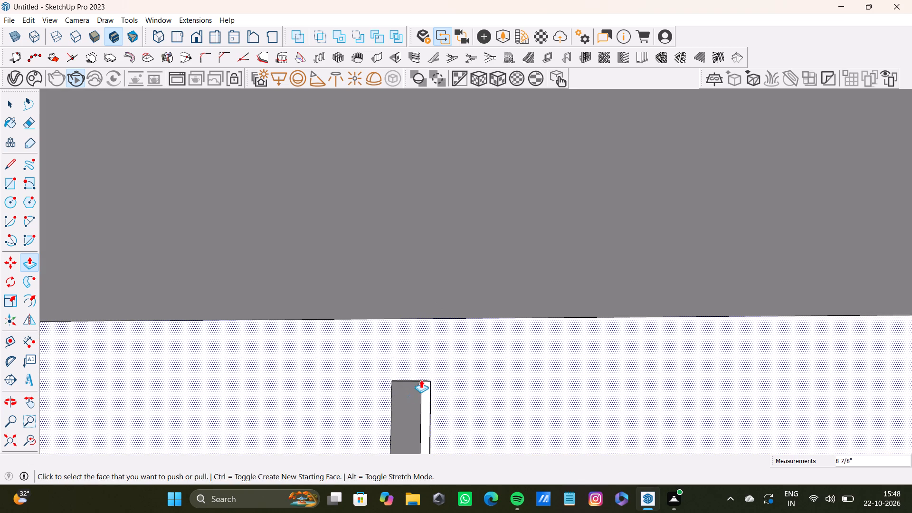
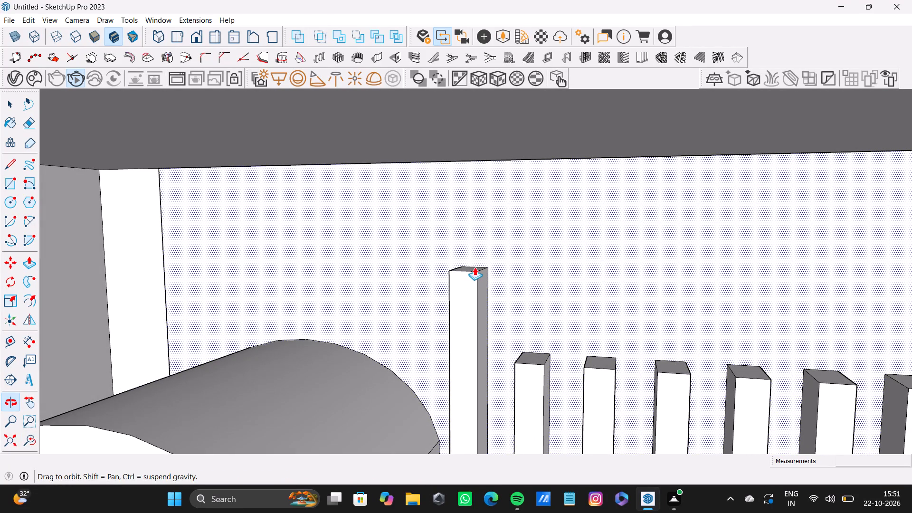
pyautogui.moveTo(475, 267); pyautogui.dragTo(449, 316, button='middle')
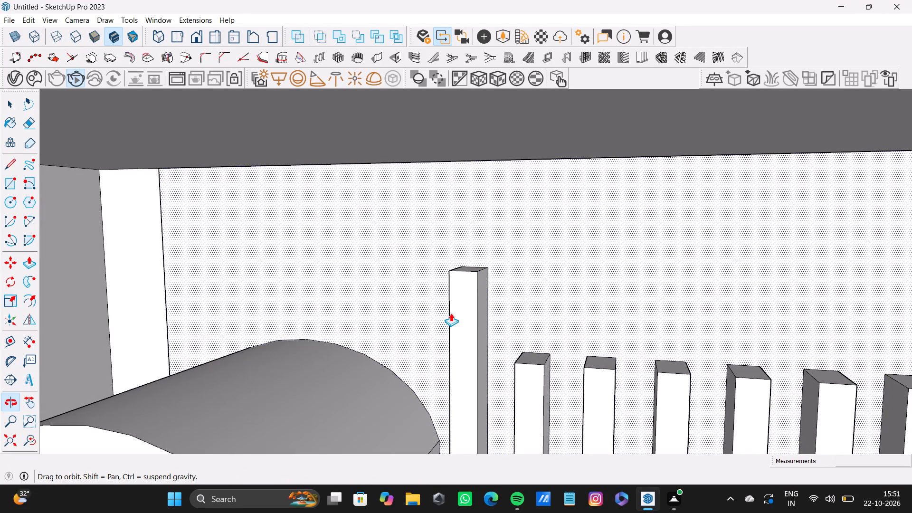
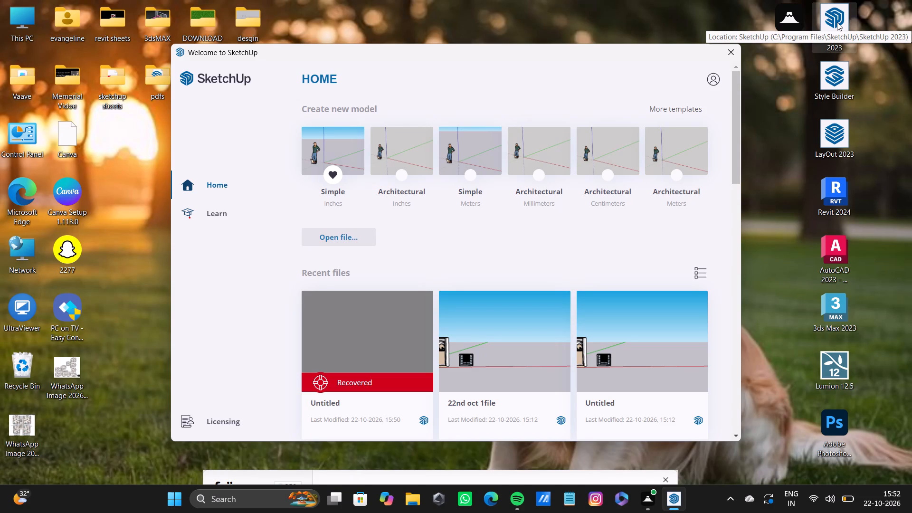
# Open the recovered Untitled model from the recent files.
pyautogui.click(348, 330)
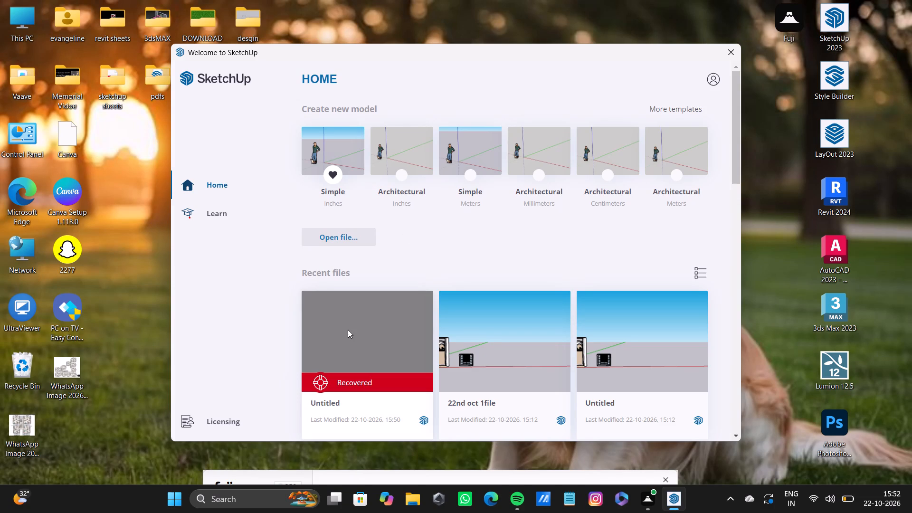
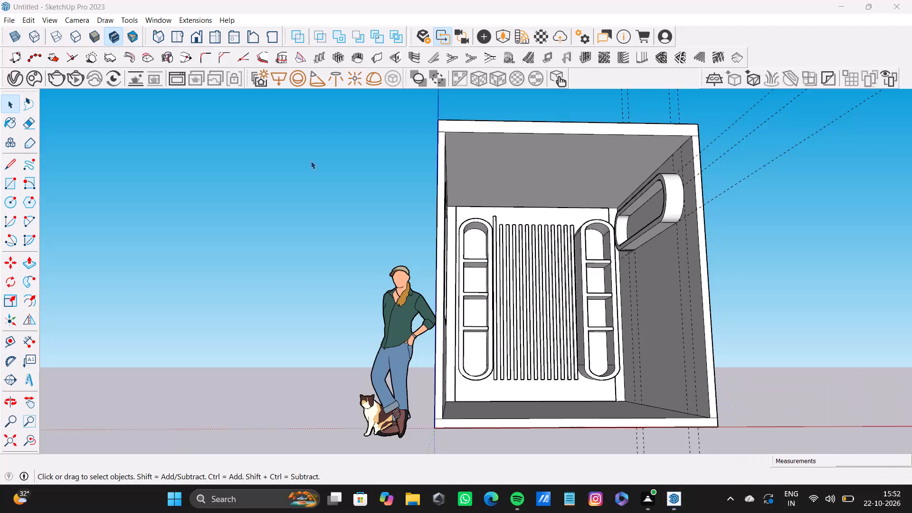
# Save the model as "22nd oct 2file" in the pdfs folder on the Desktop.
pyautogui.click(6, 18)
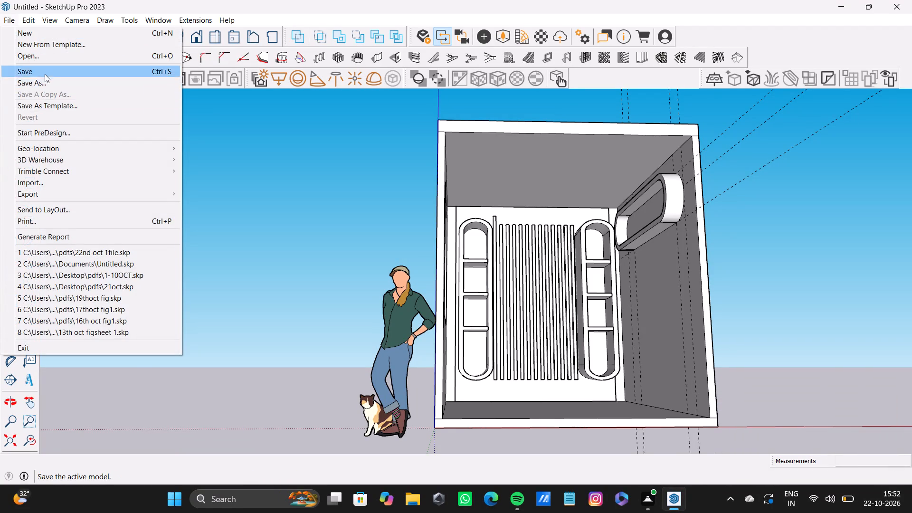
pyautogui.click(46, 72)
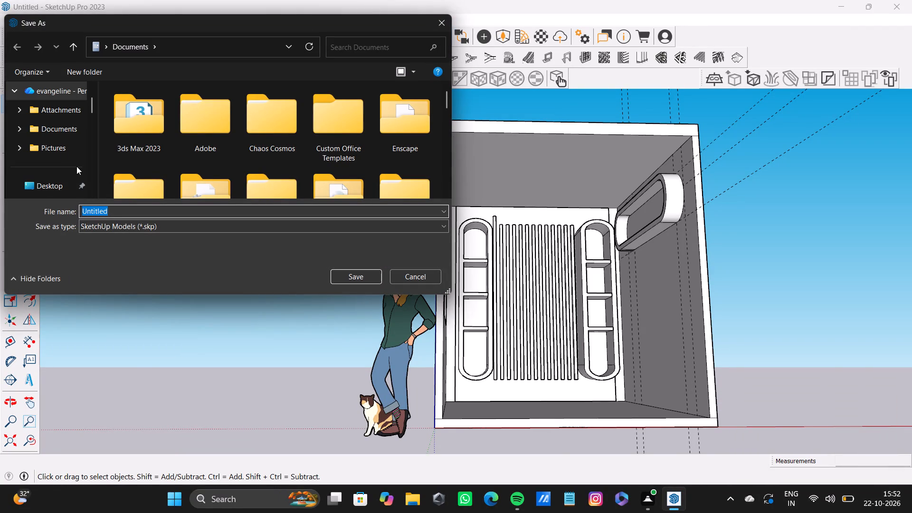
pyautogui.moveTo(123, 210); pyautogui.dragTo(63, 210)
pyautogui.scroll(-6, 48, 160)
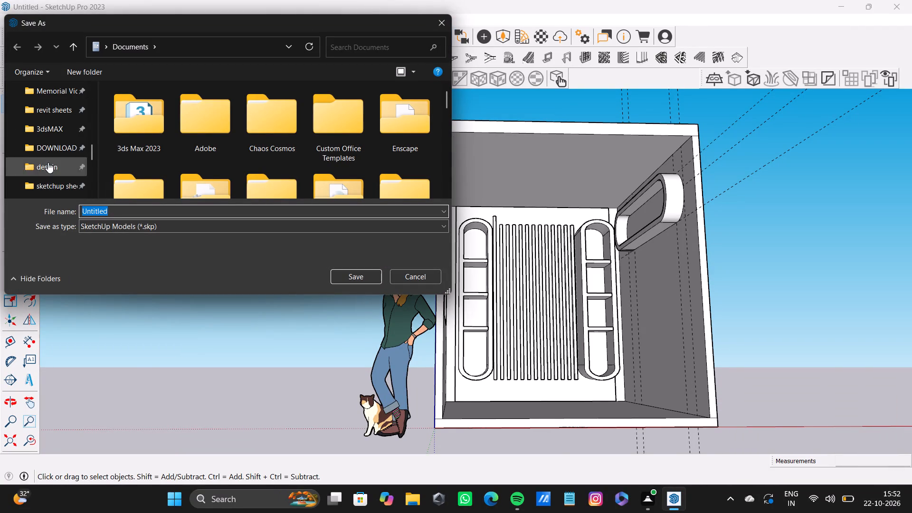
pyautogui.scroll(-1, 48, 162)
pyautogui.click(52, 144)
pyautogui.moveTo(116, 231); pyautogui.dragTo(86, 236)
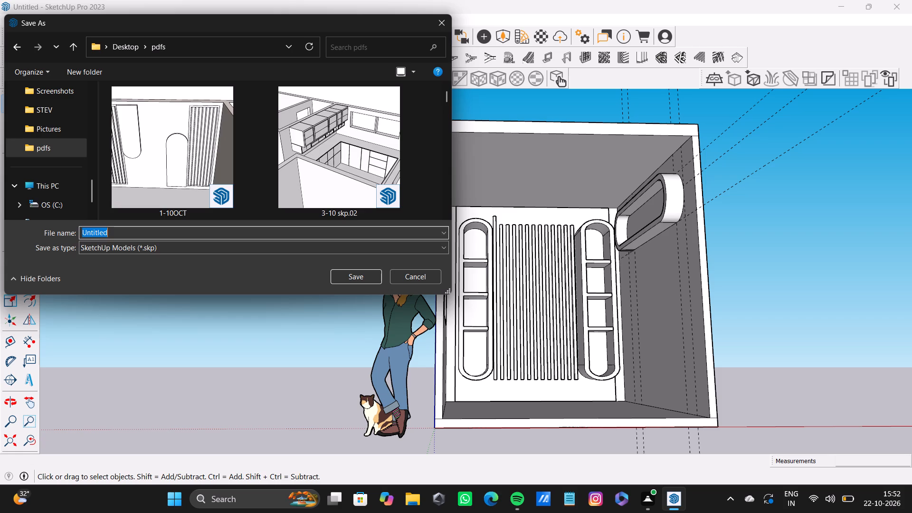
pyautogui.moveTo(86, 236); pyautogui.dragTo(80, 236)
pyautogui.press('BackSpace')
pyautogui.write('22')
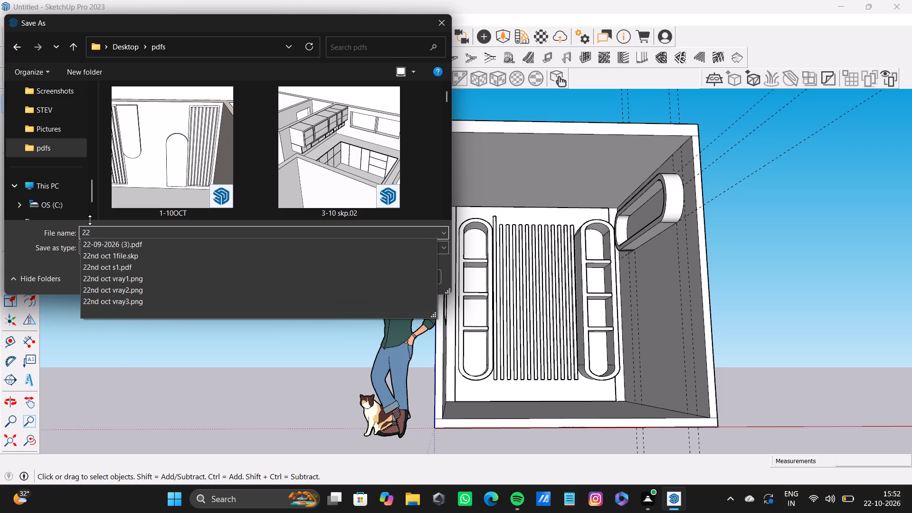
pyautogui.write('nd')
pyautogui.press('space')
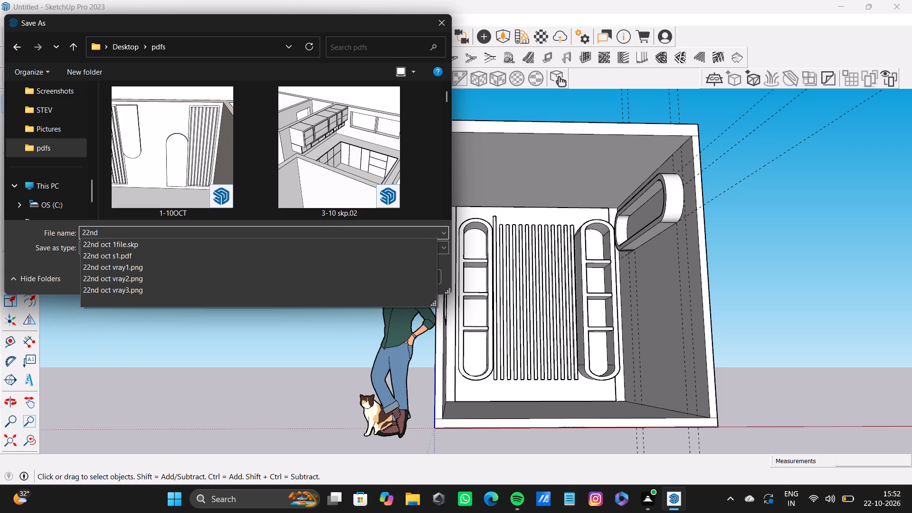
pyautogui.write('oct')
pyautogui.press('space')
pyautogui.write('2fiole')
pyautogui.press('BackSpace')
pyautogui.press('BackSpace')
pyautogui.press('BackSpace')
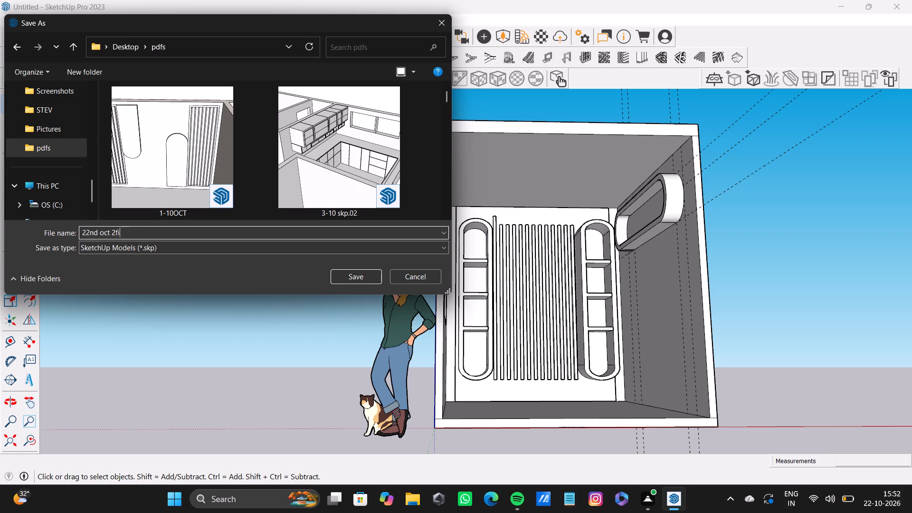
pyautogui.write('le')
pyautogui.press('Return')
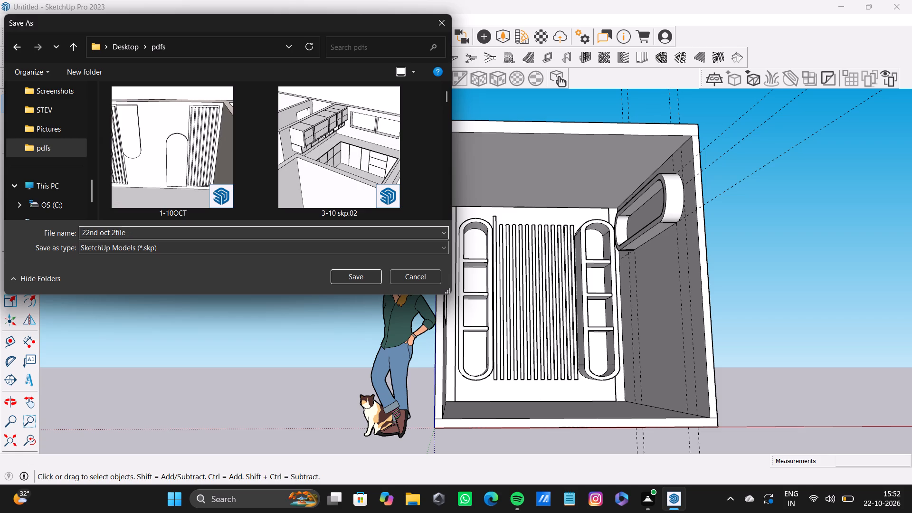
# Push/Pull the top face of the taller strip beside the left back-wall niche up to the ceiling.
pyautogui.scroll(3, 507, 254)
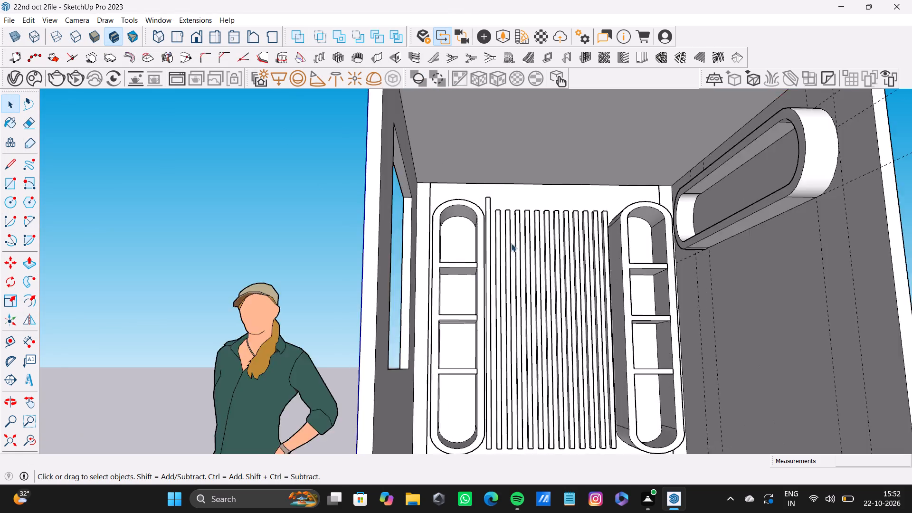
pyautogui.scroll(6, 511, 243)
pyautogui.middleClick(506, 233)
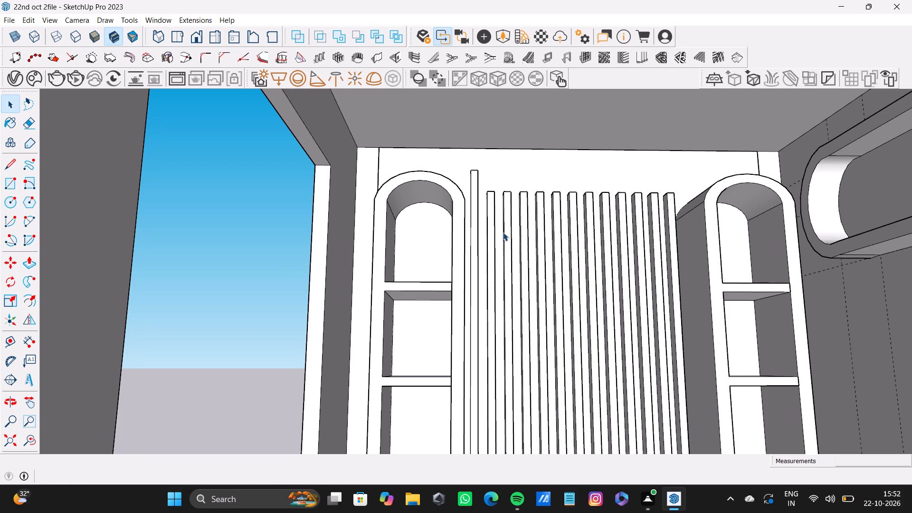
pyautogui.scroll(12, 421, 175)
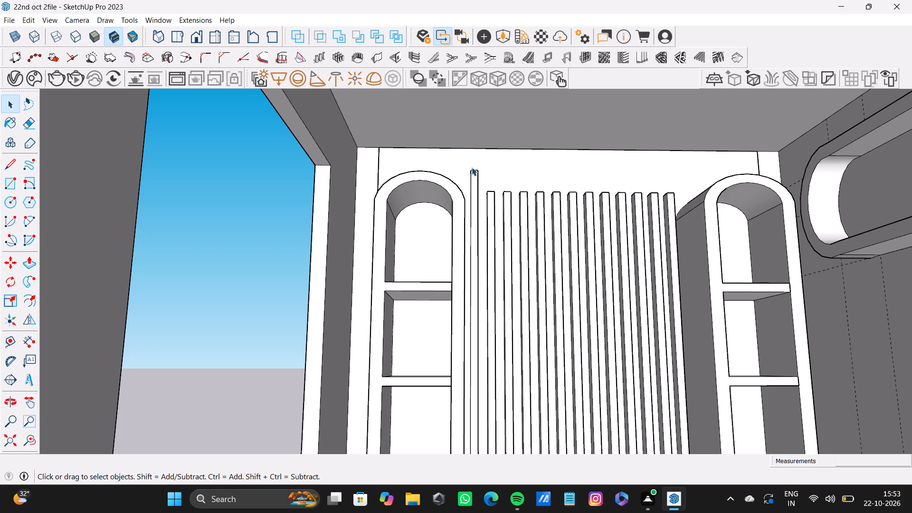
pyautogui.scroll(12, 472, 167)
pyautogui.moveTo(491, 178); pyautogui.dragTo(363, 321, button='middle')
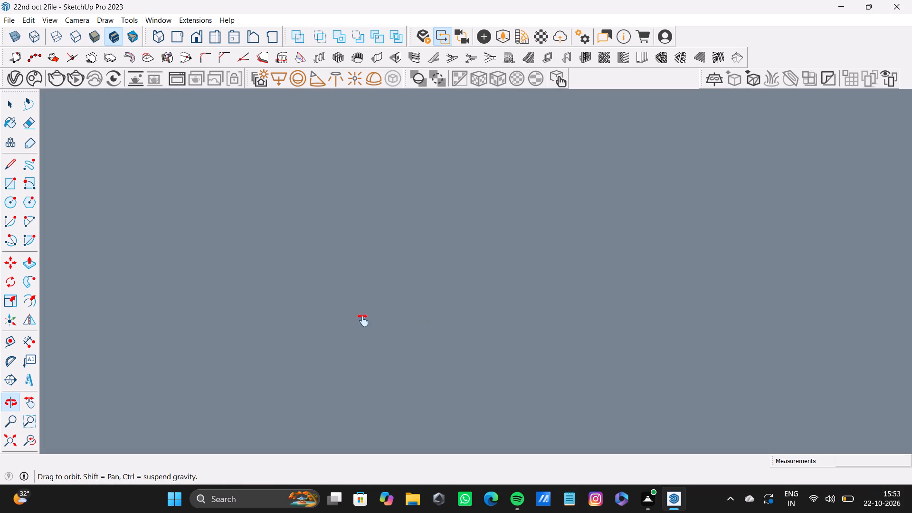
pyautogui.moveTo(363, 321); pyautogui.dragTo(384, 174, button='middle')
pyautogui.click(26, 441)
pyautogui.click(16, 435)
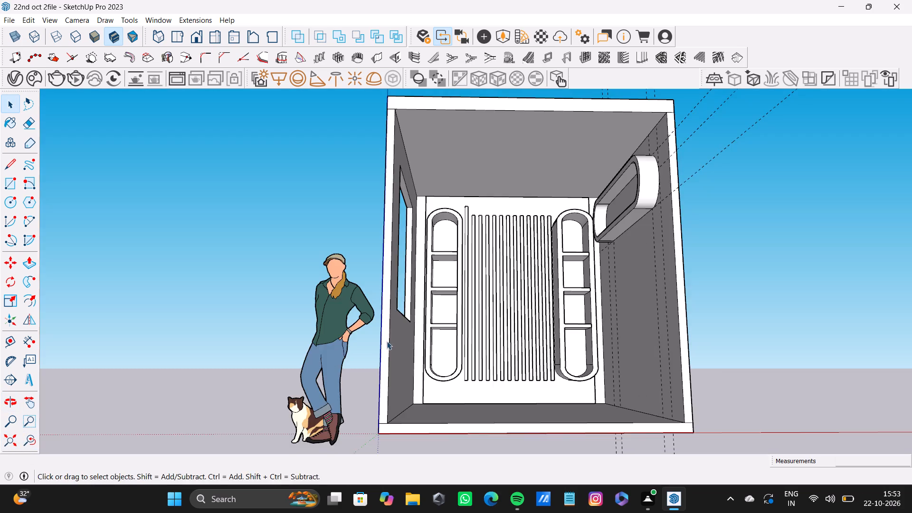
pyautogui.keyDown('shift'); pyautogui.moveTo(389, 331); pyautogui.dragTo(257, 406, button='middle'); pyautogui.keyUp('shift')
pyautogui.scroll(20, 415, 248)
pyautogui.scroll(1, 415, 248)
pyautogui.moveTo(355, 282); pyautogui.dragTo(259, 304, button='middle')
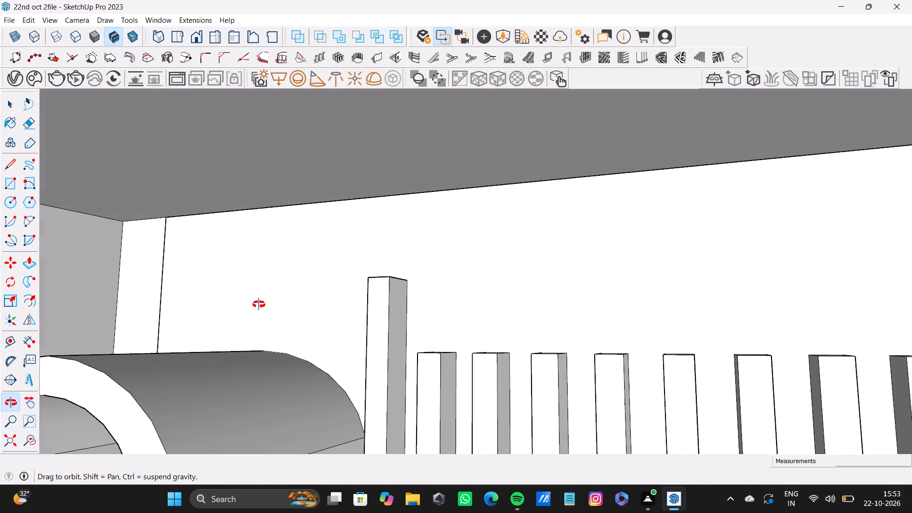
pyautogui.moveTo(259, 304); pyautogui.dragTo(230, 309, button='middle')
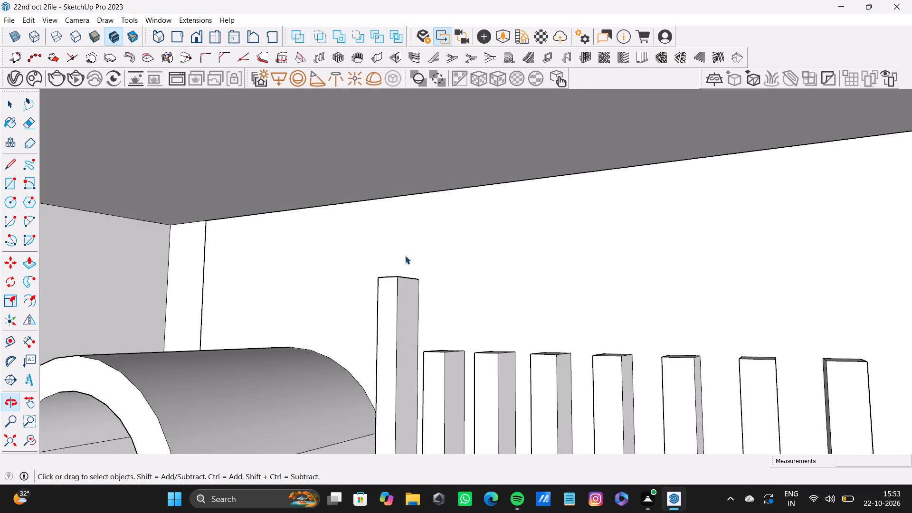
pyautogui.scroll(7, 430, 242)
pyautogui.moveTo(361, 284); pyautogui.dragTo(361, 324, button='middle')
pyautogui.press('space')
pyautogui.click(381, 339)
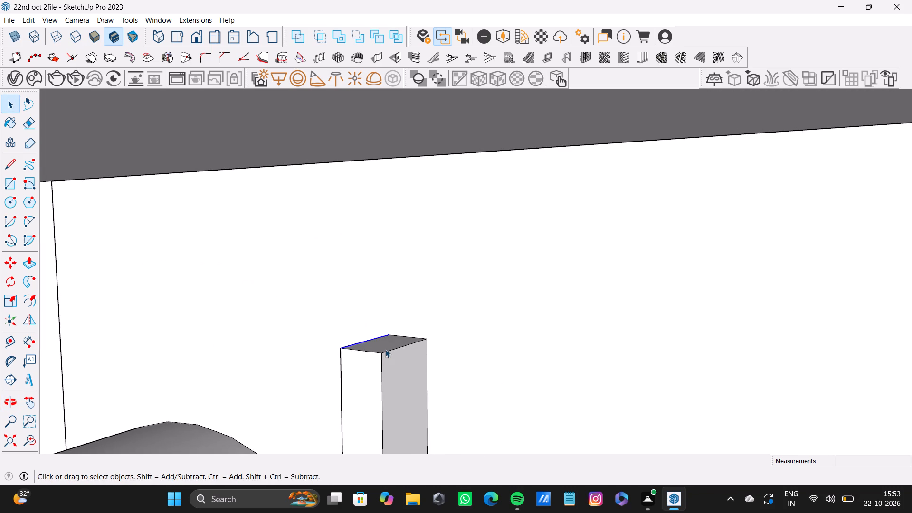
pyautogui.click(385, 349)
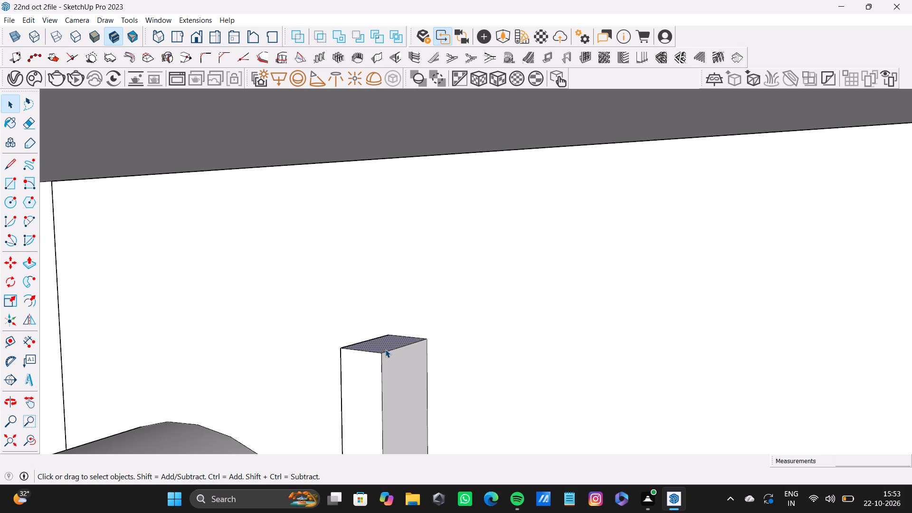
pyautogui.press('p')
pyautogui.moveTo(386, 346); pyautogui.dragTo(361, 224)
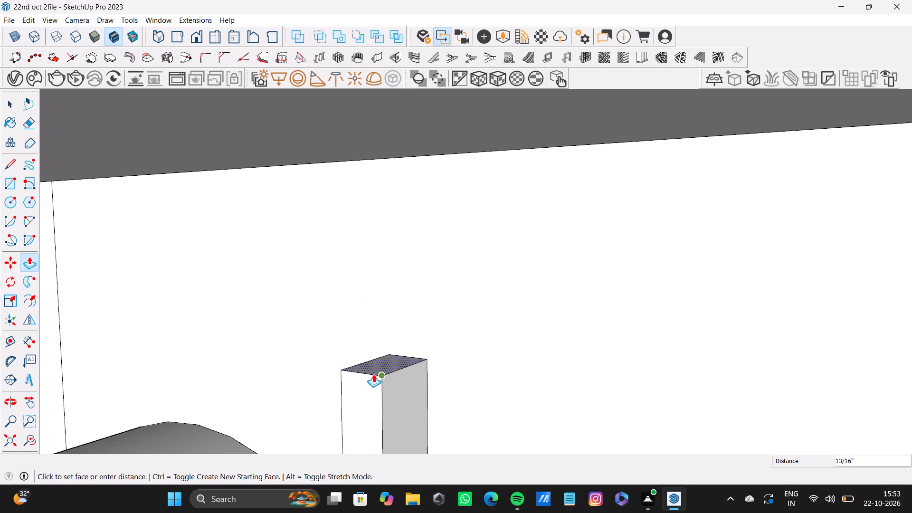
pyautogui.click(367, 137)
pyautogui.press('space')
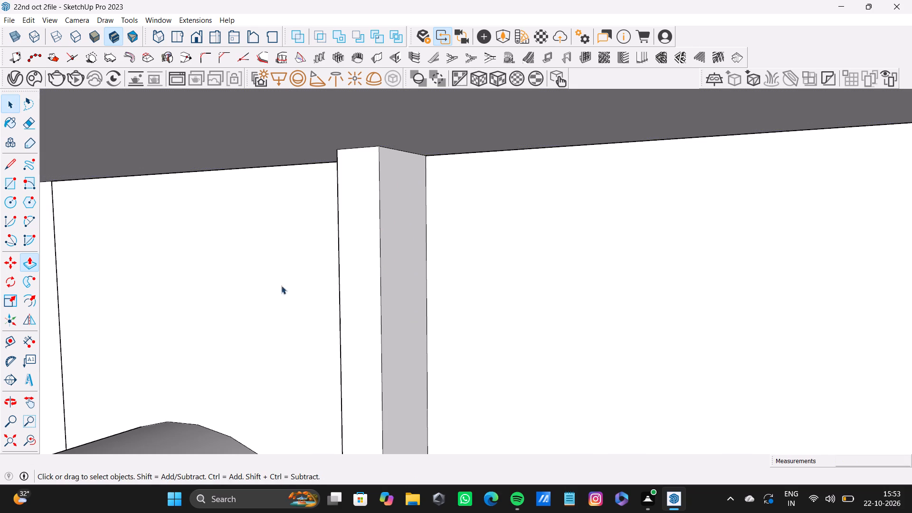
# Push/Pull the top of the second vertical strip from the left niche up to the ceiling.
pyautogui.click(29, 447)
pyautogui.click(2, 431)
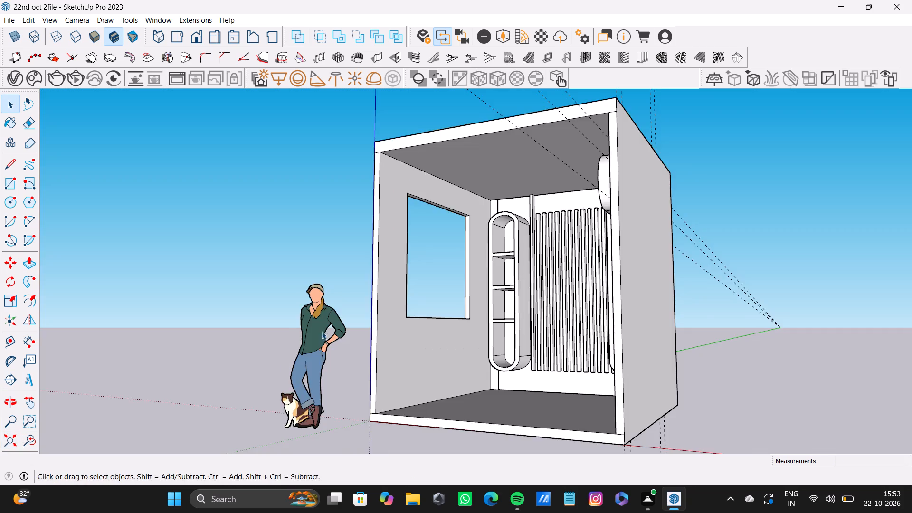
pyautogui.moveTo(323, 330); pyautogui.dragTo(431, 347, button='middle')
pyautogui.keyDown('shift'); pyautogui.scroll(20, 600, 81); pyautogui.keyUp('shift')
pyautogui.keyDown('shift'); pyautogui.scroll(3, 600, 81); pyautogui.keyUp('shift')
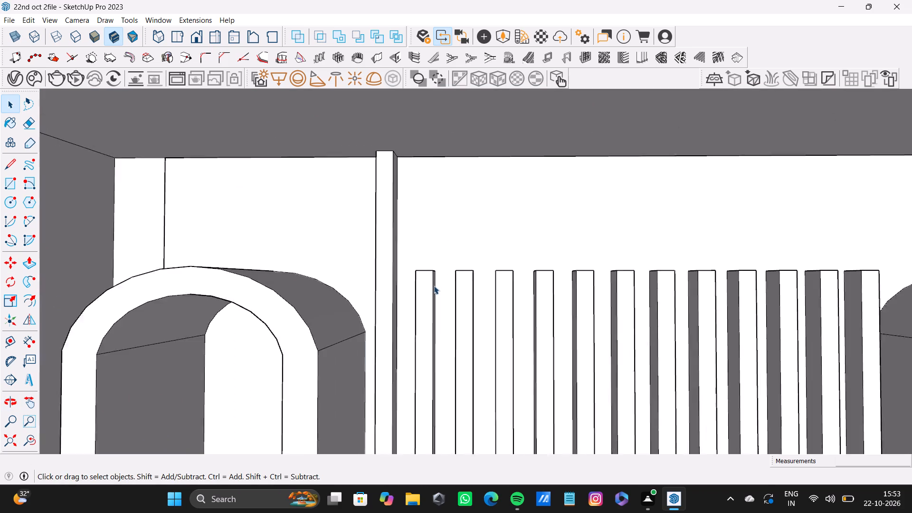
pyautogui.moveTo(427, 264); pyautogui.dragTo(314, 323, button='middle')
pyautogui.scroll(3, 500, 196)
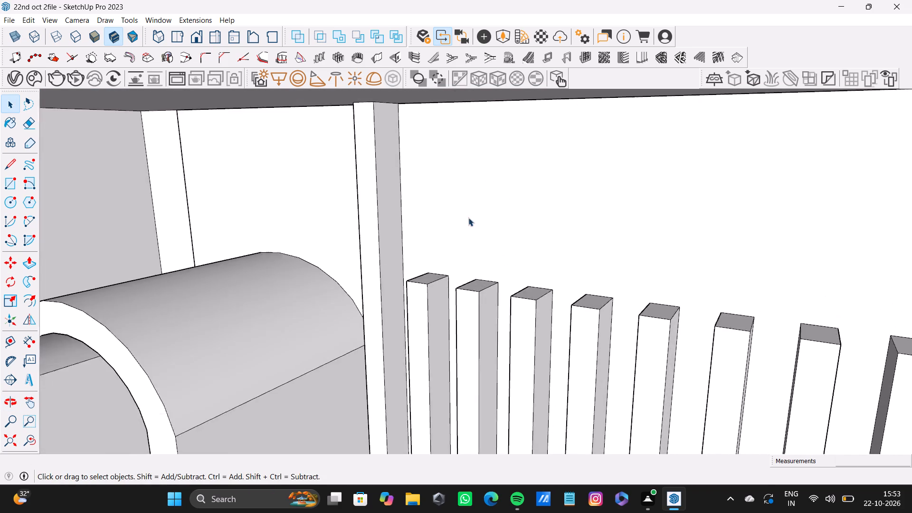
pyautogui.scroll(9, 468, 218)
pyautogui.click(456, 309)
pyautogui.press('p')
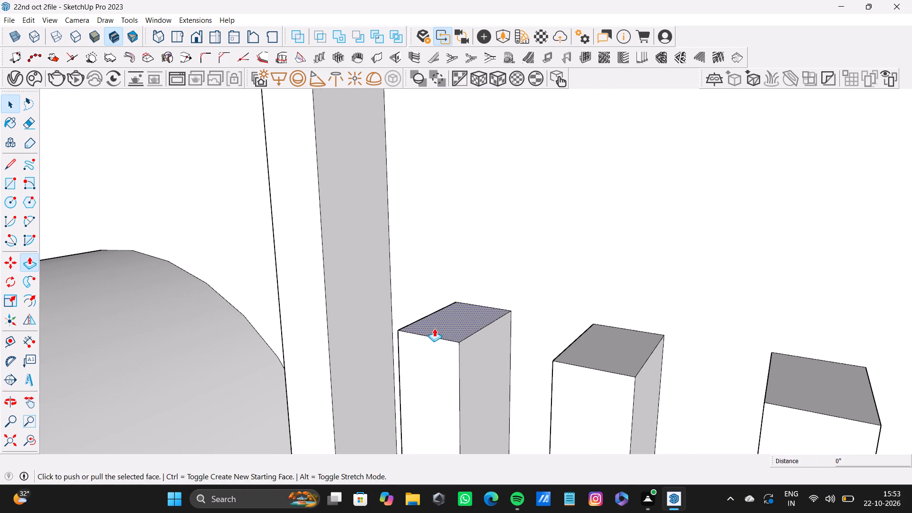
pyautogui.moveTo(447, 332); pyautogui.dragTo(430, 214)
pyautogui.scroll(-3, 420, 218)
pyautogui.keyDown('shift'); pyautogui.moveTo(420, 217); pyautogui.dragTo(403, 312, button='middle'); pyautogui.keyUp('shift')
pyautogui.keyDown('shift'); pyautogui.scroll(-1, 420, 240); pyautogui.keyUp('shift')
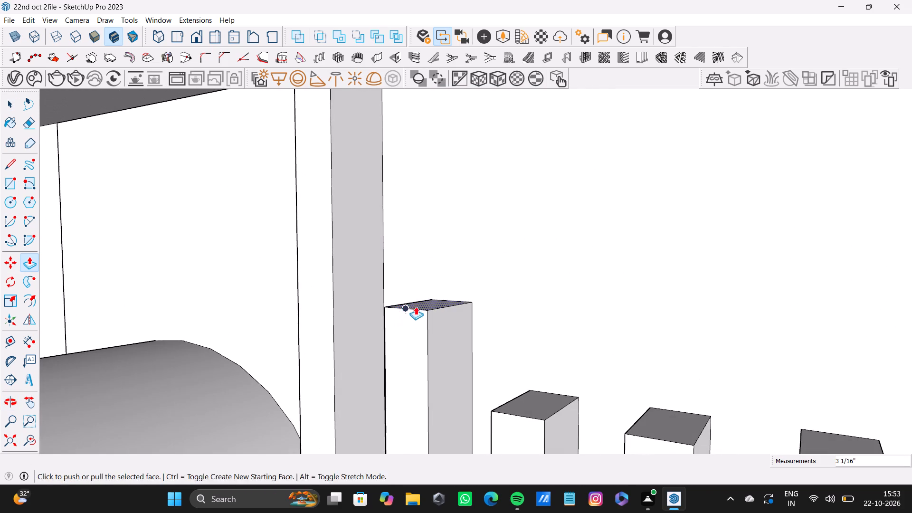
pyautogui.moveTo(416, 302); pyautogui.dragTo(389, 185)
pyautogui.keyDown('shift'); pyautogui.moveTo(391, 169); pyautogui.dragTo(391, 246, button='middle'); pyautogui.keyUp('shift')
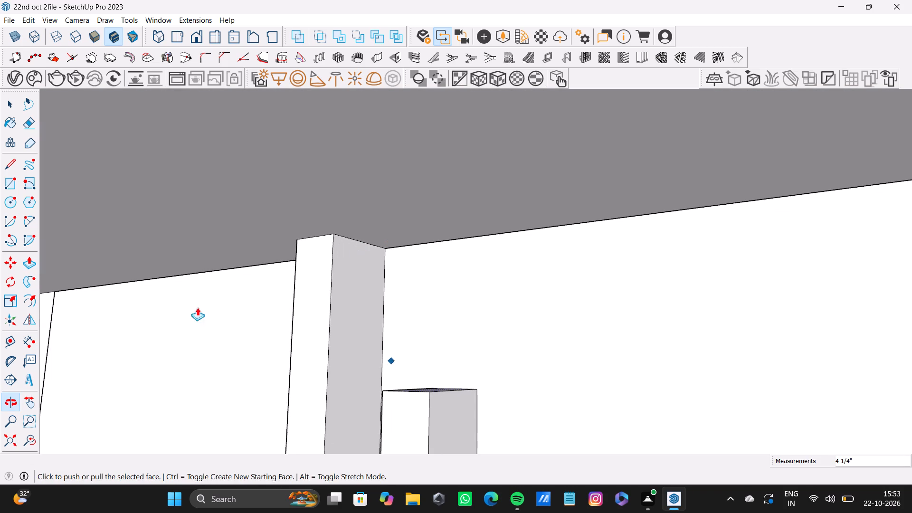
pyautogui.moveTo(418, 392); pyautogui.dragTo(413, 210)
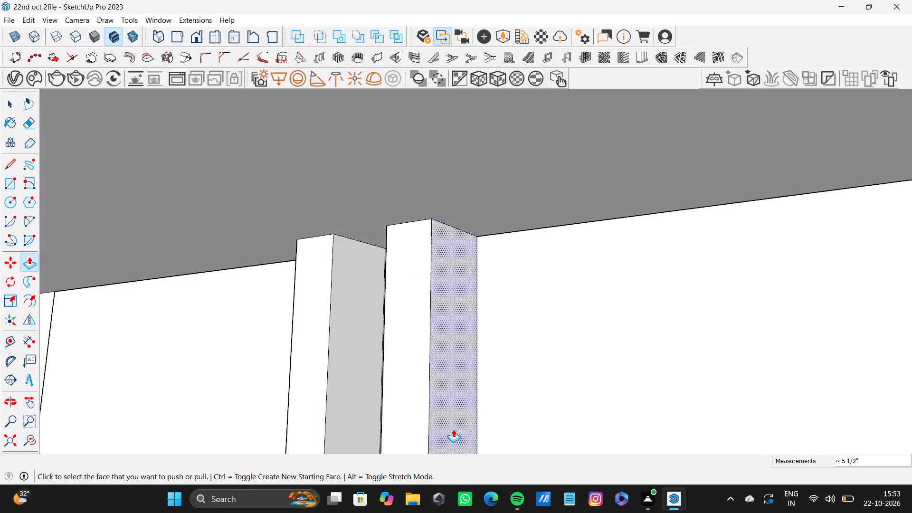
# Push/Pull the tops of the third to sixth vertical strips up to the ceiling, about 1' 13/16" each.
pyautogui.scroll(-8, 446, 361)
pyautogui.keyDown('shift'); pyautogui.moveTo(416, 294); pyautogui.dragTo(341, 262, button='middle'); pyautogui.keyUp('shift')
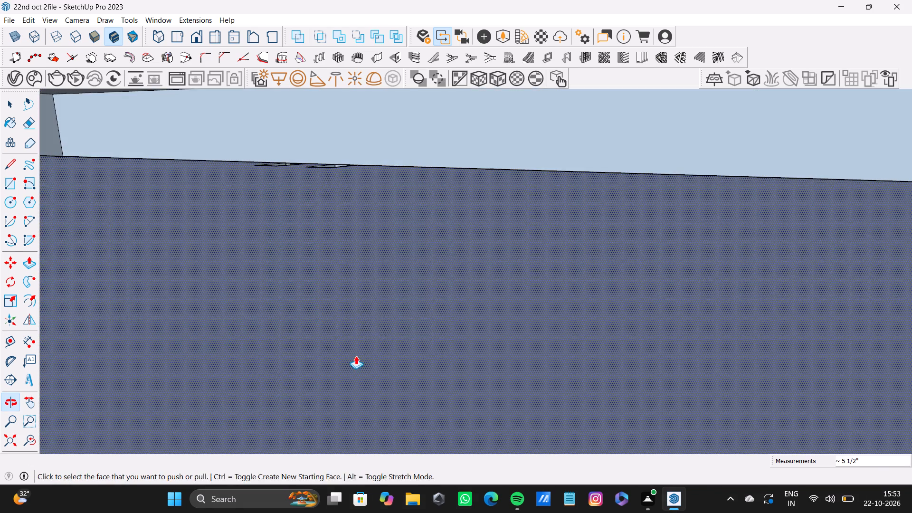
pyautogui.moveTo(349, 349); pyautogui.dragTo(333, 197, button='middle')
pyautogui.moveTo(405, 425); pyautogui.dragTo(393, 210)
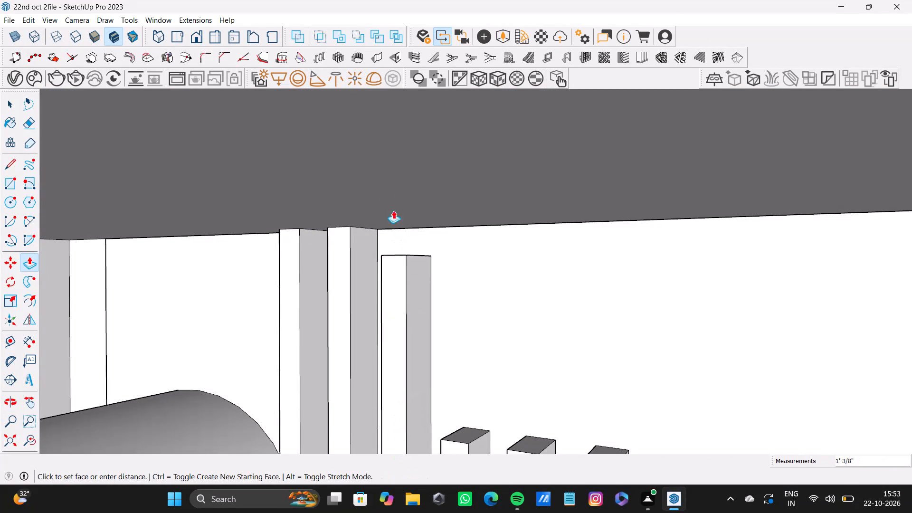
pyautogui.moveTo(393, 210); pyautogui.dragTo(384, 178)
pyautogui.moveTo(466, 435); pyautogui.dragTo(438, 194)
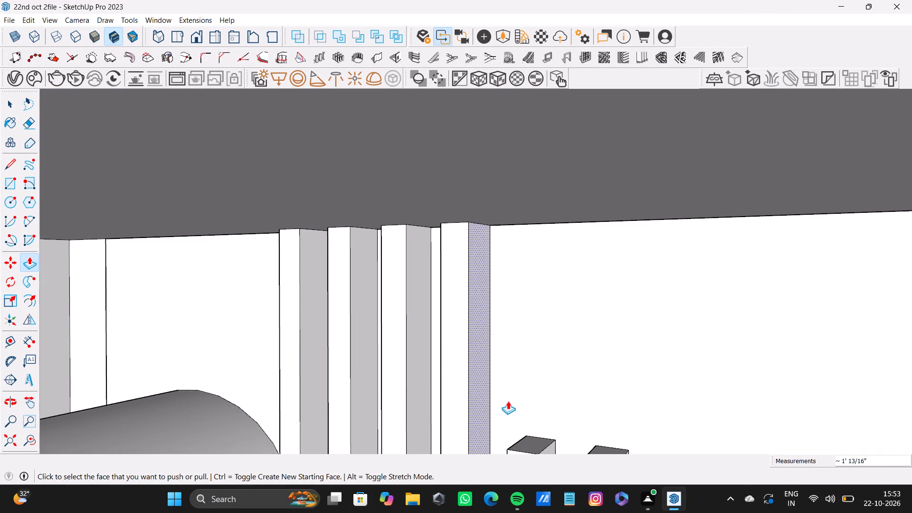
pyautogui.moveTo(529, 443); pyautogui.dragTo(512, 156)
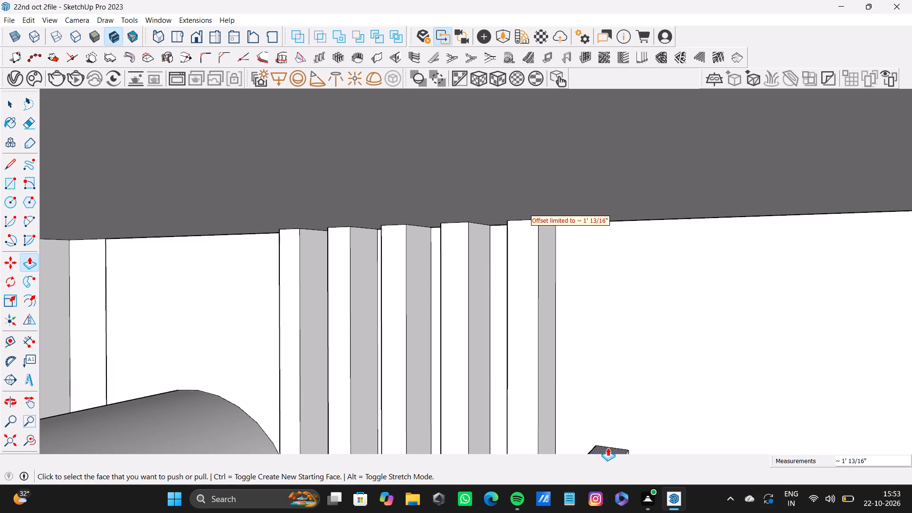
pyautogui.moveTo(608, 447); pyautogui.dragTo(567, 156)
# Push/Pull the tops of the seventh to tenth vertical strips up to the ceiling, about 1' 13/16" each.
pyautogui.scroll(-2, 588, 273)
pyautogui.keyDown('shift'); pyautogui.moveTo(598, 288); pyautogui.dragTo(493, 198, button='middle'); pyautogui.keyUp('shift')
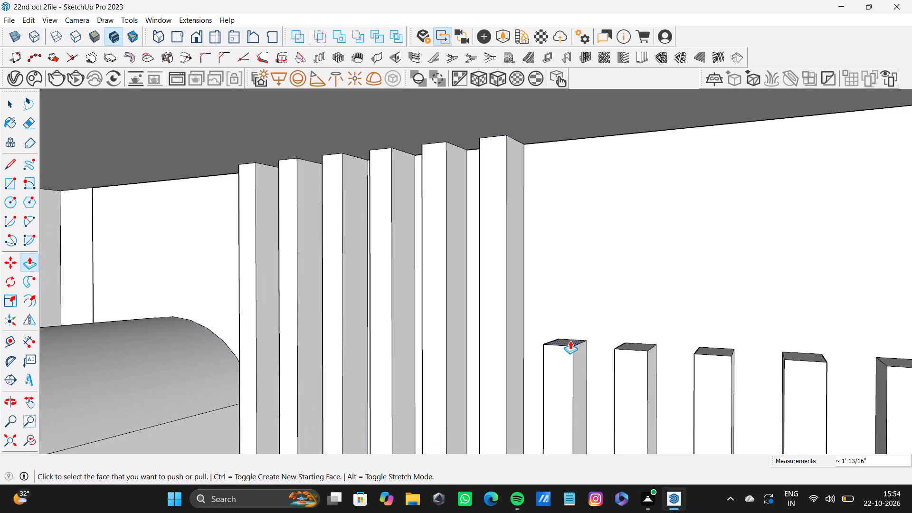
pyautogui.moveTo(570, 343); pyautogui.dragTo(555, 97)
pyautogui.moveTo(638, 348); pyautogui.dragTo(612, 132)
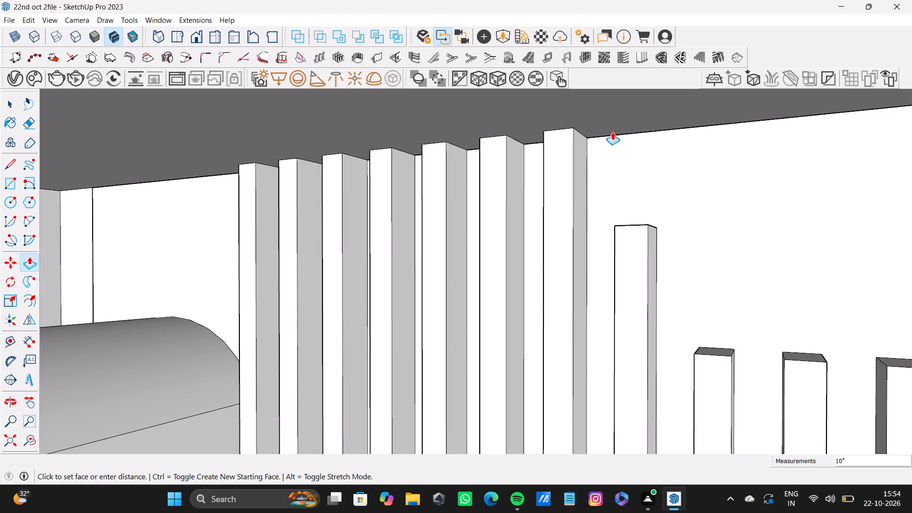
pyautogui.moveTo(612, 132); pyautogui.dragTo(604, 98)
pyautogui.moveTo(710, 353); pyautogui.dragTo(639, 64)
pyautogui.keyDown('shift'); pyautogui.moveTo(702, 186); pyautogui.dragTo(482, 149, button='middle'); pyautogui.keyUp('shift')
pyautogui.moveTo(585, 334); pyautogui.dragTo(582, 78)
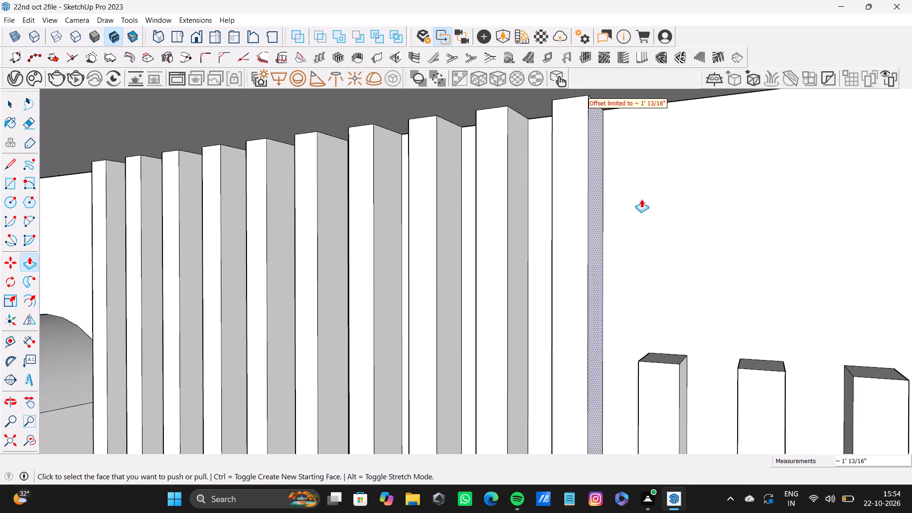
# Push/Pull the top of the eleventh vertical strip from the left niche partway up toward the ceiling.
pyautogui.keyDown('shift'); pyautogui.moveTo(641, 199); pyautogui.dragTo(531, 180, button='middle'); pyautogui.keyUp('shift')
pyautogui.moveTo(555, 333); pyautogui.dragTo(540, 181)
pyautogui.moveTo(541, 187); pyautogui.dragTo(530, 276, button='middle')
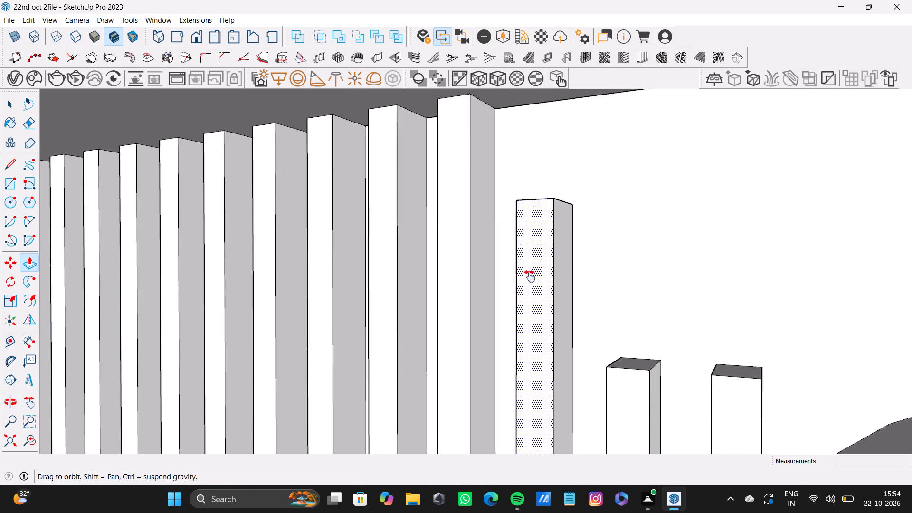
pyautogui.moveTo(530, 276); pyautogui.dragTo(528, 286, button='middle')
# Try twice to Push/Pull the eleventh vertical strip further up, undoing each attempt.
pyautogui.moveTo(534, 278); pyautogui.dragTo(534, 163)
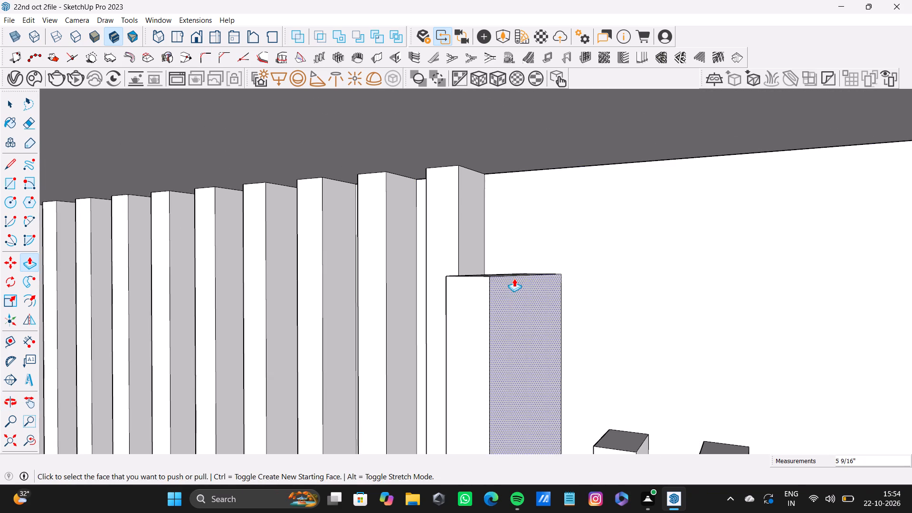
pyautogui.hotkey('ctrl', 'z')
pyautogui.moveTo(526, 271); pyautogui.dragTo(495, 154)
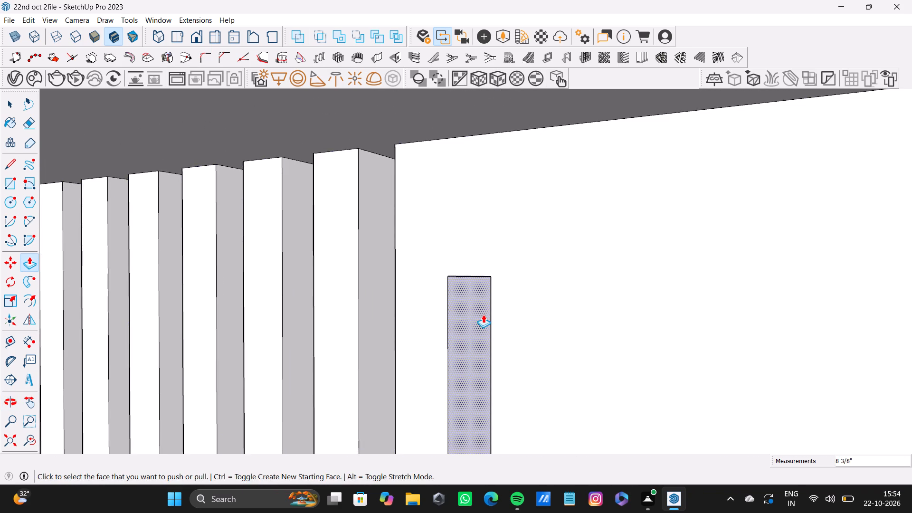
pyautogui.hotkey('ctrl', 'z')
# Push/Pull the top of the eleventh vertical strip the remaining distance of about 5 5/16" up to the ceiling.
pyautogui.moveTo(547, 296); pyautogui.dragTo(508, 365, button='middle')
pyautogui.keyDown('shift'); pyautogui.moveTo(500, 361); pyautogui.dragTo(516, 249, button='middle'); pyautogui.keyUp('shift')
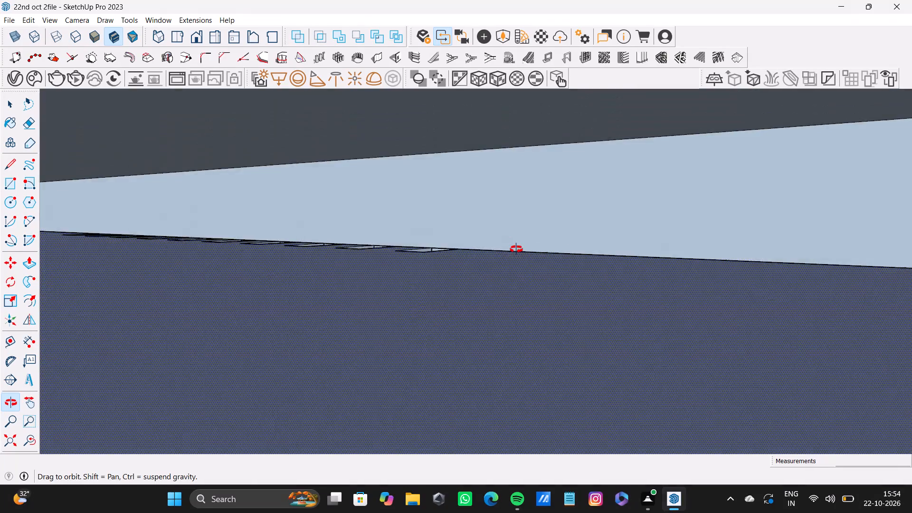
pyautogui.keyDown('shift'); pyautogui.moveTo(516, 249); pyautogui.dragTo(525, 212, button='middle'); pyautogui.keyUp('shift')
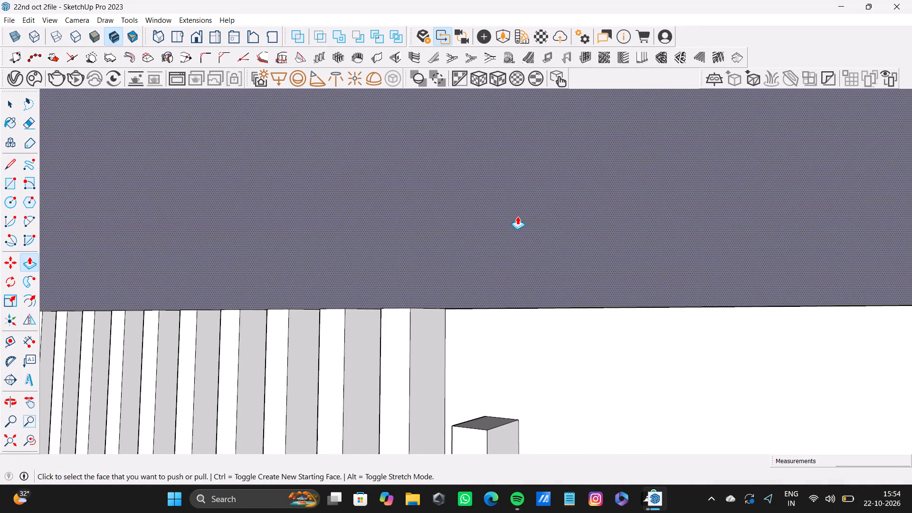
pyautogui.moveTo(495, 419); pyautogui.dragTo(462, 287)
# Push/Pull the top of the twelfth vertical strip upward by 3 1/8" and by a further 1 7/8".
pyautogui.scroll(-3, 526, 367)
pyautogui.keyDown('shift'); pyautogui.moveTo(528, 367); pyautogui.dragTo(427, 199, button='middle'); pyautogui.keyUp('shift')
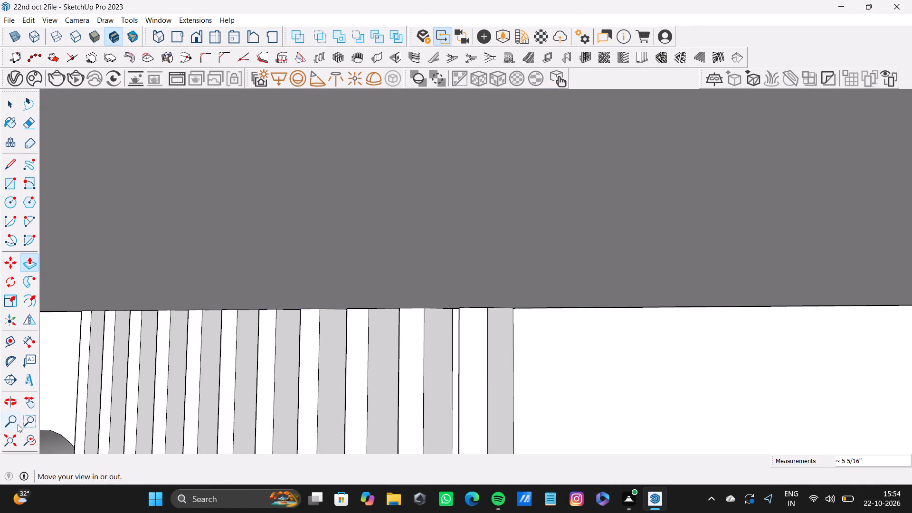
pyautogui.click(26, 441)
pyautogui.click(9, 438)
pyautogui.moveTo(319, 396); pyautogui.dragTo(382, 427, button='middle')
pyautogui.scroll(2, 514, 254)
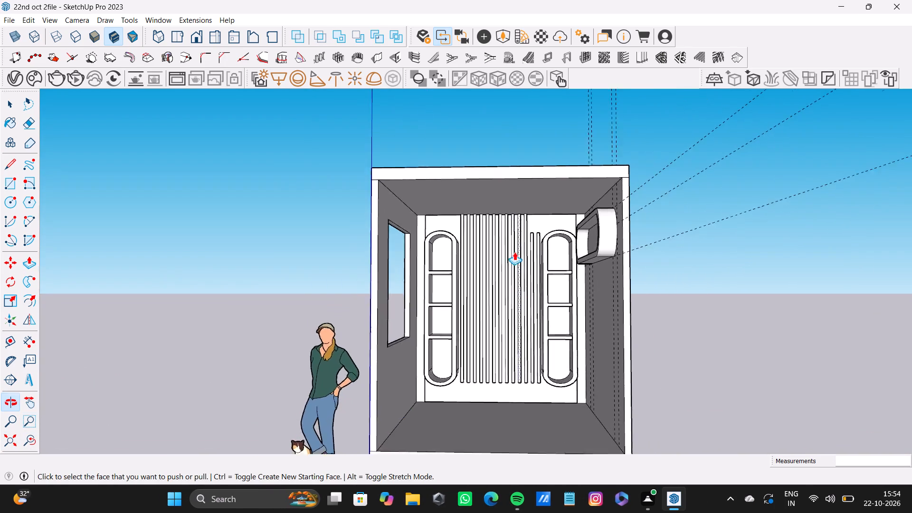
pyautogui.scroll(16, 514, 252)
pyautogui.moveTo(548, 217); pyautogui.dragTo(524, 289, button='middle')
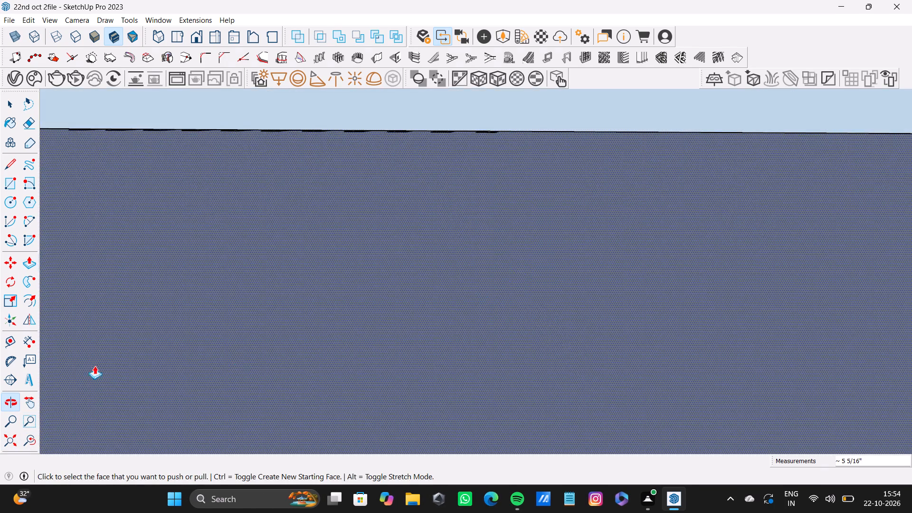
pyautogui.click(27, 441)
pyautogui.scroll(6, 574, 242)
pyautogui.moveTo(514, 259); pyautogui.dragTo(483, 319, button='middle')
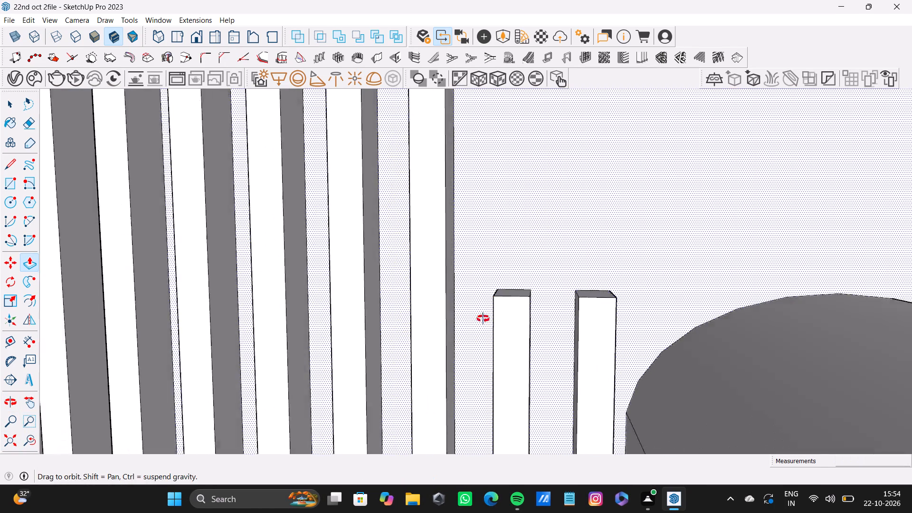
pyautogui.moveTo(483, 319); pyautogui.dragTo(477, 321, button='middle')
pyautogui.scroll(3, 504, 307)
pyautogui.moveTo(509, 293); pyautogui.dragTo(509, 210)
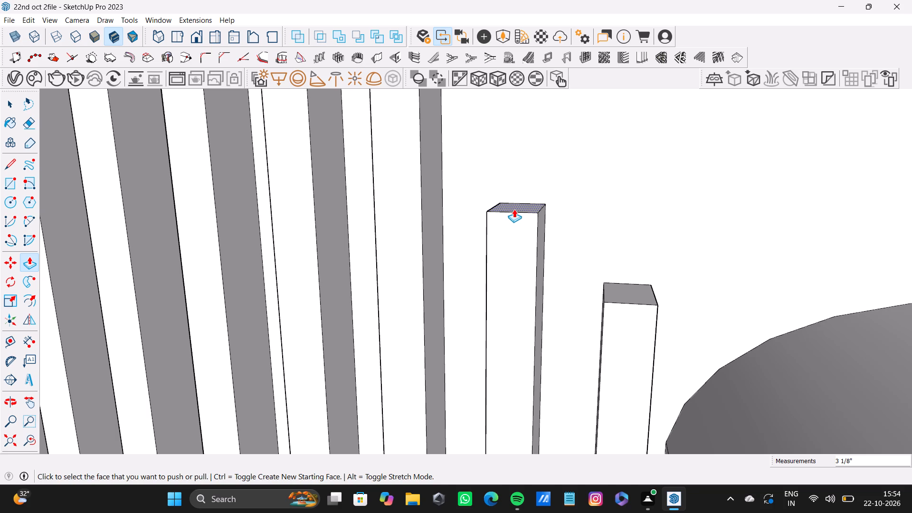
pyautogui.moveTo(514, 209); pyautogui.dragTo(526, 158)
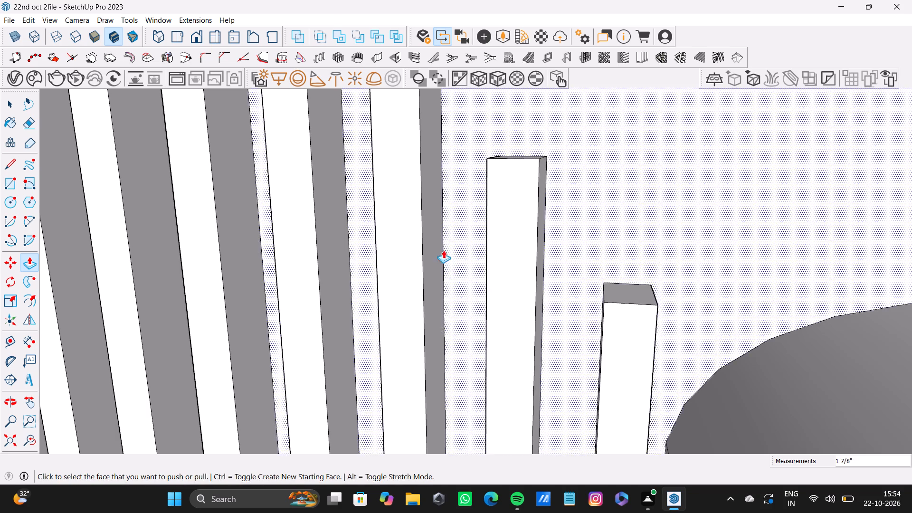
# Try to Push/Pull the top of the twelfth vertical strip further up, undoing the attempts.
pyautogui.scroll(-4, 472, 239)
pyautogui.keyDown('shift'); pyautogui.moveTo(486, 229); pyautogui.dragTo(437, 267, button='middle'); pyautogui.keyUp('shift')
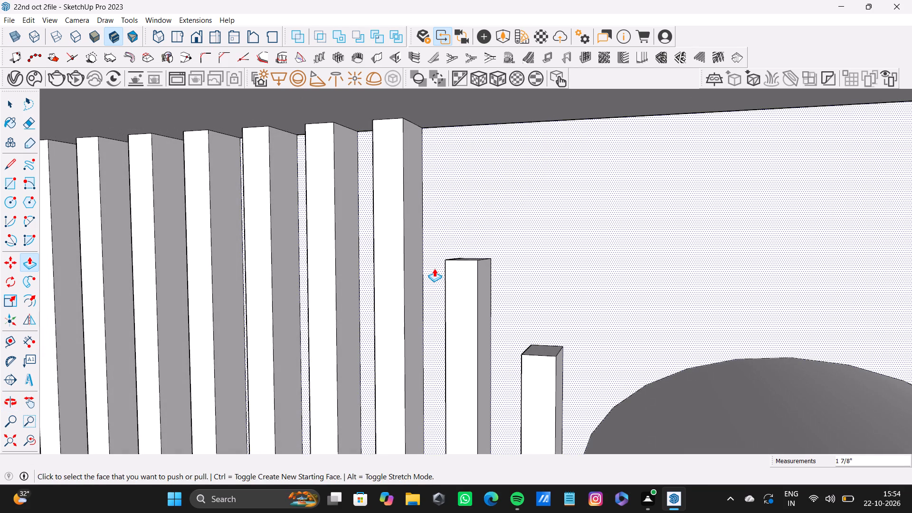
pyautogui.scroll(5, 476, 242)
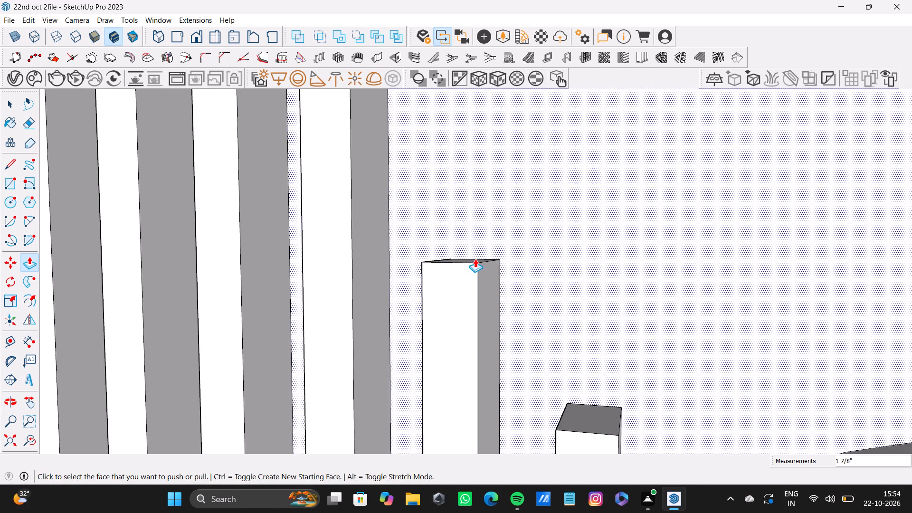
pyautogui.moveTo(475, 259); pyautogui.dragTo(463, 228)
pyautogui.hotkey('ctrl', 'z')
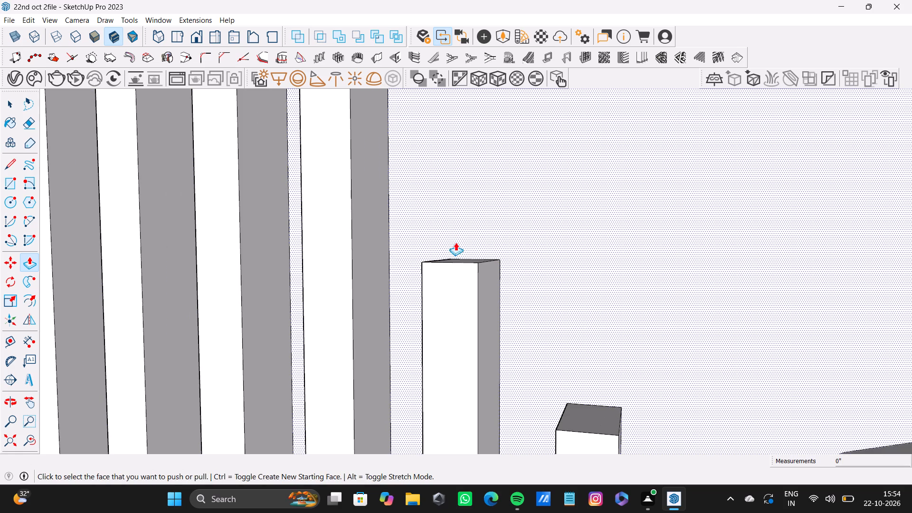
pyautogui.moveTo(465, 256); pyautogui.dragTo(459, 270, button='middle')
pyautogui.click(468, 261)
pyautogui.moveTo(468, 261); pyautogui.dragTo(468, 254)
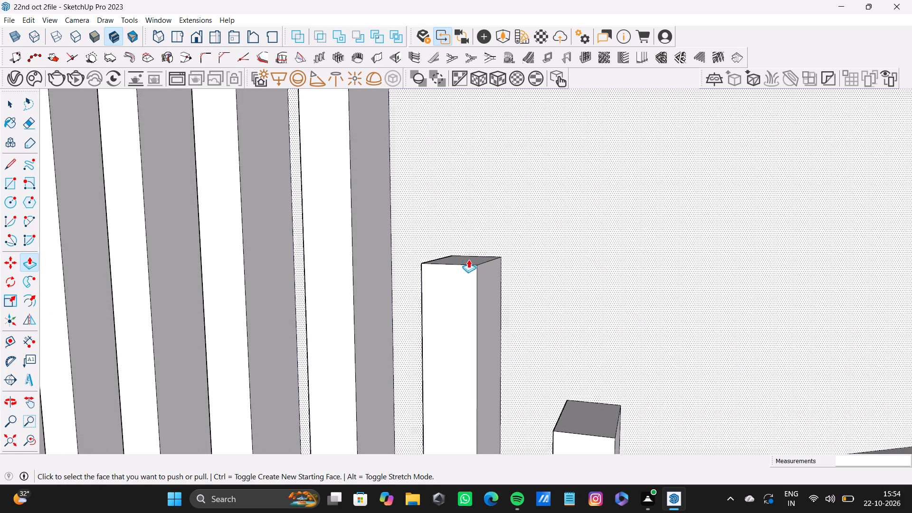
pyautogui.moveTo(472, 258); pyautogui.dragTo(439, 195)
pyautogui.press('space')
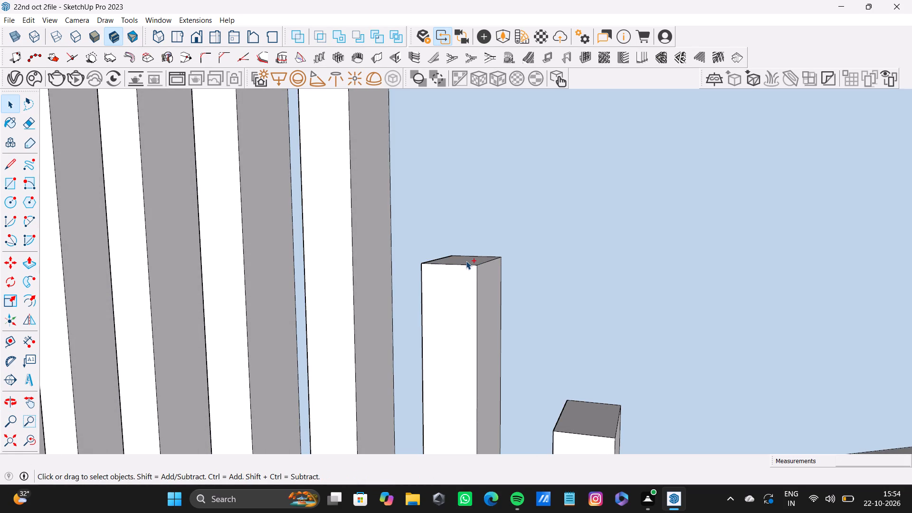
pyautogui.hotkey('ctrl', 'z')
# Push/Pull the selected top of the twelfth vertical strip up 2 5/16", plus about 5 1/2" more to the ceiling.
pyautogui.click(469, 260)
pyautogui.click(469, 263)
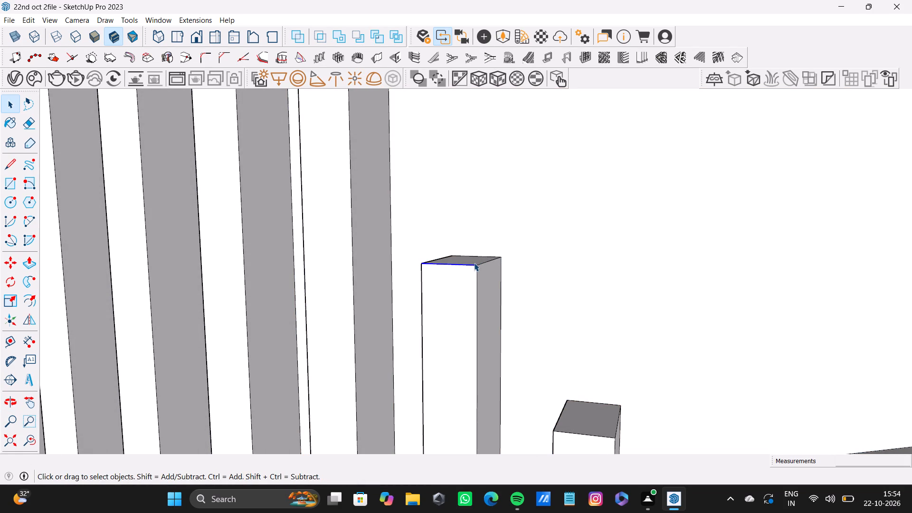
pyautogui.click(474, 263)
pyautogui.press('p')
pyautogui.moveTo(473, 262); pyautogui.dragTo(451, 190)
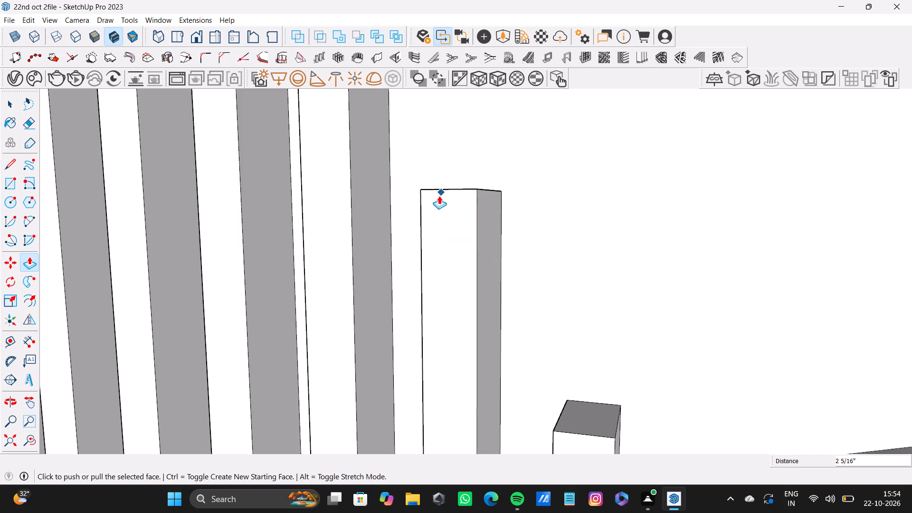
pyautogui.scroll(-3, 437, 198)
pyautogui.keyDown('shift'); pyautogui.moveTo(436, 204); pyautogui.dragTo(419, 266, button='middle'); pyautogui.keyUp('shift')
pyautogui.moveTo(439, 276); pyautogui.dragTo(420, 131)
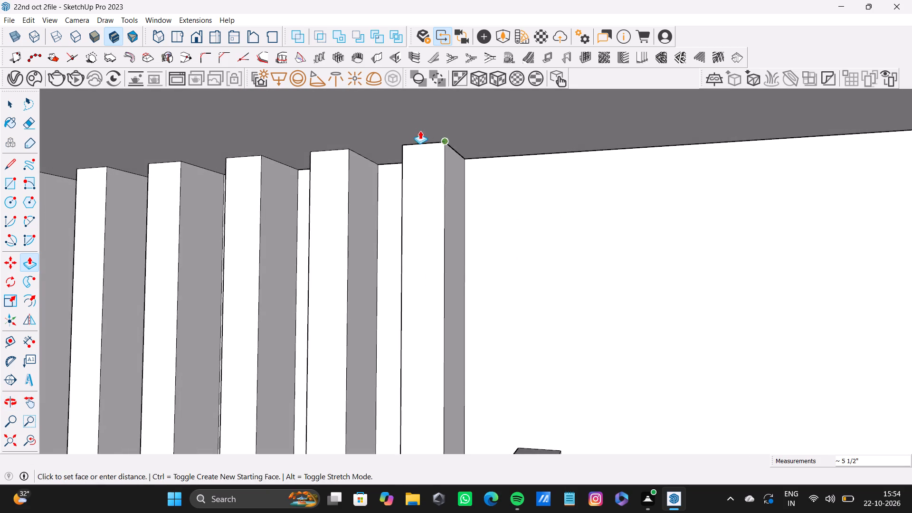
pyautogui.moveTo(420, 131); pyautogui.dragTo(419, 131)
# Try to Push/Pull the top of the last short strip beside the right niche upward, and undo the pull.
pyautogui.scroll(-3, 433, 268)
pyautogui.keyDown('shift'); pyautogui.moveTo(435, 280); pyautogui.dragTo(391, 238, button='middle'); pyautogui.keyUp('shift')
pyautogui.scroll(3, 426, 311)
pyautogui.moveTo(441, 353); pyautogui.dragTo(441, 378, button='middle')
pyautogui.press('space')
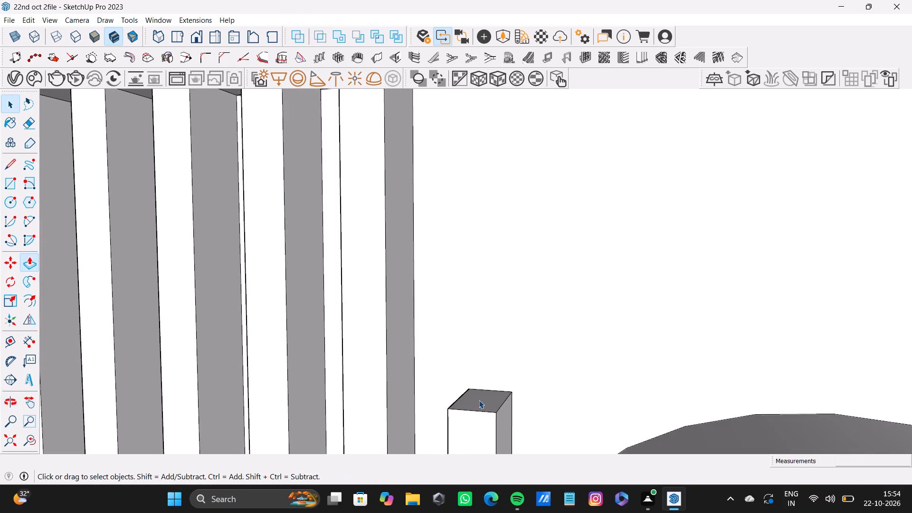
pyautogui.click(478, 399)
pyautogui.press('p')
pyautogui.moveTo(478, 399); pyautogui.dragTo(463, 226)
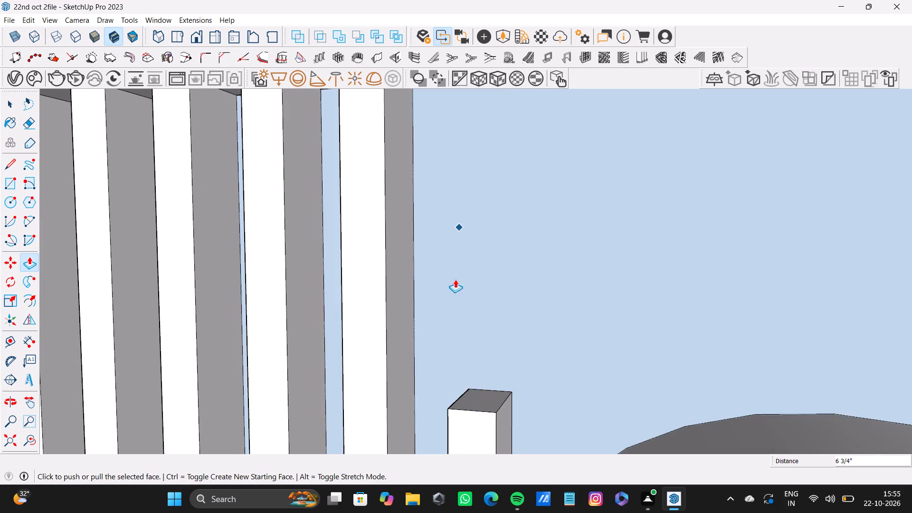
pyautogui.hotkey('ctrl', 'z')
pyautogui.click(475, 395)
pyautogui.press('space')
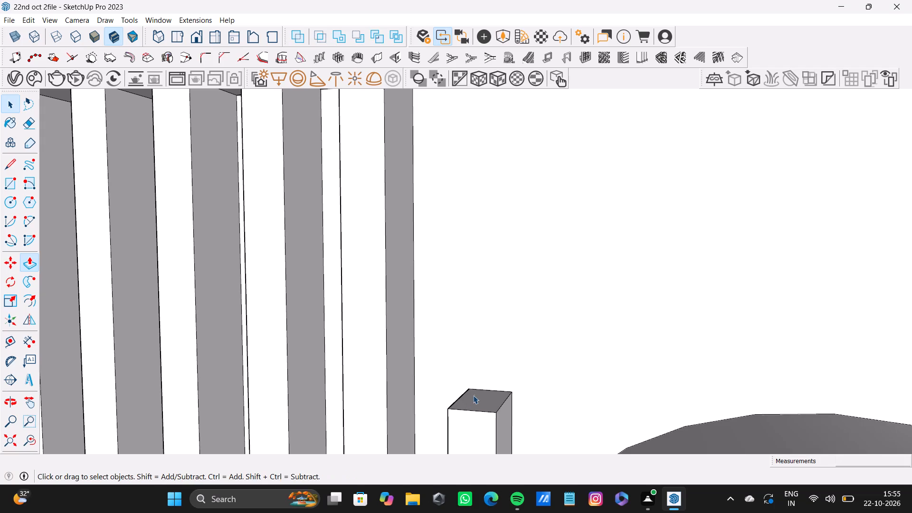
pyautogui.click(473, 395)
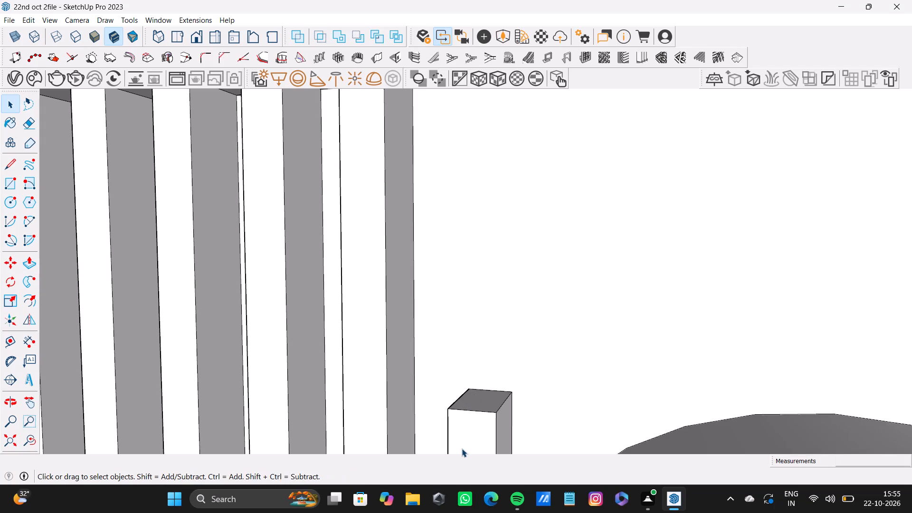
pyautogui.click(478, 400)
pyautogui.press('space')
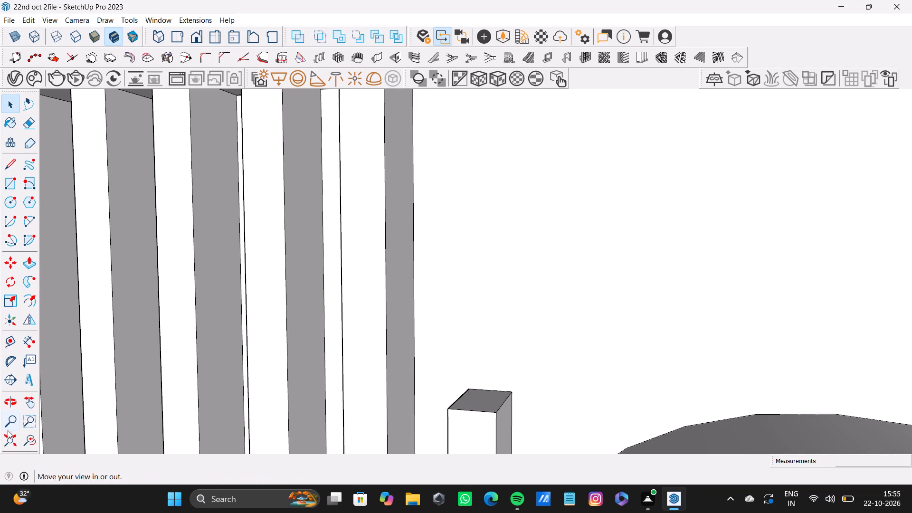
# Push/Pull the top face of the thirteenth strip, beside the right niche, about 1' 13/16" up to the ceiling.
pyautogui.click(21, 447)
pyautogui.click(3, 437)
pyautogui.moveTo(342, 289); pyautogui.dragTo(294, 312, button='middle')
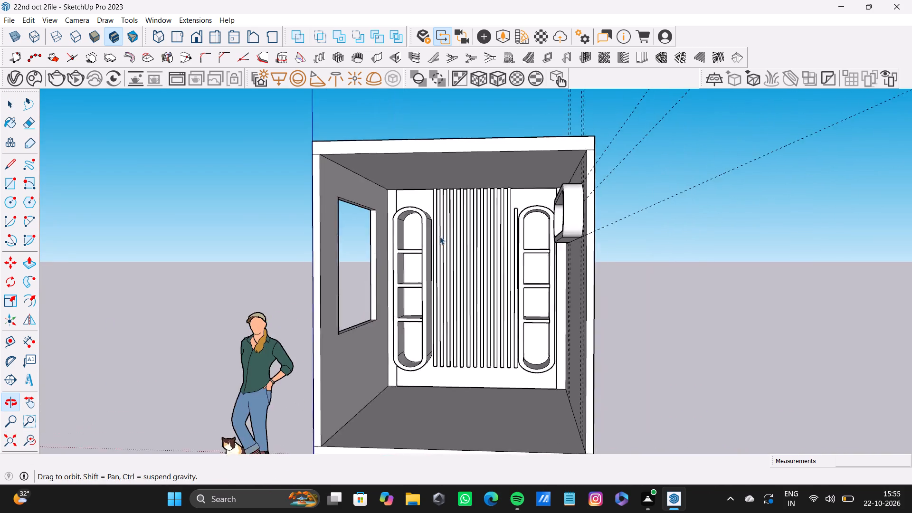
pyautogui.scroll(4, 475, 193)
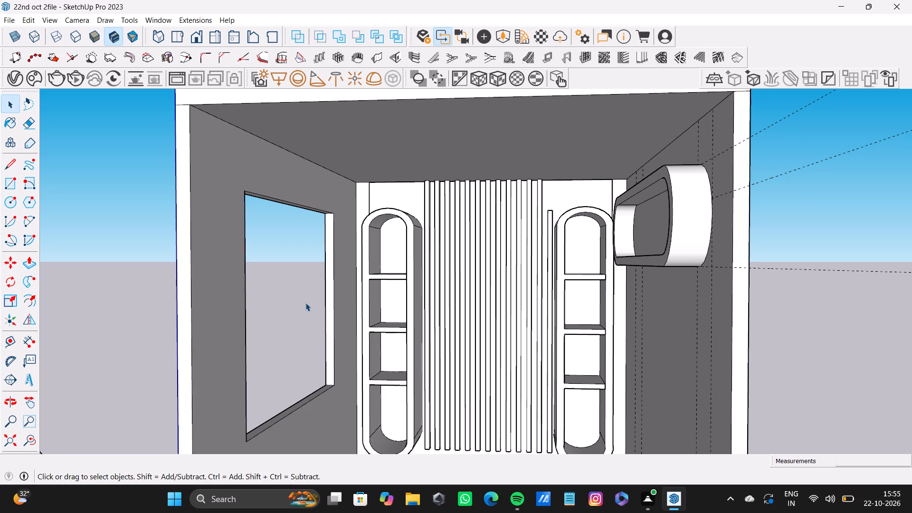
pyautogui.scroll(20, 575, 196)
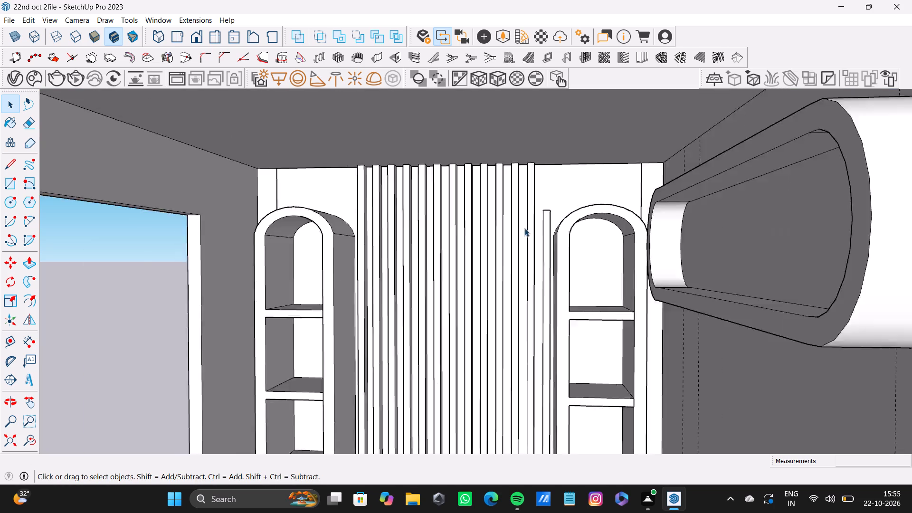
pyautogui.scroll(6, 524, 228)
pyautogui.moveTo(560, 212); pyautogui.dragTo(498, 305, button='middle')
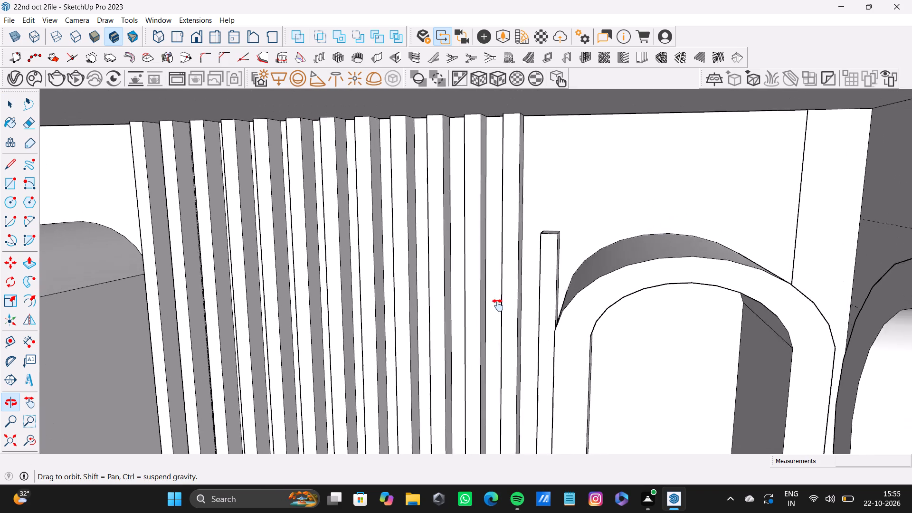
pyautogui.moveTo(498, 305); pyautogui.dragTo(486, 319, button='middle')
pyautogui.scroll(7, 517, 290)
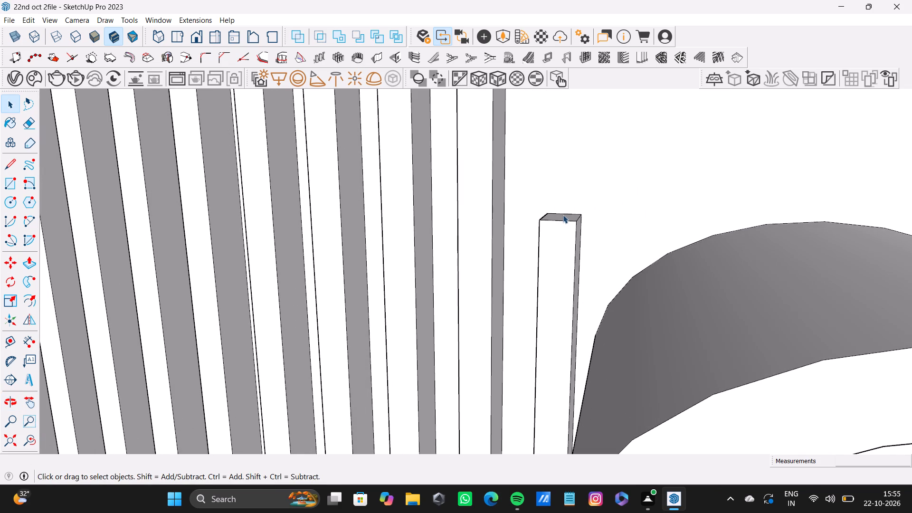
pyautogui.click(570, 216)
pyautogui.click(570, 218)
pyautogui.press('p')
pyautogui.moveTo(575, 214); pyautogui.dragTo(575, 223, button='middle')
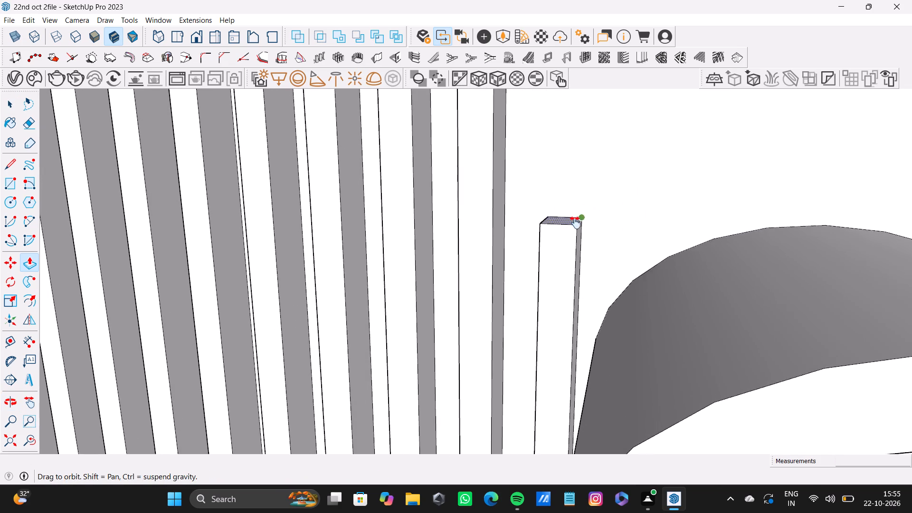
pyautogui.moveTo(575, 223); pyautogui.dragTo(543, 320, button='middle')
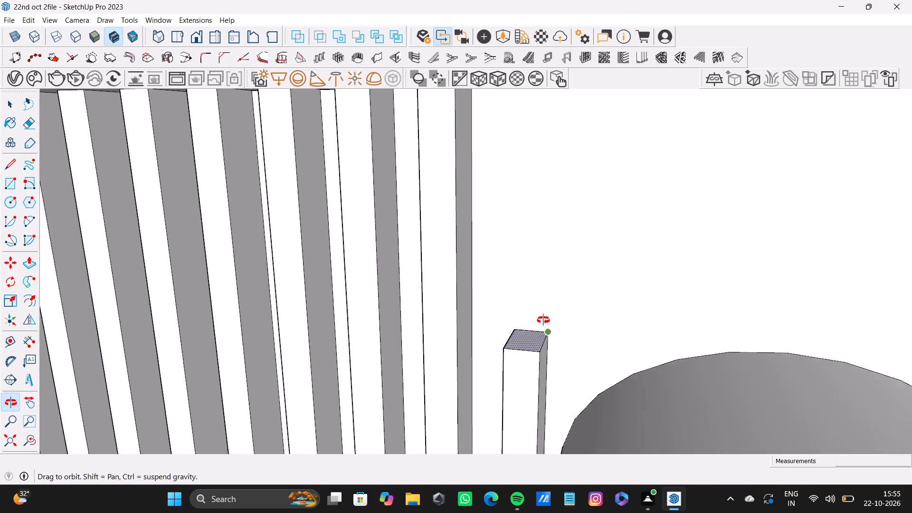
pyautogui.moveTo(543, 320); pyautogui.dragTo(543, 317, button='middle')
pyautogui.moveTo(528, 359); pyautogui.dragTo(507, 117)
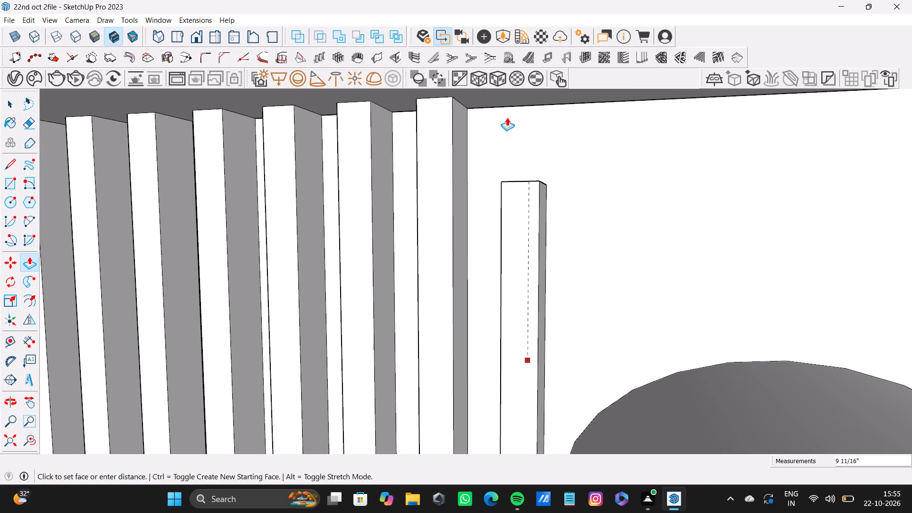
pyautogui.moveTo(507, 117); pyautogui.dragTo(508, 90)
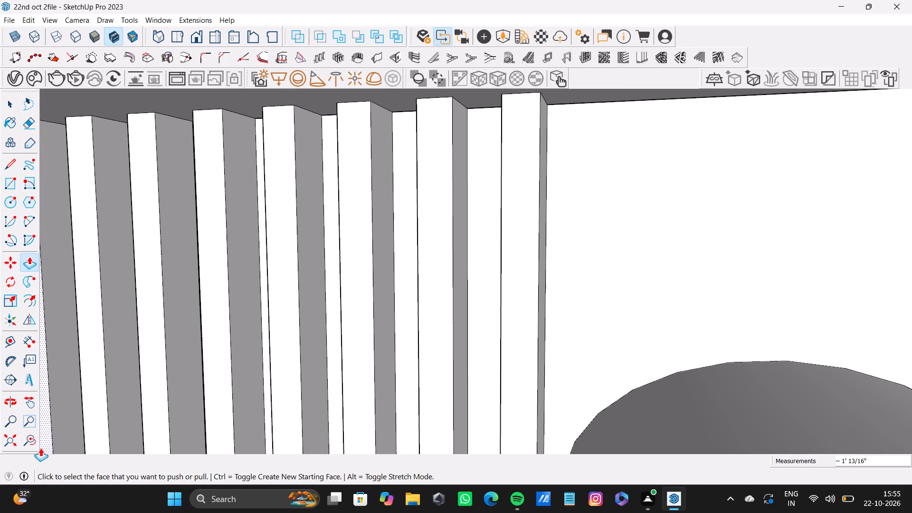
# Examine the back wall's vertical strips and both shelved niches from several angles, including the strips' lower ends.
pyautogui.click(31, 440)
pyautogui.click(7, 442)
pyautogui.moveTo(494, 230); pyautogui.dragTo(536, 230, button='middle')
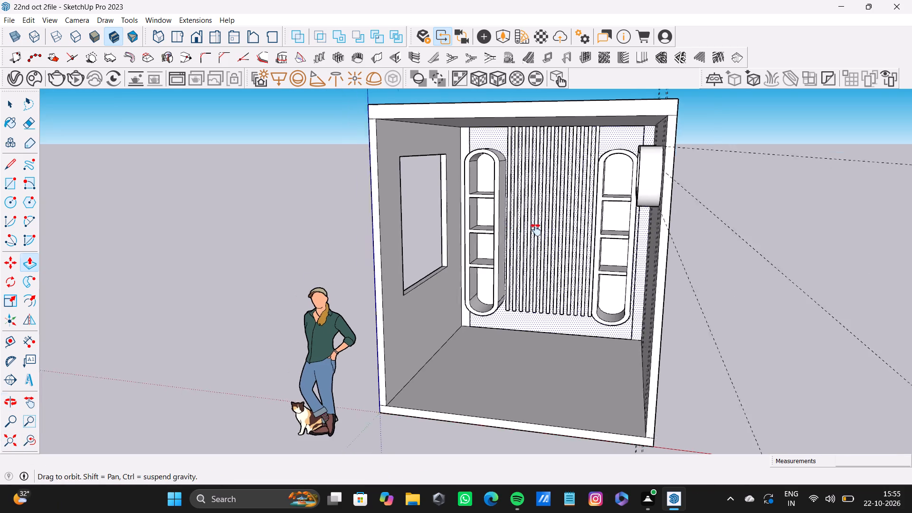
pyautogui.moveTo(536, 230); pyautogui.dragTo(445, 239, button='middle')
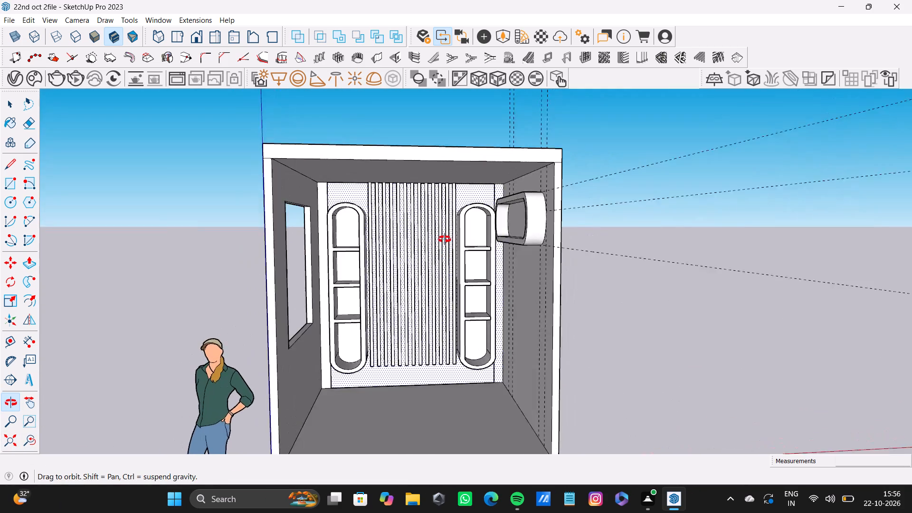
pyautogui.moveTo(445, 239); pyautogui.dragTo(437, 228, button='middle')
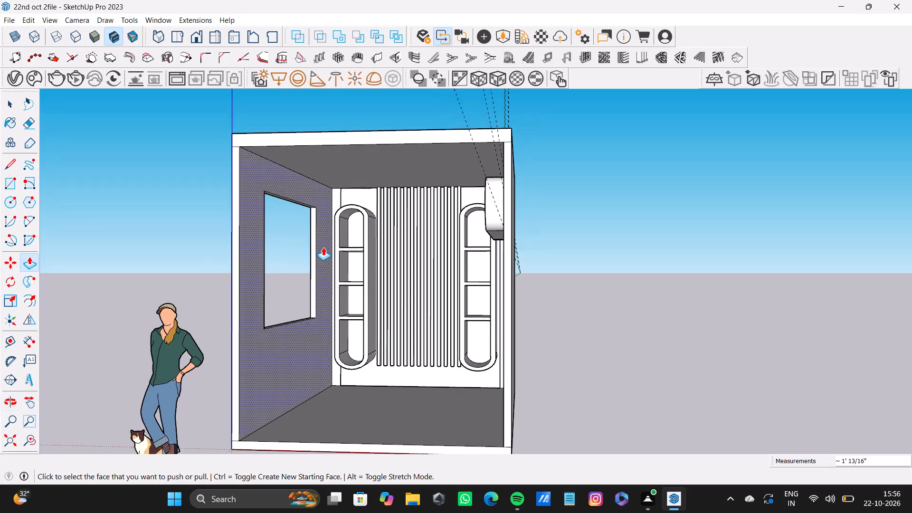
pyautogui.scroll(-2, 351, 264)
pyautogui.keyDown('shift'); pyautogui.moveTo(354, 265); pyautogui.dragTo(396, 231, button='middle'); pyautogui.keyUp('shift')
pyautogui.scroll(7, 394, 246)
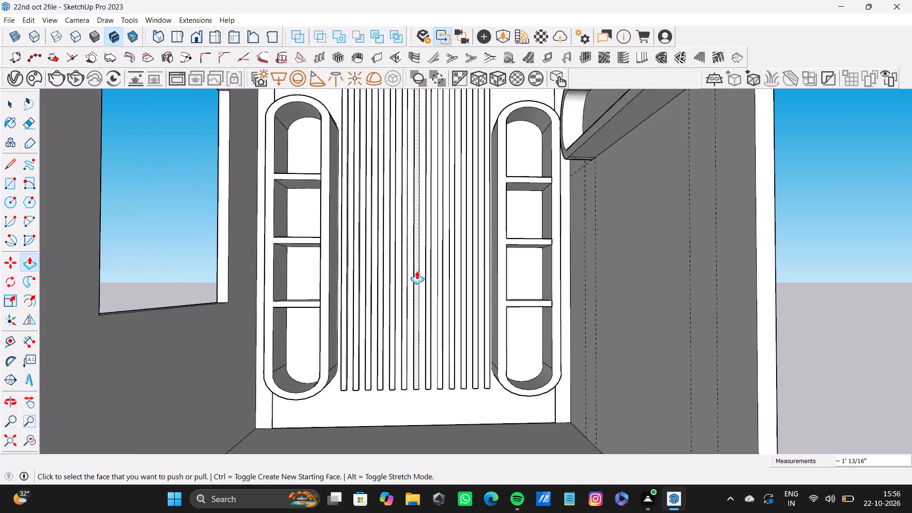
pyautogui.keyDown('shift'); pyautogui.moveTo(417, 271); pyautogui.dragTo(394, 249, button='middle'); pyautogui.keyUp('shift')
pyautogui.press('space')
pyautogui.scroll(7, 332, 283)
pyautogui.moveTo(333, 304); pyautogui.dragTo(301, 305, button='middle')
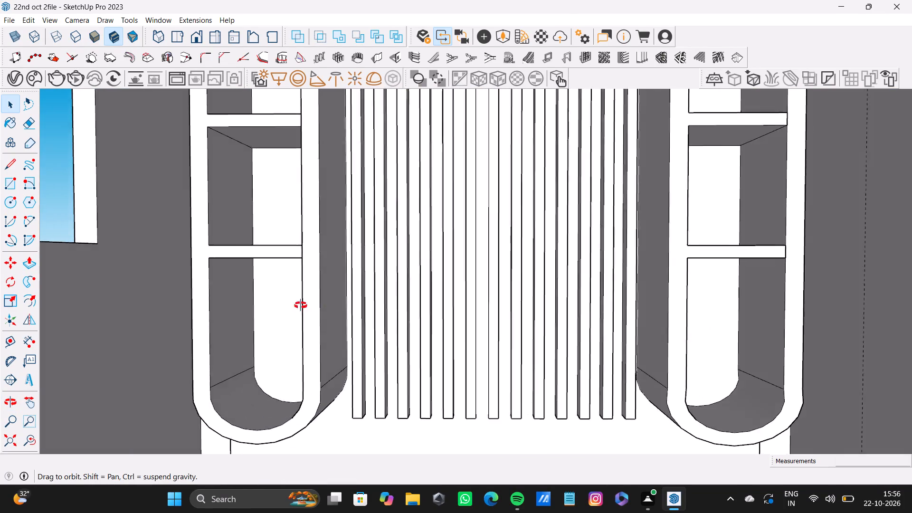
pyautogui.moveTo(301, 305); pyautogui.dragTo(259, 322, button='middle')
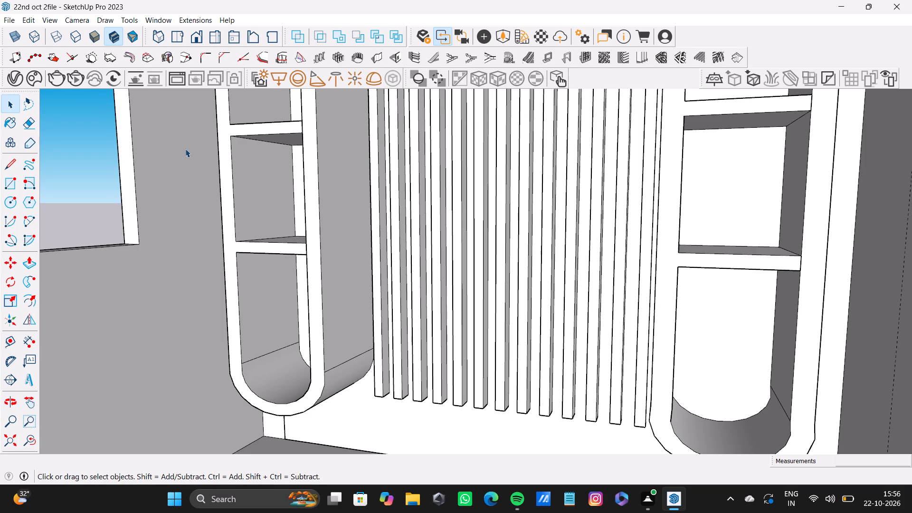
pyautogui.scroll(-7, 282, 199)
pyautogui.keyDown('shift'); pyautogui.moveTo(283, 235); pyautogui.dragTo(391, 247, button='middle'); pyautogui.keyUp('shift')
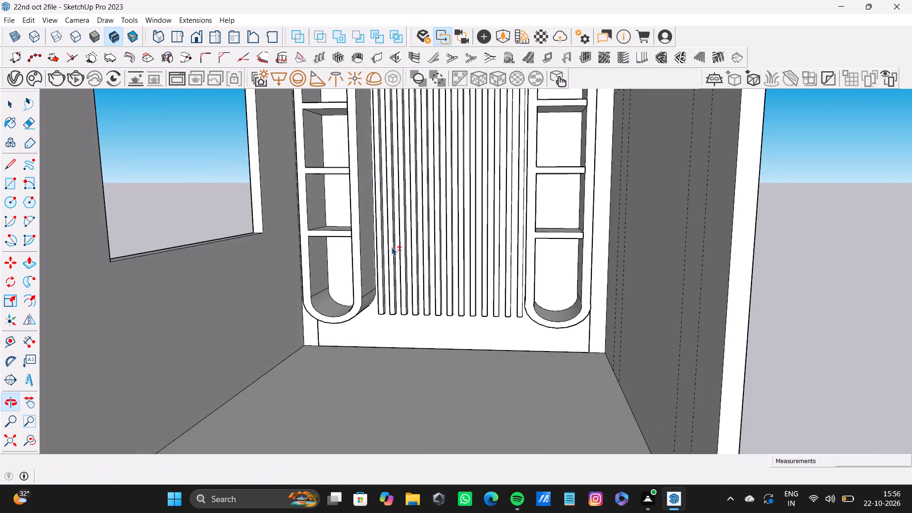
pyautogui.scroll(6, 331, 232)
pyautogui.moveTo(379, 271); pyautogui.dragTo(404, 218, button='middle')
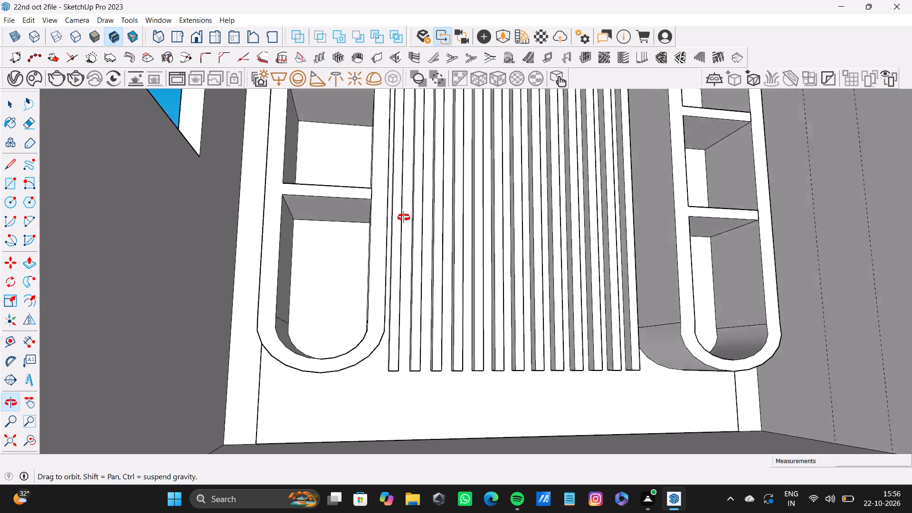
pyautogui.moveTo(404, 218); pyautogui.dragTo(264, 339, button='middle')
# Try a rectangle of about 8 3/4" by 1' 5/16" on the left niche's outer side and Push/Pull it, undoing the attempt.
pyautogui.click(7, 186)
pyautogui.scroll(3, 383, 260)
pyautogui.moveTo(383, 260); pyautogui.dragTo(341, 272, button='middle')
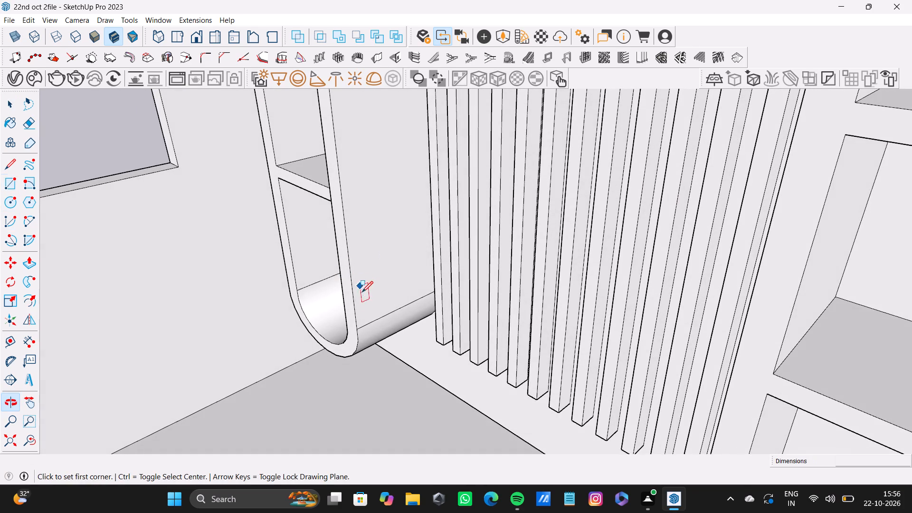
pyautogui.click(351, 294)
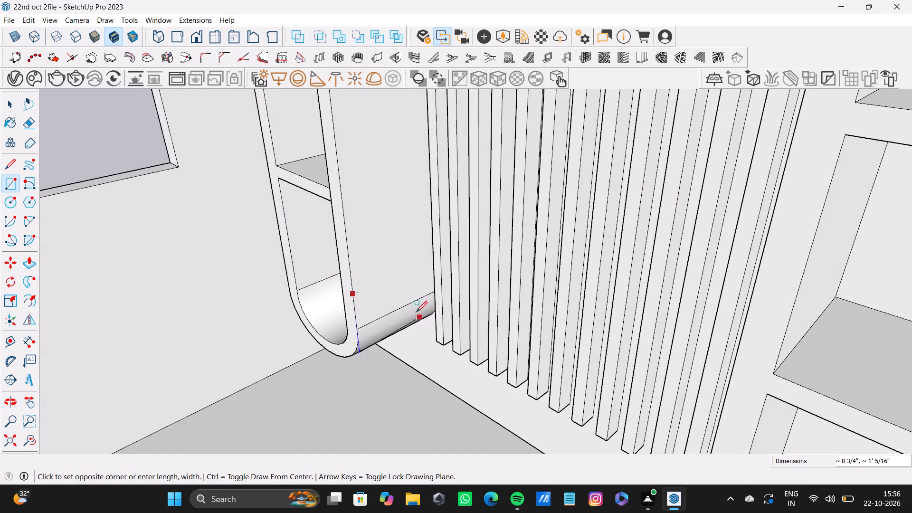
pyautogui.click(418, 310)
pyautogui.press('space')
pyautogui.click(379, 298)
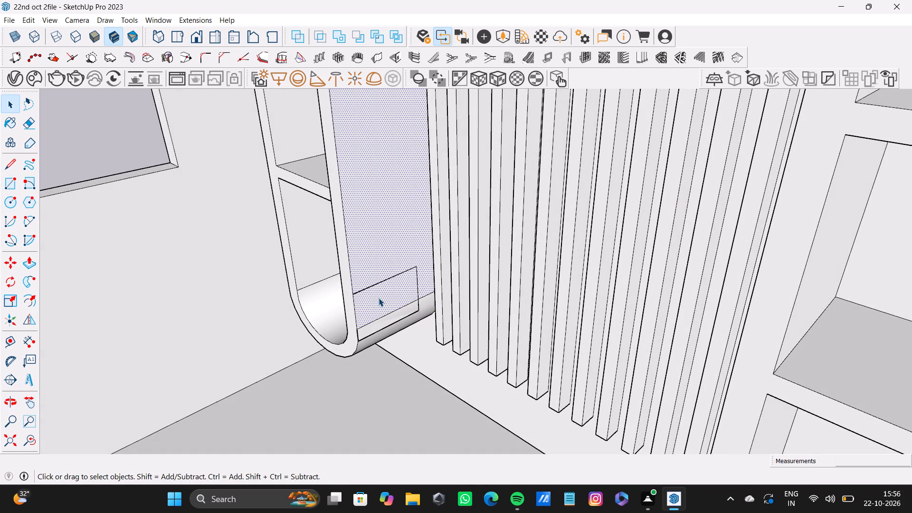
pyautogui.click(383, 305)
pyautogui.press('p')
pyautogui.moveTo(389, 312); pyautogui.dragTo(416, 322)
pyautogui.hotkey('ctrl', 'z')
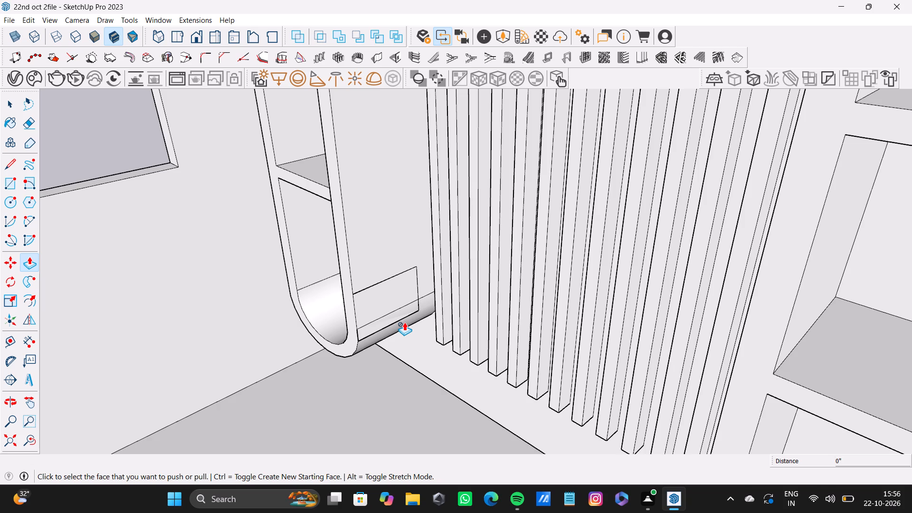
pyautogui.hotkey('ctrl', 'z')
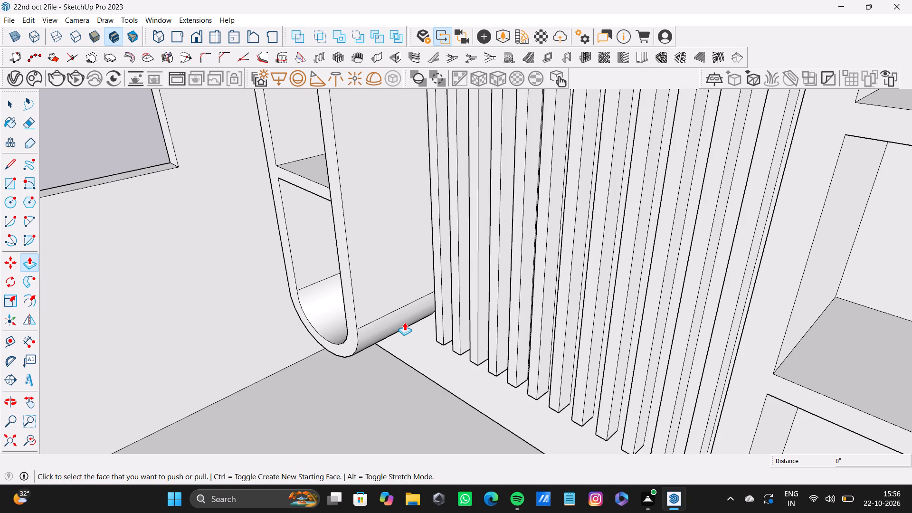
# Examine where the vertical strips meet the ceiling and how they sit between the two shelved niches.
pyautogui.scroll(-6, 402, 318)
pyautogui.click(28, 443)
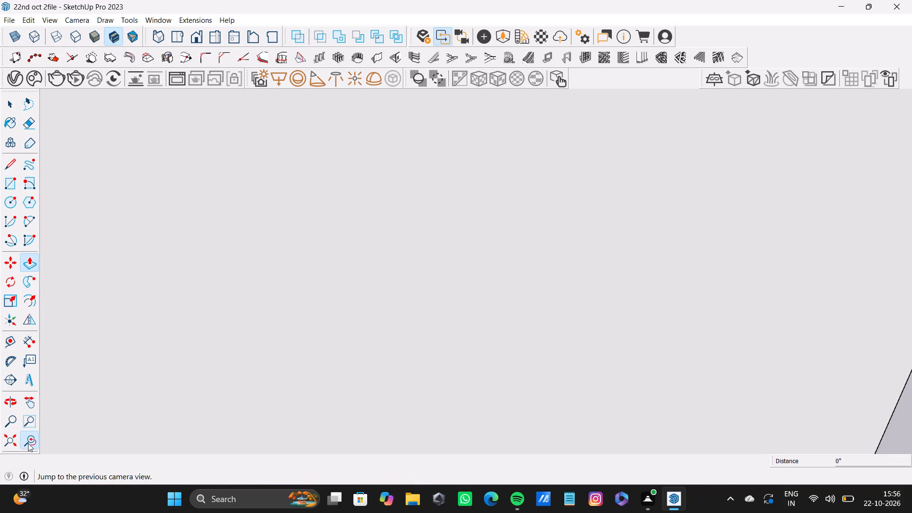
pyautogui.click(16, 438)
pyautogui.moveTo(351, 332); pyautogui.dragTo(499, 244, button='middle')
pyautogui.scroll(8, 473, 191)
pyautogui.moveTo(475, 196); pyautogui.dragTo(488, 102, button='middle')
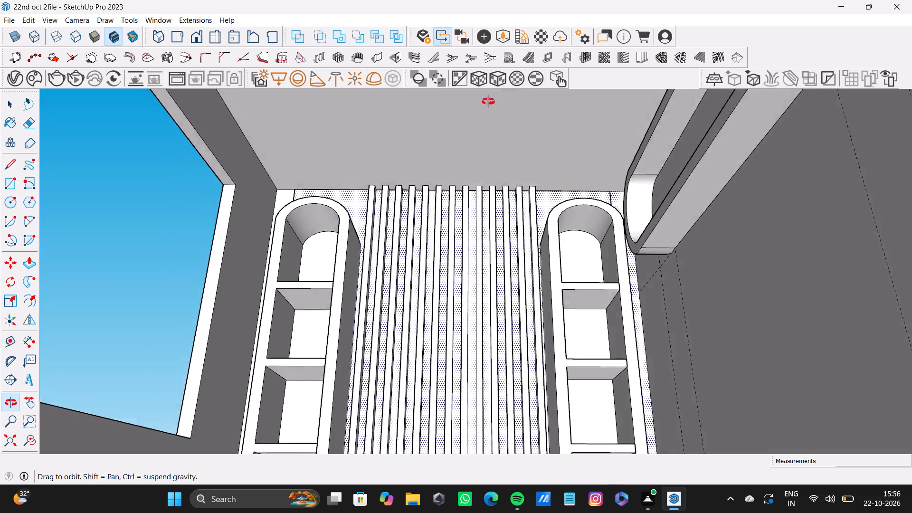
pyautogui.moveTo(488, 102); pyautogui.dragTo(469, 231, button='middle')
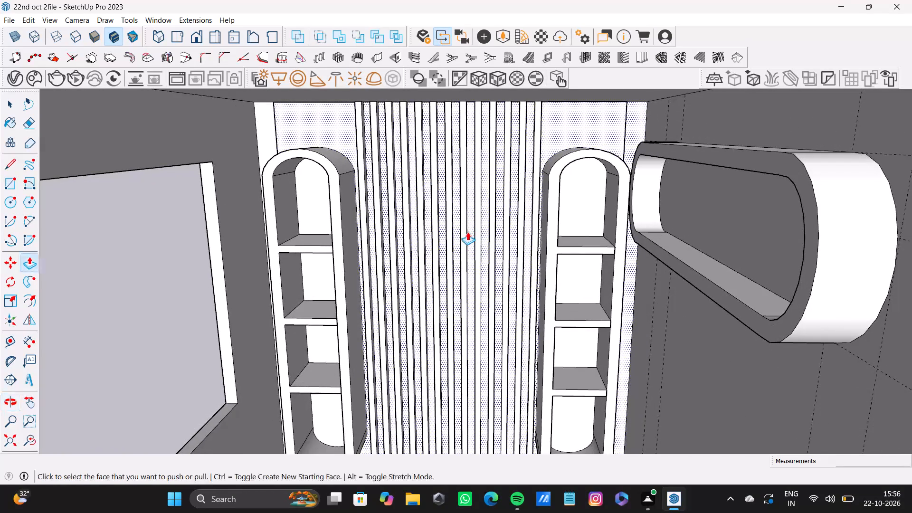
pyautogui.scroll(-7, 360, 210)
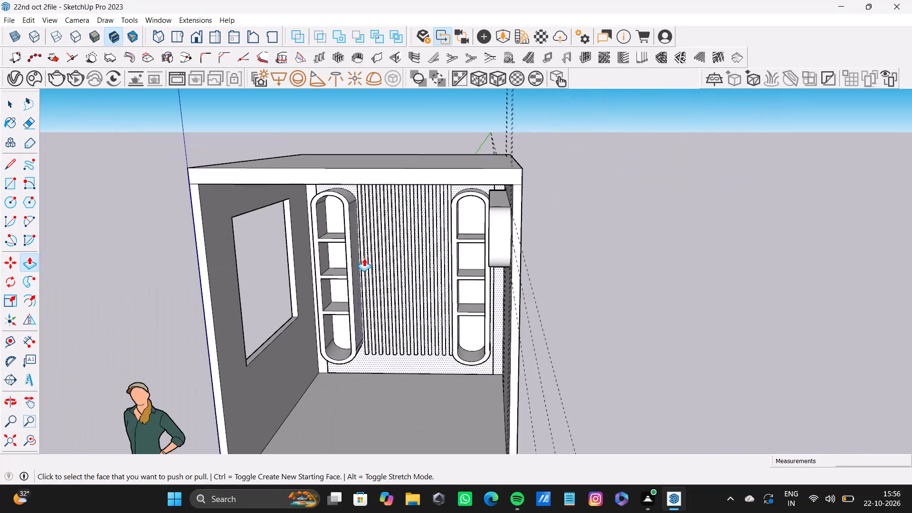
pyautogui.moveTo(364, 258); pyautogui.dragTo(361, 180, button='middle')
pyautogui.keyDown('shift'); pyautogui.scroll(7, 323, 225); pyautogui.keyUp('shift')
pyautogui.moveTo(321, 226); pyautogui.dragTo(267, 244, button='middle')
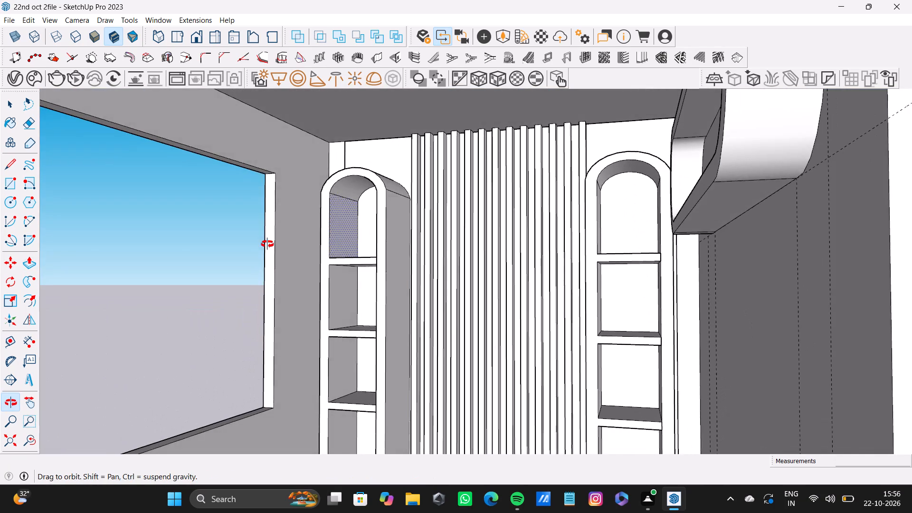
pyautogui.moveTo(267, 244); pyautogui.dragTo(394, 215, button='middle')
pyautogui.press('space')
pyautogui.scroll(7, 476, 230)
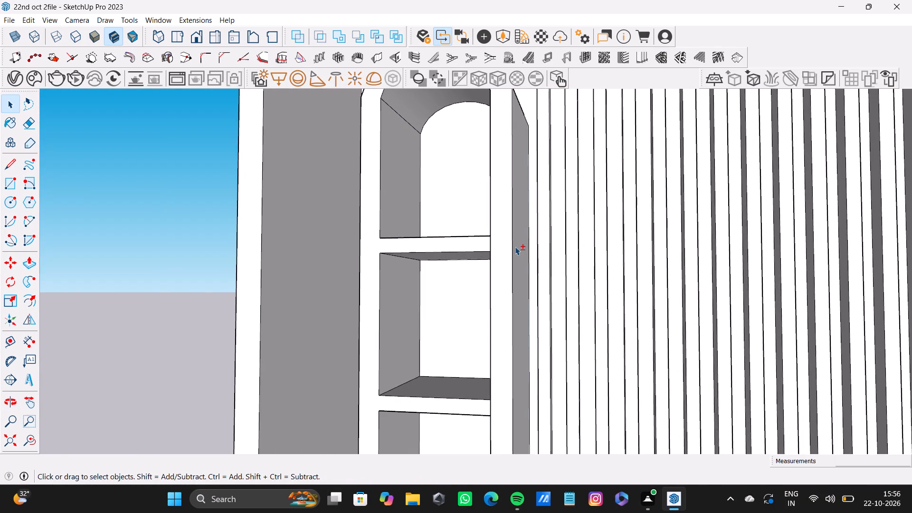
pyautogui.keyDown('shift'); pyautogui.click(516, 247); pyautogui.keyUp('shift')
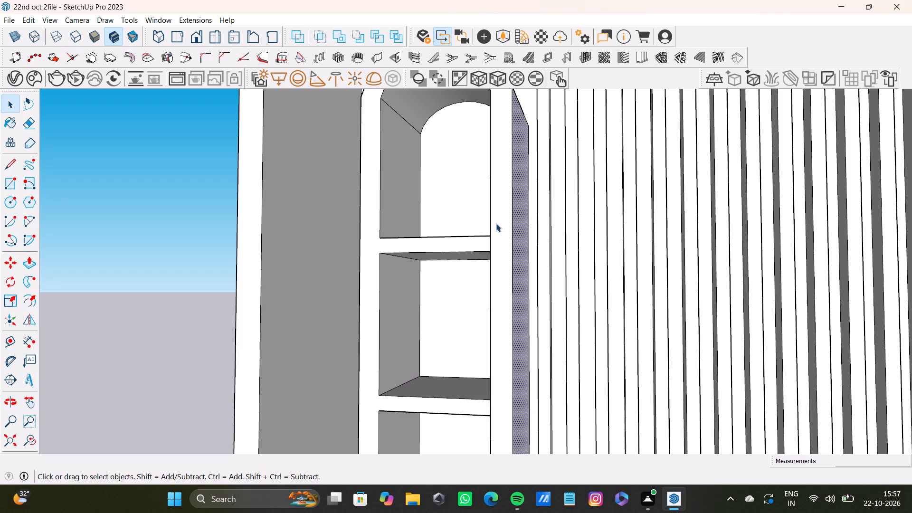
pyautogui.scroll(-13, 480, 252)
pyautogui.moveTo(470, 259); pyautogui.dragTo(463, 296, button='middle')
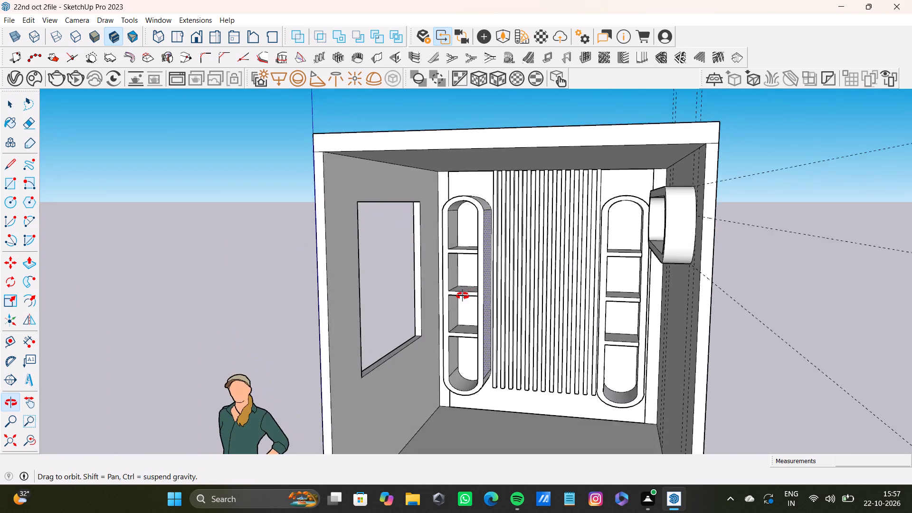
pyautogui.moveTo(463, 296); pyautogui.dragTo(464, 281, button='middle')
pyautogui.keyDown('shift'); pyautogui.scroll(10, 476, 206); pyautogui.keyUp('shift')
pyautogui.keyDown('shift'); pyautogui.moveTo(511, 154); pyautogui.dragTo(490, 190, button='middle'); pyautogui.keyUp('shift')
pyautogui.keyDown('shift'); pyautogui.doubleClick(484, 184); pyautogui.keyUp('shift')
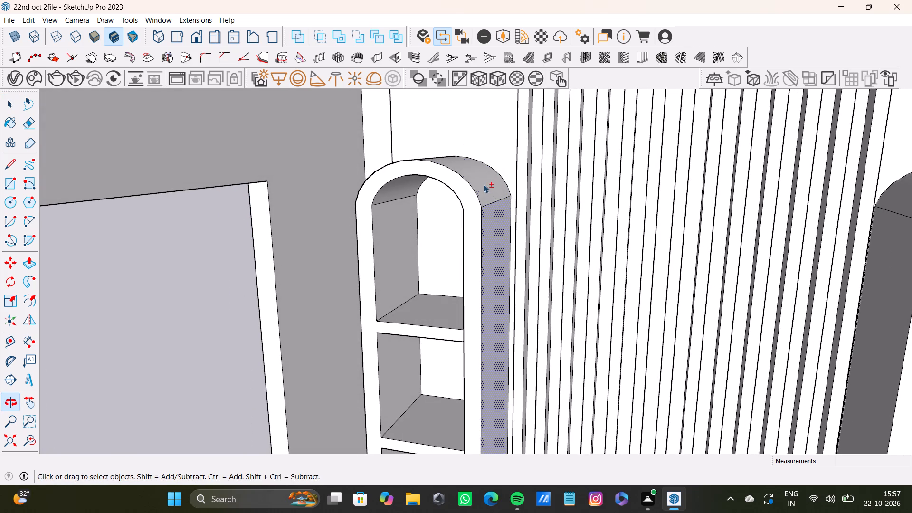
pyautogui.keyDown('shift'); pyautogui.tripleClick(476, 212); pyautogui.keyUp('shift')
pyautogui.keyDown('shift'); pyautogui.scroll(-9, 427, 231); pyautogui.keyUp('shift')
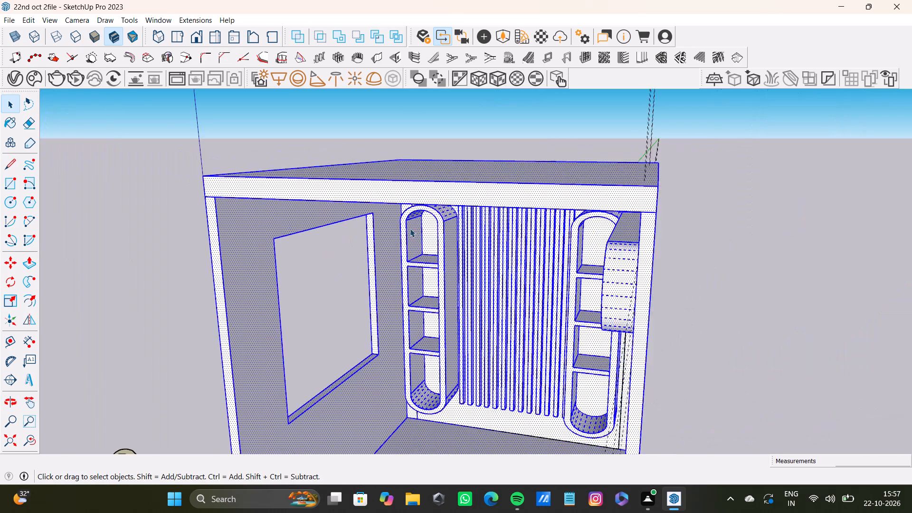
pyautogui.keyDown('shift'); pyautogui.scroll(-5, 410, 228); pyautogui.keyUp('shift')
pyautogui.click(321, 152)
# Select the left shelved niche's front frame, its outer side face beside the strips, and its outer and inner arched surfaces.
pyautogui.scroll(4, 353, 227)
pyautogui.moveTo(408, 263); pyautogui.dragTo(439, 197, button='middle')
pyautogui.scroll(5, 439, 197)
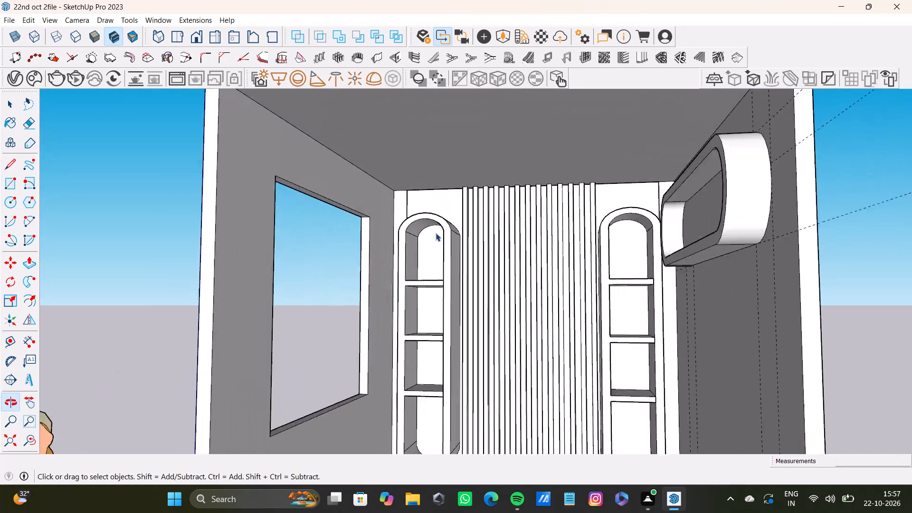
pyautogui.scroll(4, 436, 233)
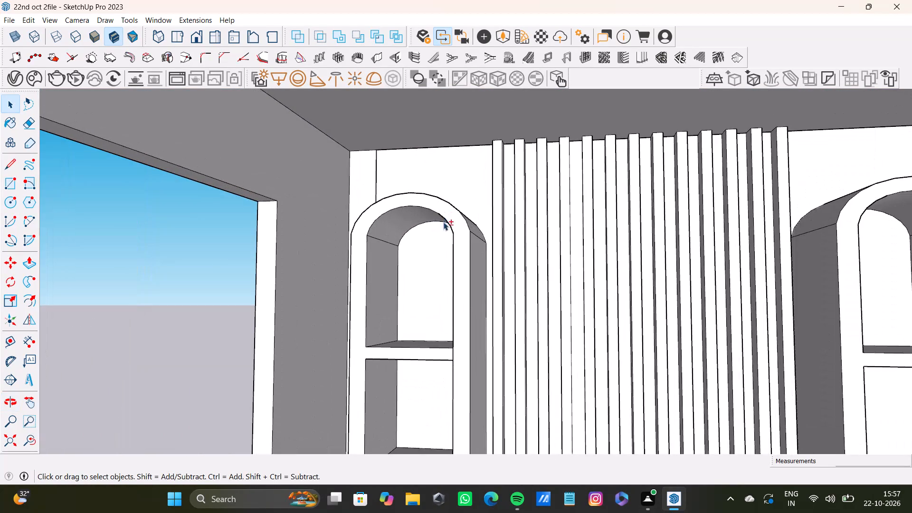
pyautogui.keyDown('shift'); pyautogui.doubleClick(475, 273); pyautogui.keyUp('shift')
pyautogui.keyDown('shift'); pyautogui.doubleClick(461, 284); pyautogui.keyUp('shift')
pyautogui.keyDown('shift'); pyautogui.moveTo(468, 266); pyautogui.dragTo(447, 303, button='middle'); pyautogui.keyUp('shift')
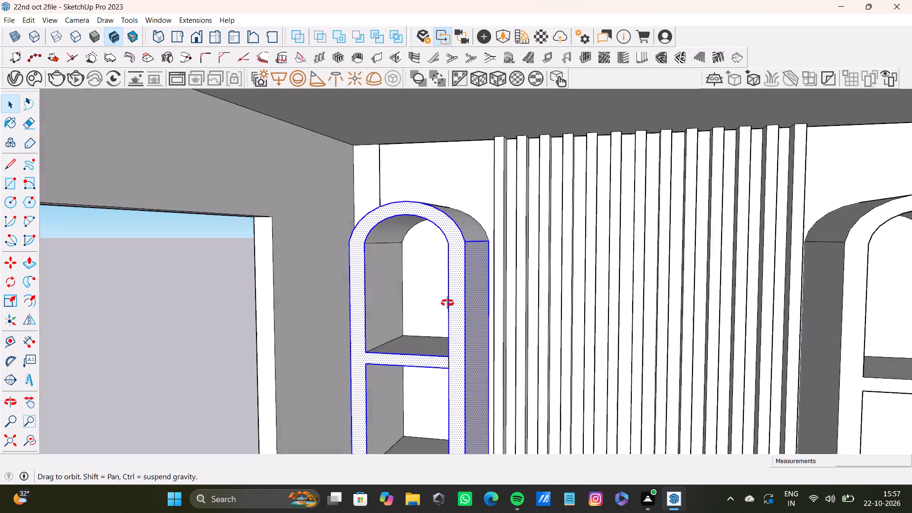
pyautogui.keyDown('shift'); pyautogui.moveTo(447, 303); pyautogui.dragTo(438, 311, button='middle'); pyautogui.keyUp('shift')
pyautogui.keyDown('shift'); pyautogui.scroll(3, 456, 237); pyautogui.keyUp('shift')
pyautogui.keyDown('shift'); pyautogui.doubleClick(466, 228); pyautogui.keyUp('shift')
pyautogui.keyDown('shift'); pyautogui.doubleClick(377, 228); pyautogui.keyUp('shift')
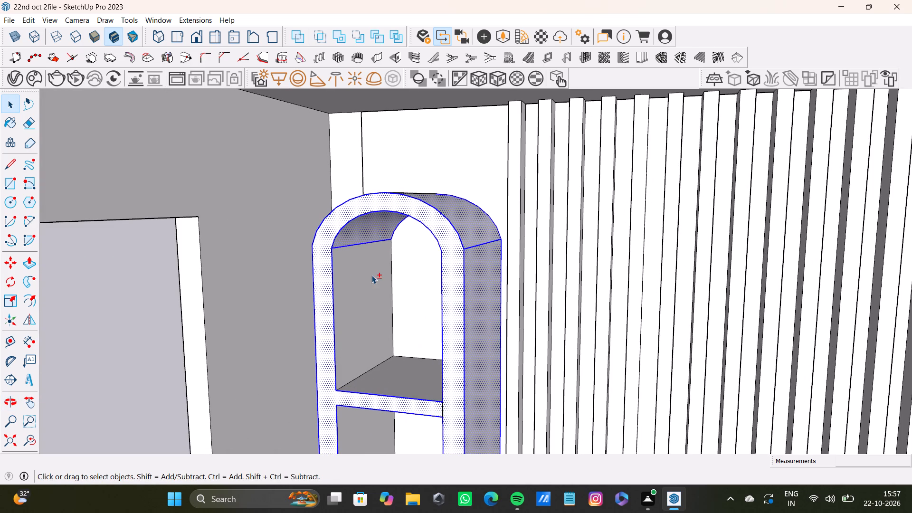
# Add the inner side faces of the left niche's top two compartments and the adjoining shelf surfaces to the selection.
pyautogui.keyDown('shift'); pyautogui.doubleClick(371, 275); pyautogui.keyUp('shift')
pyautogui.keyDown('shift'); pyautogui.moveTo(393, 297); pyautogui.dragTo(454, 337, button='middle'); pyautogui.keyUp('shift')
pyautogui.keyDown('shift'); pyautogui.doubleClick(435, 387); pyautogui.keyUp('shift')
pyautogui.keyDown('shift'); pyautogui.scroll(1, 434, 390); pyautogui.keyUp('shift')
pyautogui.keyDown('shift'); pyautogui.moveTo(434, 390); pyautogui.dragTo(434, 237, button='middle'); pyautogui.keyUp('shift')
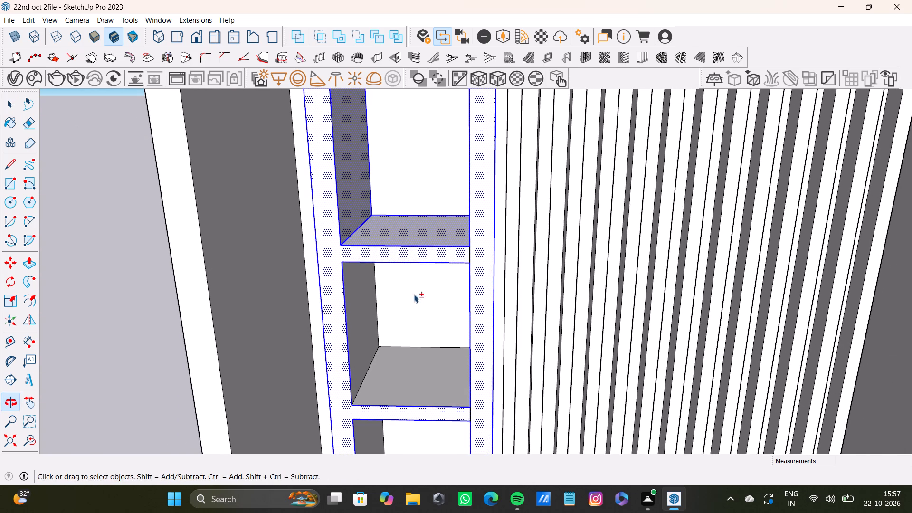
pyautogui.keyDown('shift'); pyautogui.doubleClick(353, 323); pyautogui.keyUp('shift')
pyautogui.keyDown('shift'); pyautogui.doubleClick(387, 368); pyautogui.keyUp('shift')
pyautogui.keyDown('shift'); pyautogui.moveTo(415, 385); pyautogui.dragTo(544, 353, button='middle'); pyautogui.keyUp('shift')
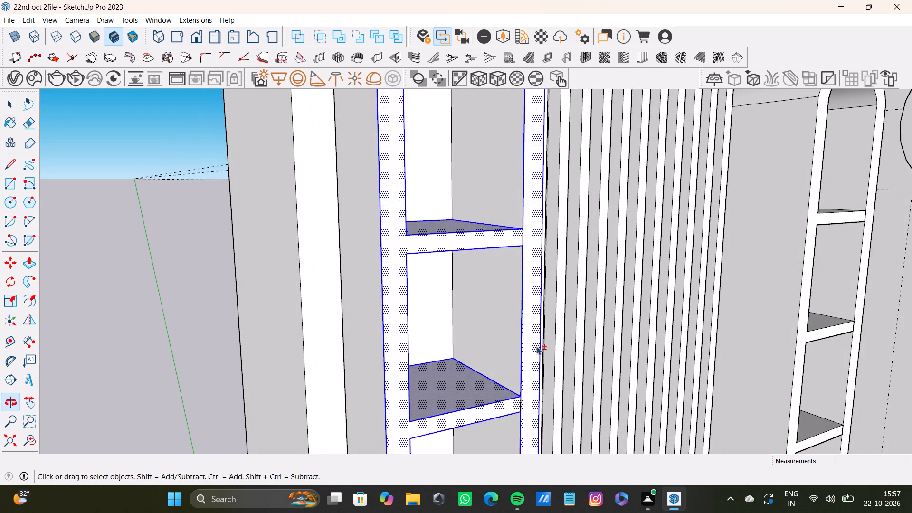
pyautogui.keyDown('shift'); pyautogui.click(502, 335); pyautogui.keyUp('shift')
pyautogui.keyDown('shift'); pyautogui.moveTo(502, 335); pyautogui.dragTo(502, 330); pyautogui.keyUp('shift')
pyautogui.keyDown('shift'); pyautogui.doubleClick(494, 194); pyautogui.keyUp('shift')
pyautogui.keyDown('shift'); pyautogui.moveTo(497, 257); pyautogui.dragTo(446, 193, button='middle'); pyautogui.keyUp('shift')
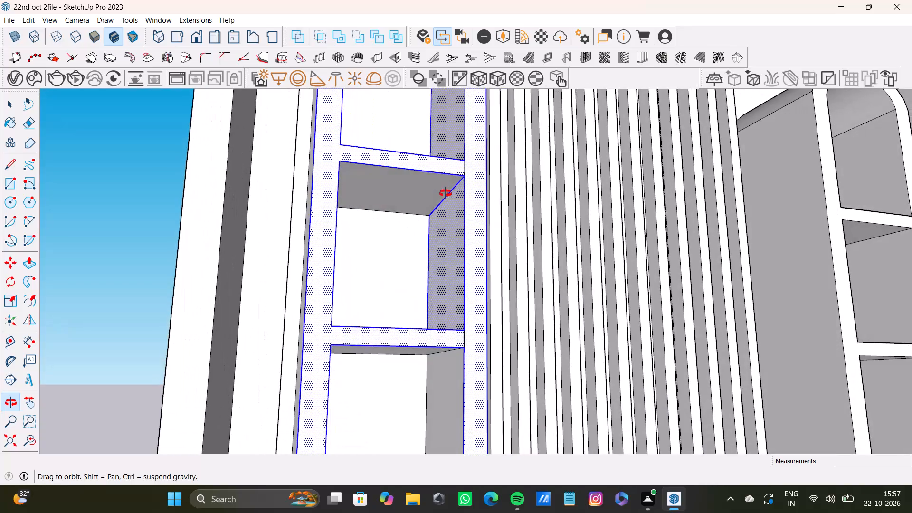
pyautogui.keyDown('shift'); pyautogui.moveTo(446, 193); pyautogui.dragTo(429, 253, button='middle'); pyautogui.keyUp('shift')
pyautogui.keyDown('shift'); pyautogui.doubleClick(412, 262); pyautogui.keyUp('shift')
# Add the third compartment's shelf underside, both inner side faces and back panel of the left niche to the selection.
pyautogui.keyDown('shift'); pyautogui.scroll(-4, 399, 278); pyautogui.keyUp('shift')
pyautogui.keyDown('shift'); pyautogui.moveTo(399, 282); pyautogui.dragTo(396, 236, button='middle'); pyautogui.keyUp('shift')
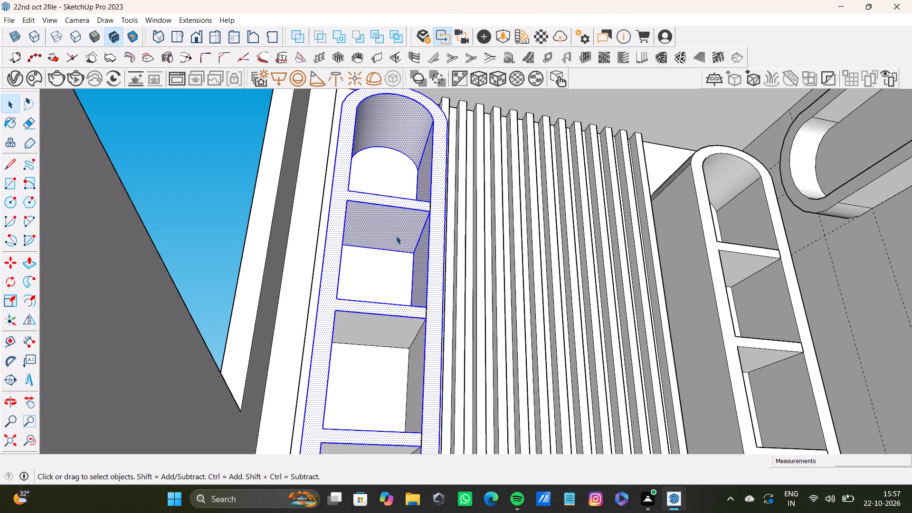
pyautogui.scroll(-6, 301, 313)
pyautogui.keyDown('shift'); pyautogui.moveTo(317, 316); pyautogui.dragTo(323, 248, button='middle'); pyautogui.keyUp('shift')
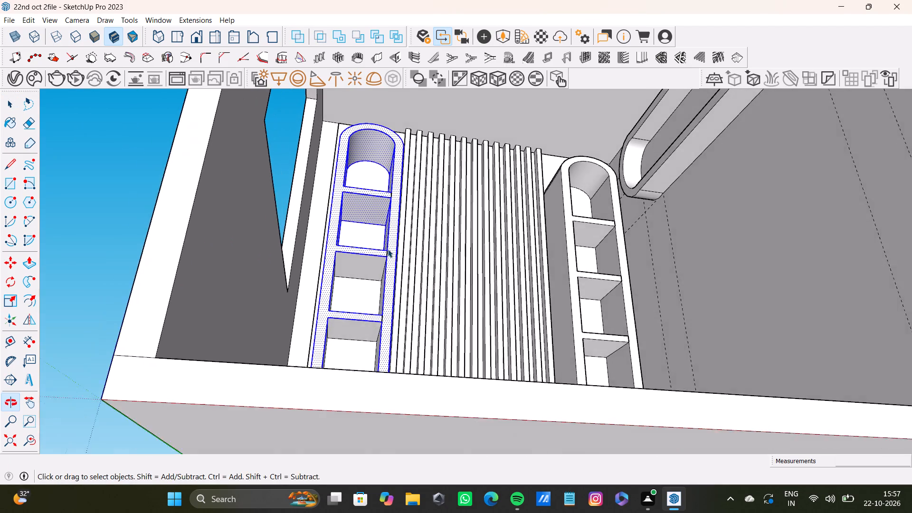
pyautogui.scroll(6, 399, 251)
pyautogui.moveTo(337, 251); pyautogui.dragTo(298, 273, button='middle')
pyautogui.keyDown('shift'); pyautogui.click(321, 289); pyautogui.keyUp('shift')
pyautogui.keyDown('shift'); pyautogui.click(289, 317); pyautogui.keyUp('shift')
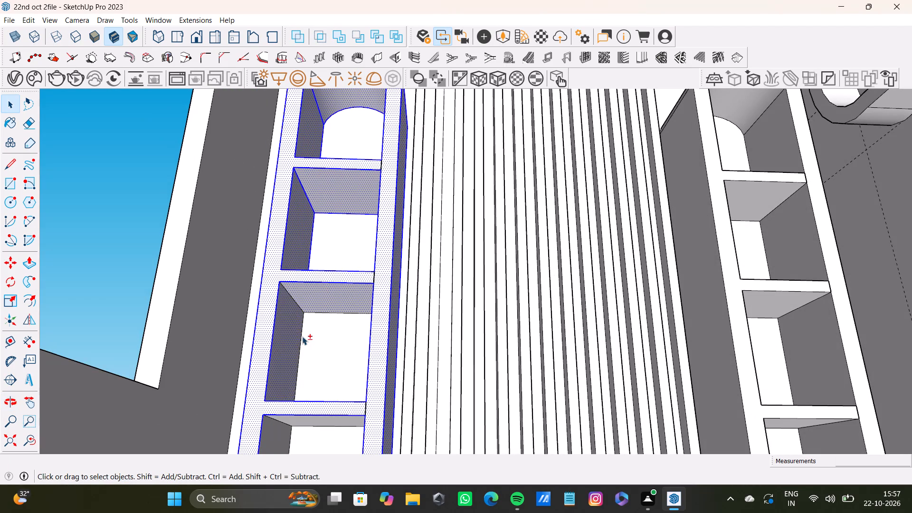
pyautogui.keyDown('shift'); pyautogui.click(306, 340); pyautogui.keyUp('shift')
pyautogui.moveTo(329, 351); pyautogui.dragTo(411, 375, button='middle')
pyautogui.keyDown('shift'); pyautogui.moveTo(389, 363); pyautogui.dragTo(225, 360, button='middle'); pyautogui.keyUp('shift')
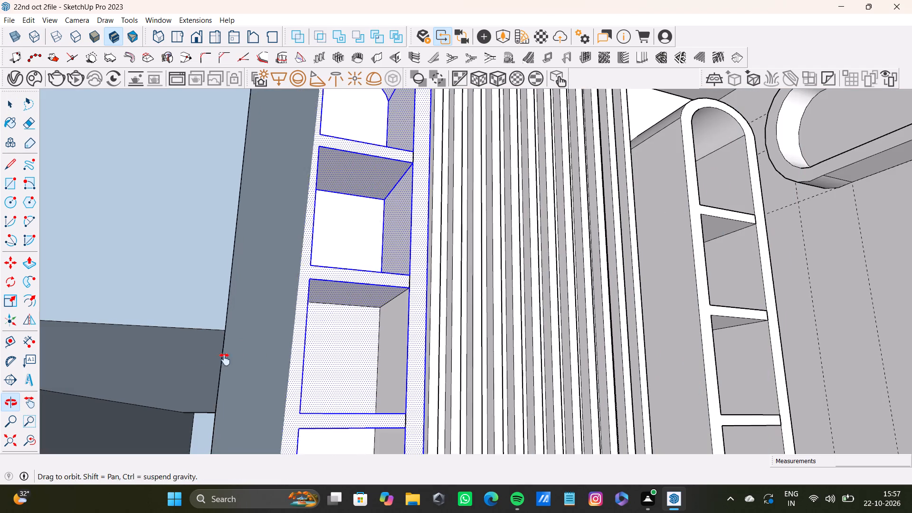
pyautogui.keyDown('shift'); pyautogui.moveTo(225, 360); pyautogui.dragTo(148, 350, button='middle'); pyautogui.keyUp('shift')
pyautogui.keyDown('shift'); pyautogui.scroll(3, 377, 343); pyautogui.keyUp('shift')
pyautogui.keyDown('shift'); pyautogui.click(391, 343); pyautogui.keyUp('shift')
# Add the bottom compartment's shelf underside, inner side and curved faces, and the niche's outer bottom curve to the selection, and view the whole model.
pyautogui.keyDown('shift'); pyautogui.scroll(-3, 399, 342); pyautogui.keyUp('shift')
pyautogui.keyDown('shift'); pyautogui.moveTo(395, 346); pyautogui.dragTo(328, 183, button='middle'); pyautogui.keyUp('shift')
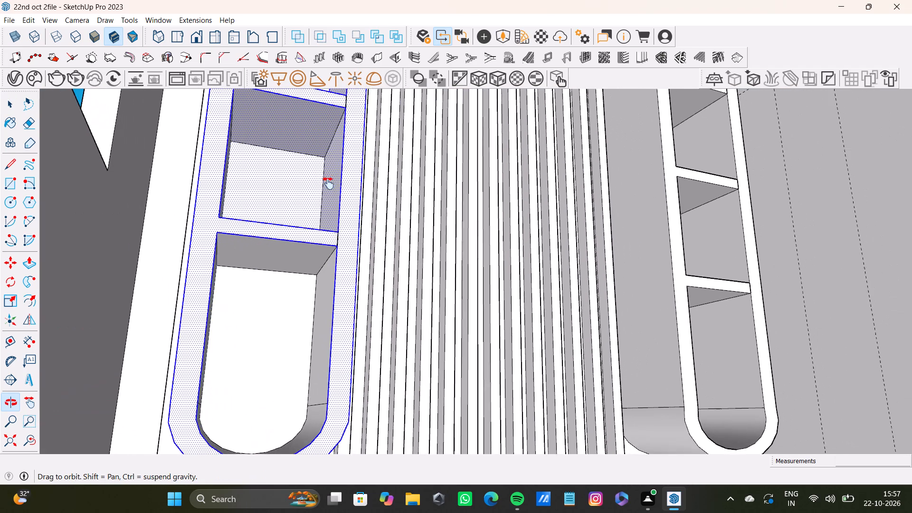
pyautogui.keyDown('shift'); pyautogui.moveTo(328, 183); pyautogui.dragTo(270, 182, button='middle'); pyautogui.keyUp('shift')
pyautogui.keyDown('shift'); pyautogui.click(275, 269); pyautogui.keyUp('shift')
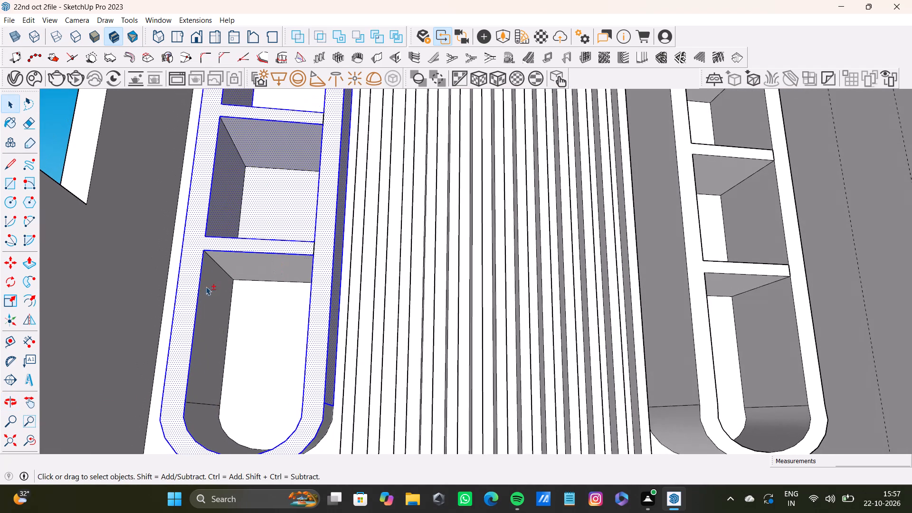
pyautogui.keyDown('shift'); pyautogui.click(206, 294); pyautogui.keyUp('shift')
pyautogui.keyDown('shift'); pyautogui.click(209, 422); pyautogui.keyUp('shift')
pyautogui.moveTo(275, 416); pyautogui.dragTo(311, 415, button='middle')
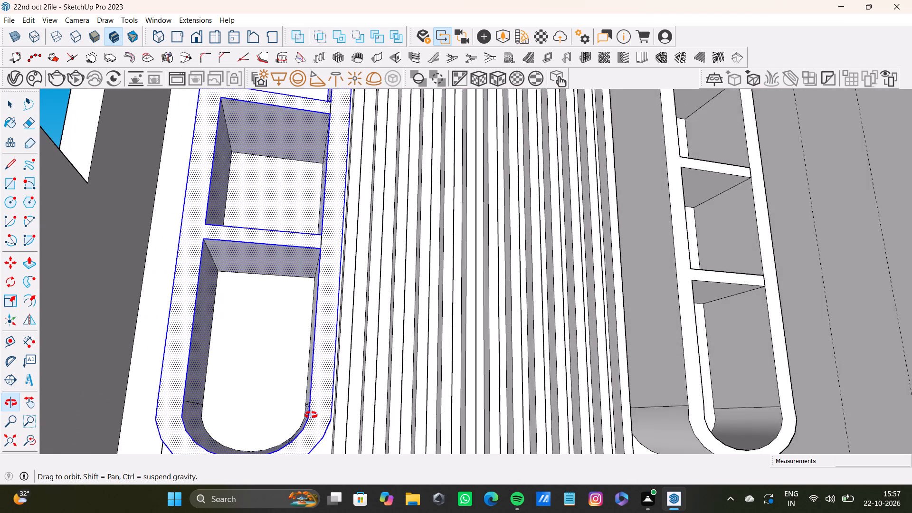
pyautogui.moveTo(311, 415); pyautogui.dragTo(323, 426, button='middle')
pyautogui.keyDown('shift'); pyautogui.scroll(3, 304, 378); pyautogui.keyUp('shift')
pyautogui.keyDown('shift'); pyautogui.click(316, 386); pyautogui.keyUp('shift')
pyautogui.keyDown('shift'); pyautogui.scroll(-4, 315, 388); pyautogui.keyUp('shift')
pyautogui.keyDown('shift'); pyautogui.moveTo(315, 388); pyautogui.dragTo(230, 332, button='middle'); pyautogui.keyUp('shift')
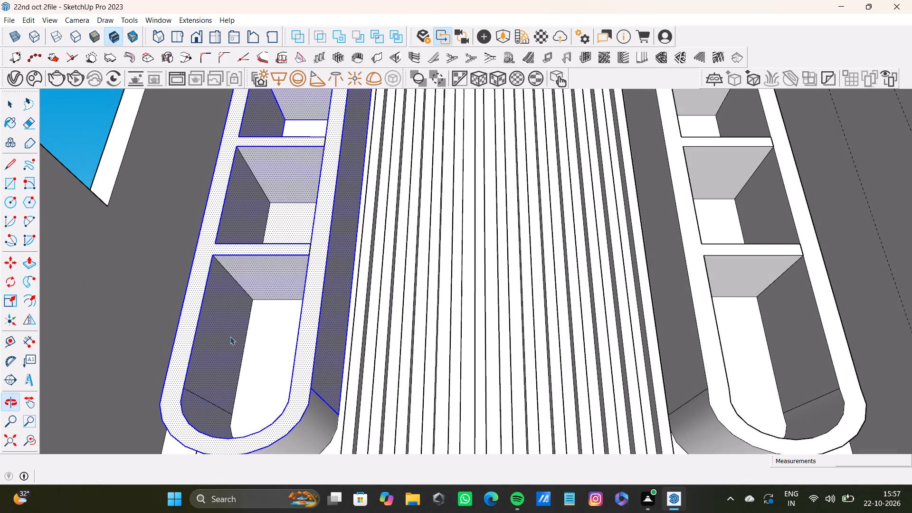
pyautogui.keyDown('shift'); pyautogui.click(306, 426); pyautogui.keyUp('shift')
pyautogui.keyDown('shift'); pyautogui.scroll(-3, 307, 408); pyautogui.keyUp('shift')
pyautogui.keyDown('shift'); pyautogui.moveTo(295, 394); pyautogui.dragTo(289, 377, button='middle'); pyautogui.keyUp('shift')
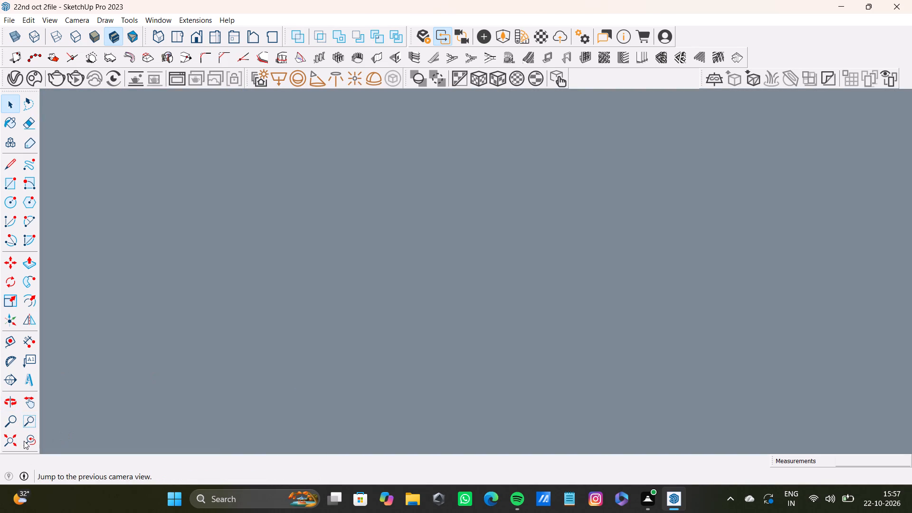
pyautogui.keyDown('shift'); pyautogui.click(24, 441); pyautogui.keyUp('shift')
pyautogui.keyDown('shift'); pyautogui.click(0, 441); pyautogui.keyUp('shift')
pyautogui.keyDown('shift'); pyautogui.click(4, 441); pyautogui.keyUp('shift')
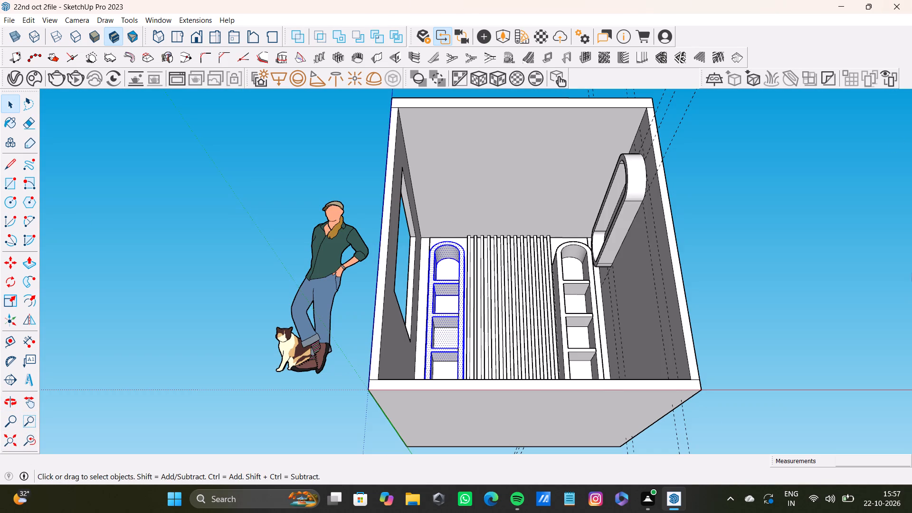
# Pick the Quartz Light Brown paint material from the Synthetic Surfaces collection.
pyautogui.keyDown('shift'); pyautogui.click(12, 121); pyautogui.keyUp('shift')
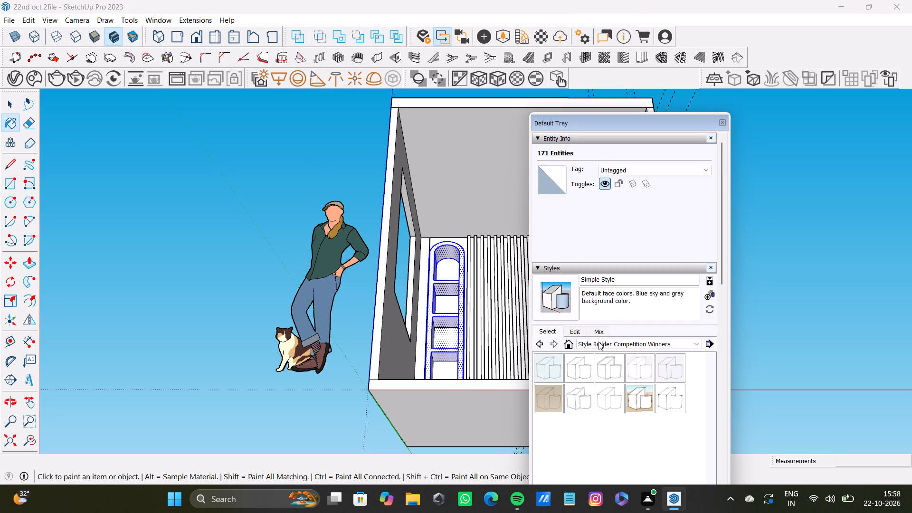
pyautogui.keyDown('shift'); pyautogui.scroll(-8, 614, 357); pyautogui.keyUp('shift')
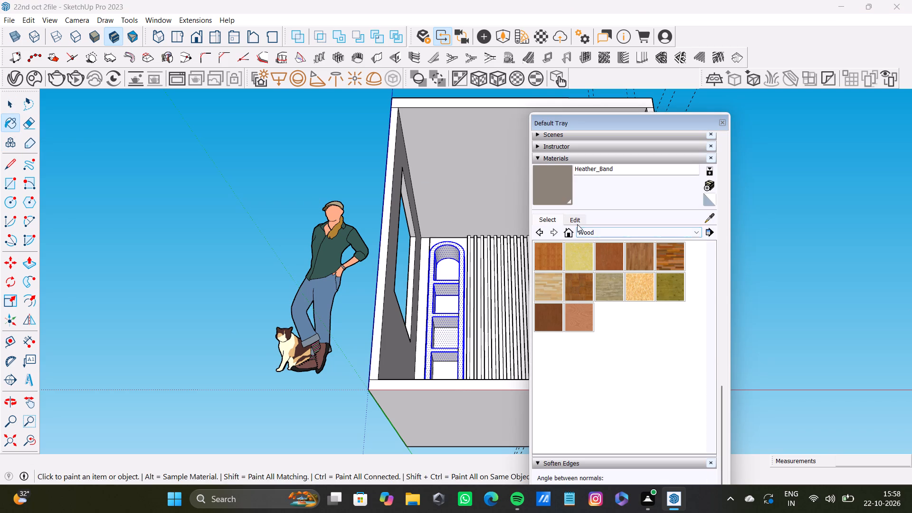
pyautogui.keyDown('shift'); pyautogui.click(577, 224); pyautogui.keyUp('shift')
pyautogui.keyDown('shift'); pyautogui.click(553, 223); pyautogui.keyUp('shift')
pyautogui.keyDown('shift'); pyautogui.click(604, 234); pyautogui.keyUp('shift')
pyautogui.keyDown('shift'); pyautogui.click(602, 287); pyautogui.keyUp('shift')
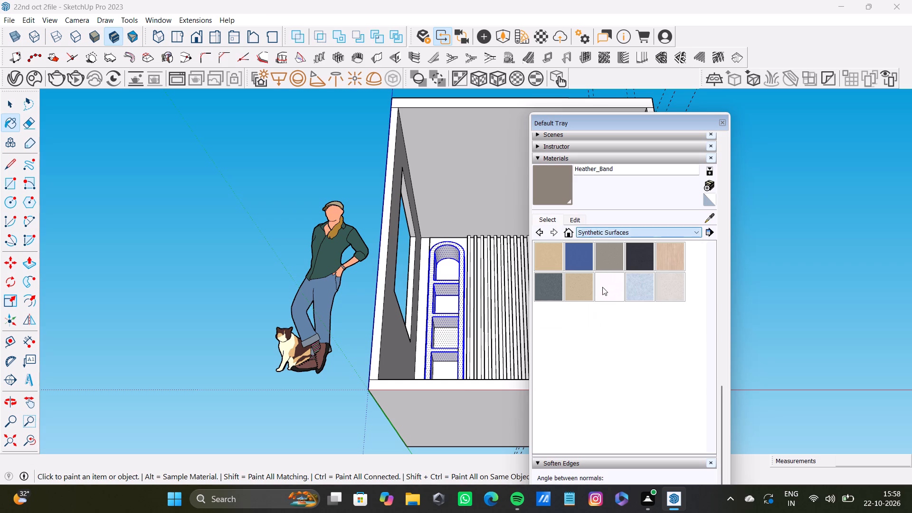
pyautogui.keyDown('shift'); pyautogui.click(579, 252); pyautogui.keyUp('shift')
pyautogui.keyDown('shift'); pyautogui.click(576, 291); pyautogui.keyUp('shift')
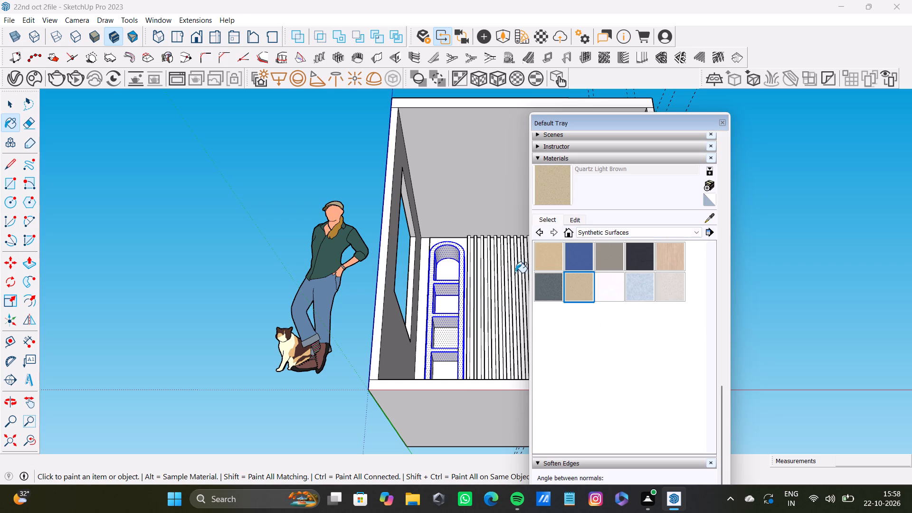
# Open the Chaos Cosmos browser and show the downloaded materials in the Wood category.
pyautogui.click(32, 82)
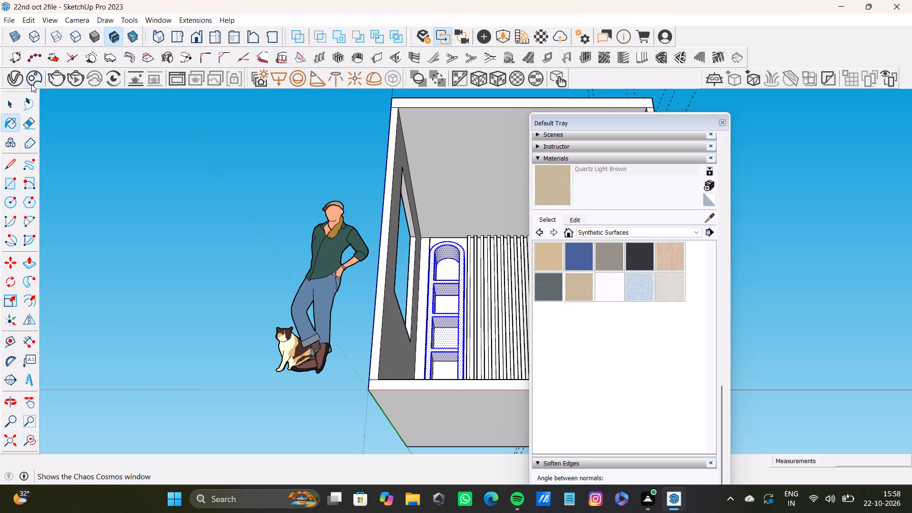
pyautogui.click(31, 84)
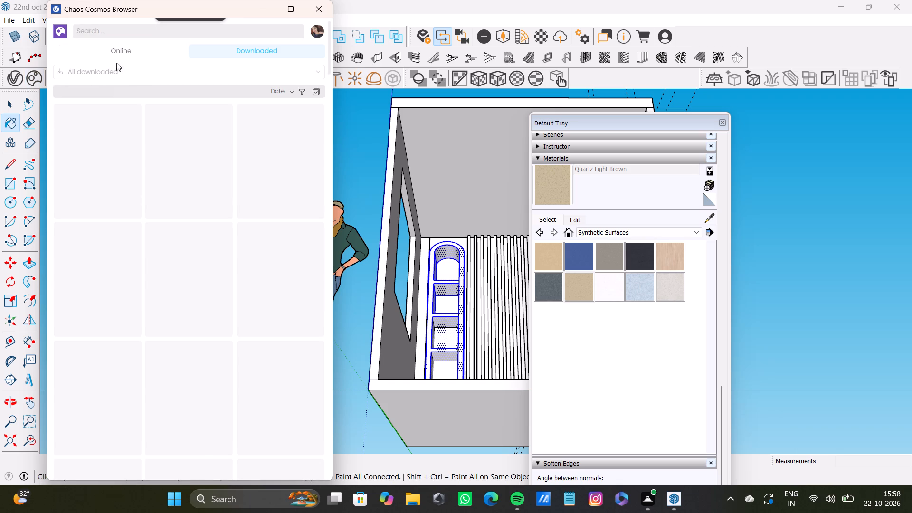
pyautogui.click(160, 75)
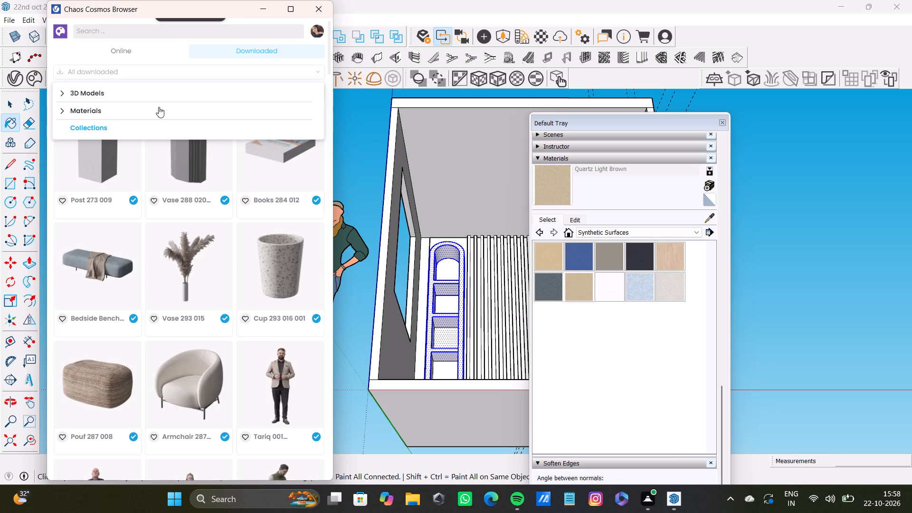
pyautogui.click(146, 108)
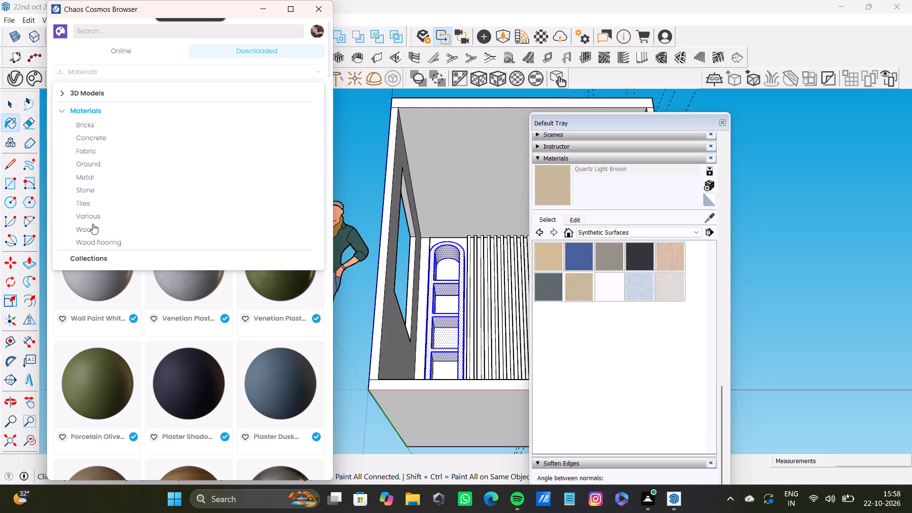
pyautogui.click(96, 226)
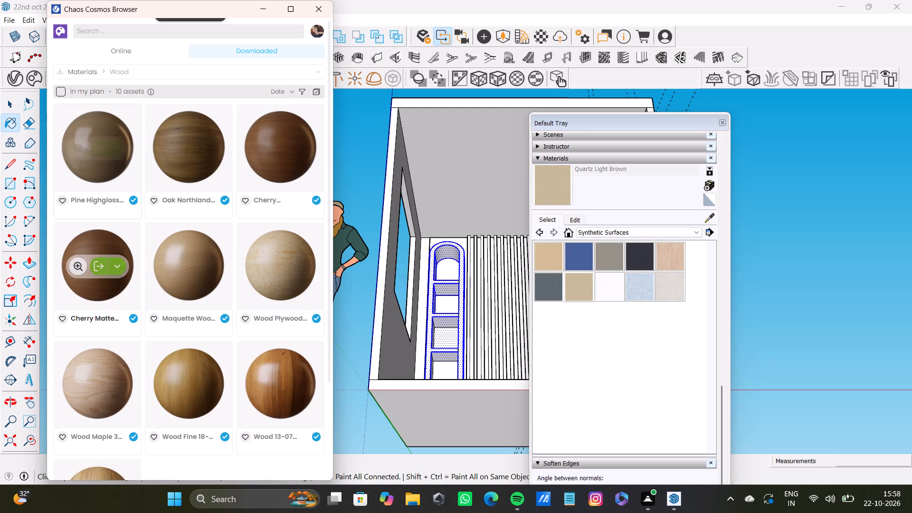
pyautogui.scroll(-5, 314, 313)
pyautogui.scroll(8, 164, 294)
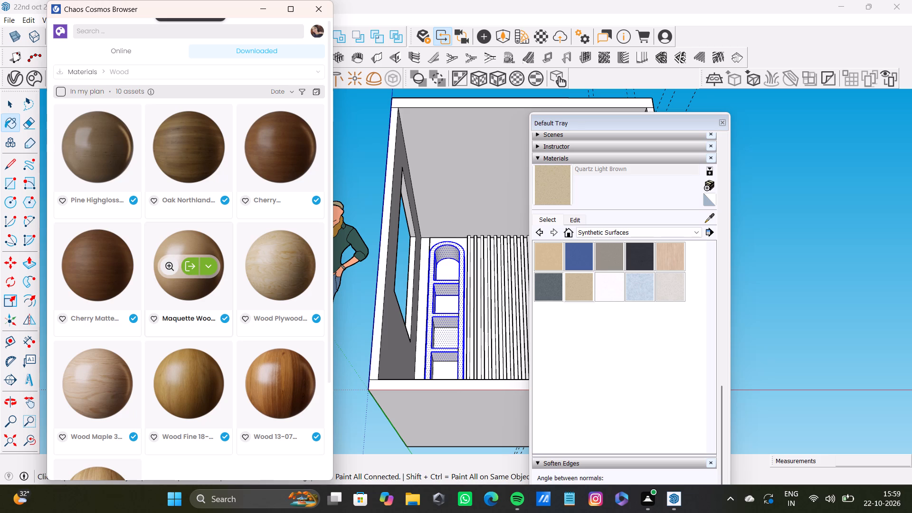
# Browse the online wood materials in Chaos Cosmos for a suitable finish for the niche.
pyautogui.click(128, 53)
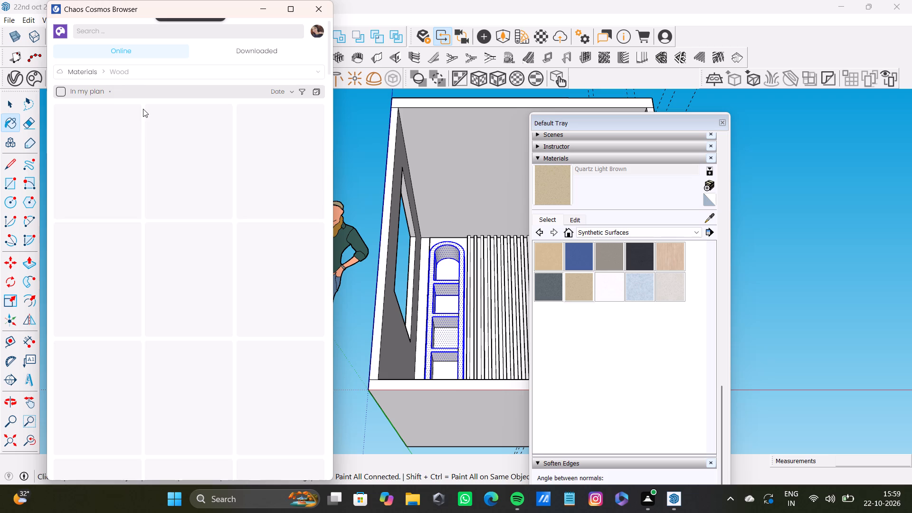
pyautogui.scroll(-8, 165, 309)
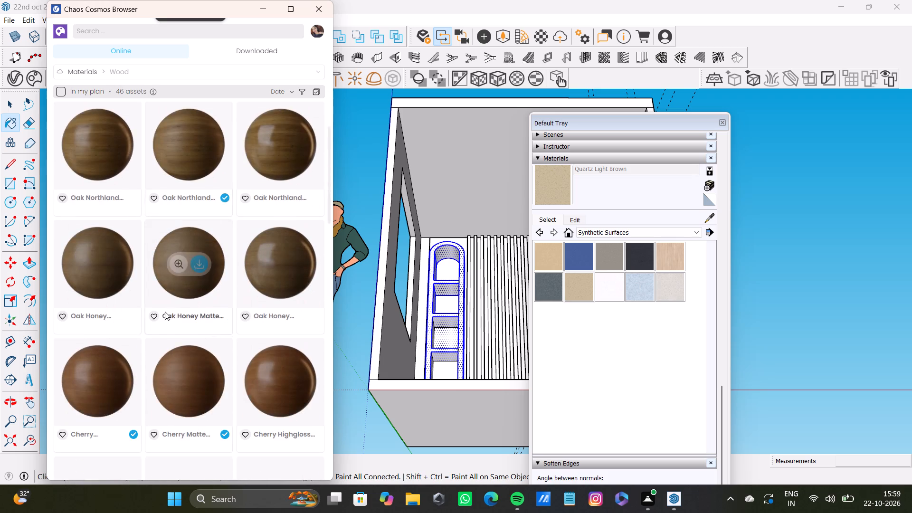
pyautogui.scroll(-9, 165, 312)
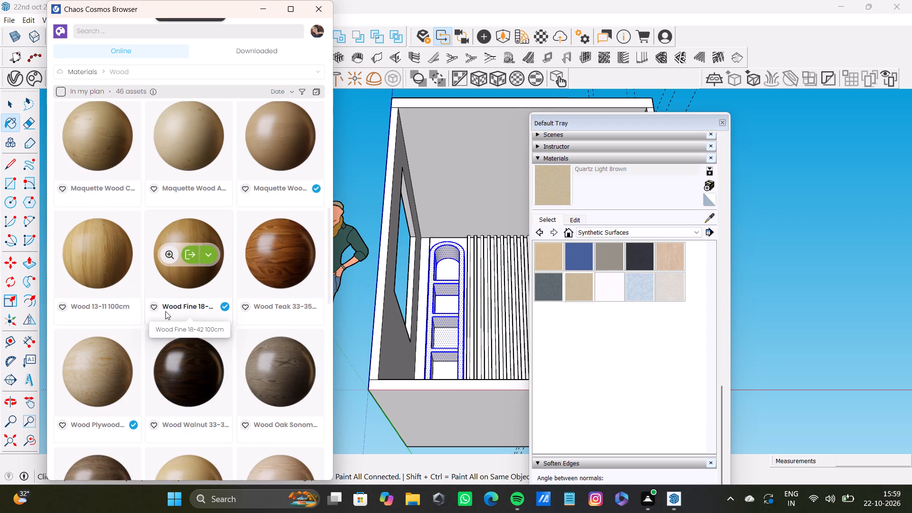
pyautogui.scroll(-4, 165, 311)
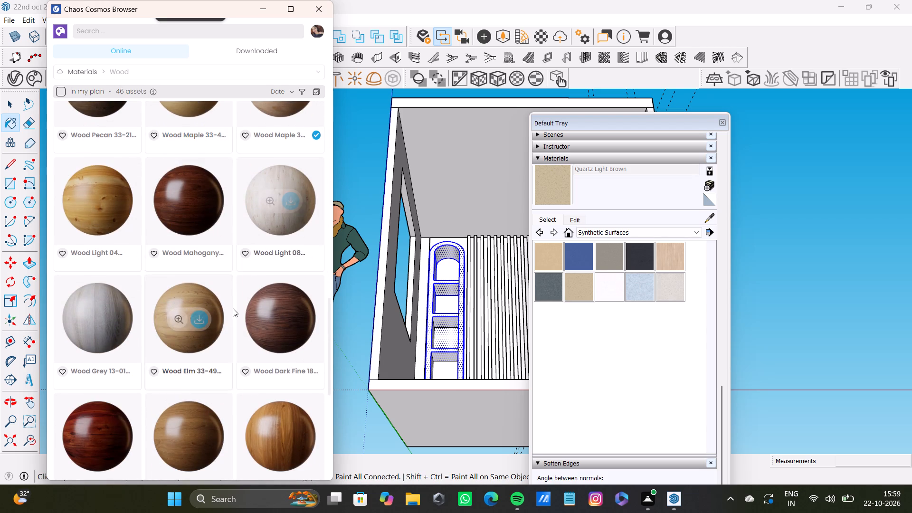
pyautogui.scroll(-7, 233, 308)
pyautogui.scroll(10, 235, 308)
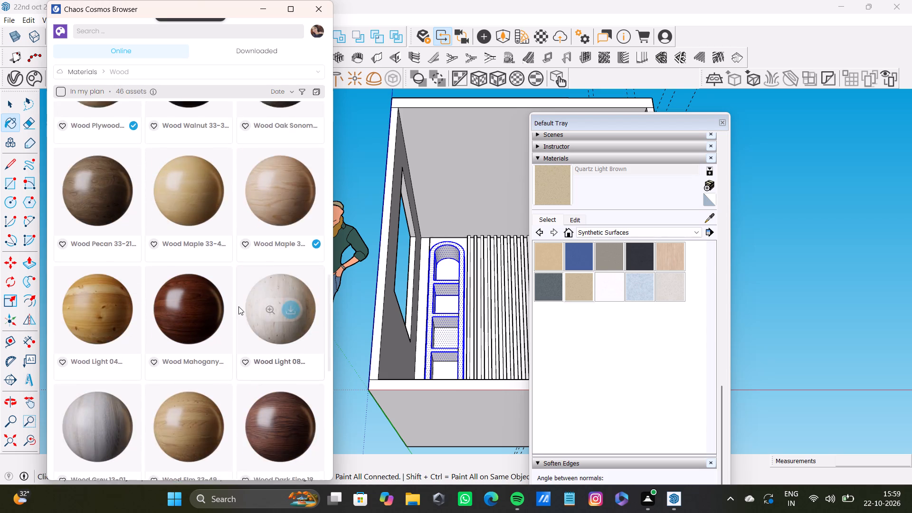
pyautogui.scroll(12, 238, 306)
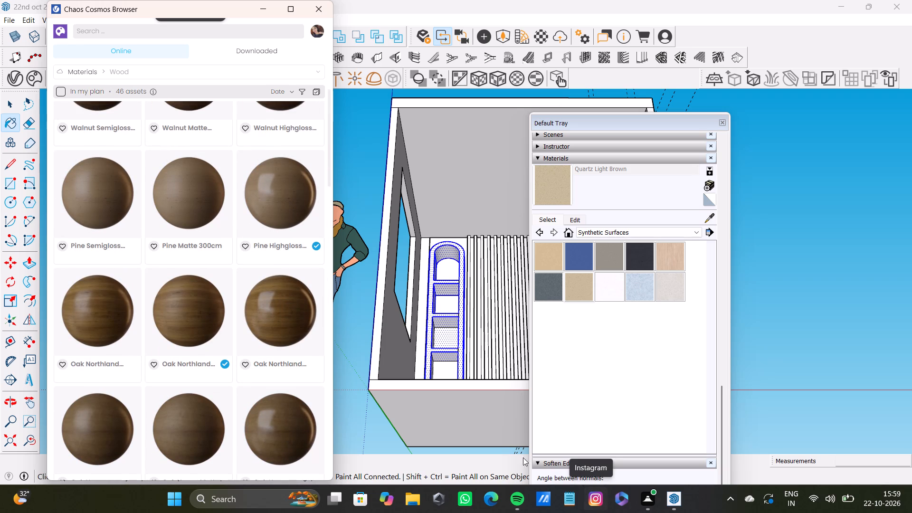
pyautogui.scroll(5, 184, 328)
pyautogui.scroll(2, 167, 273)
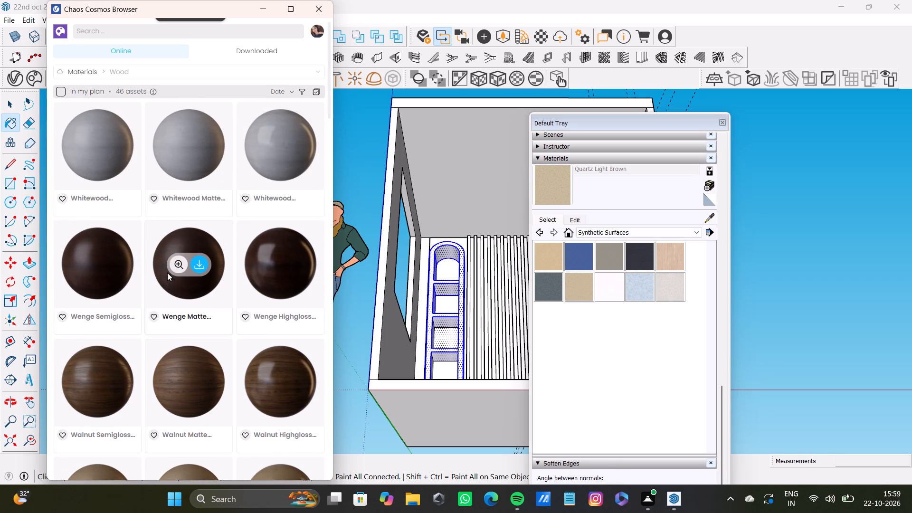
pyautogui.scroll(3, 167, 273)
pyautogui.scroll(-6, 164, 286)
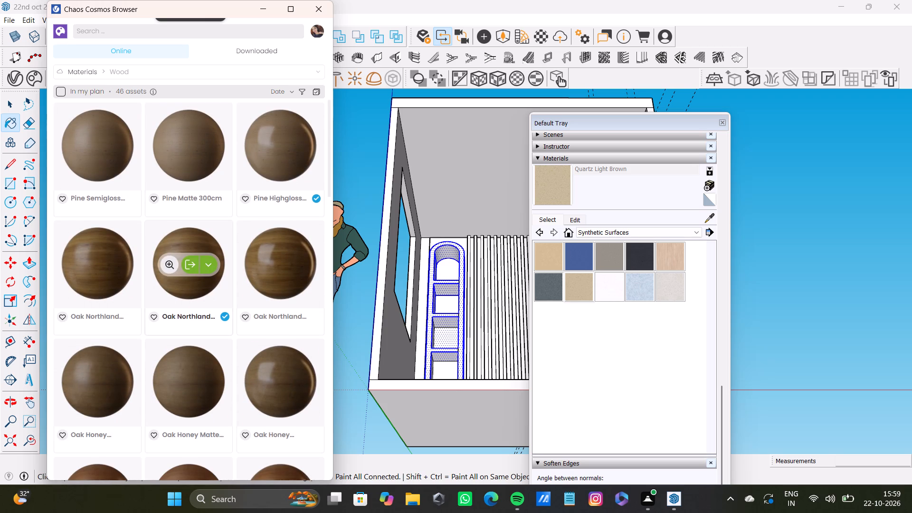
pyautogui.scroll(-6, 162, 294)
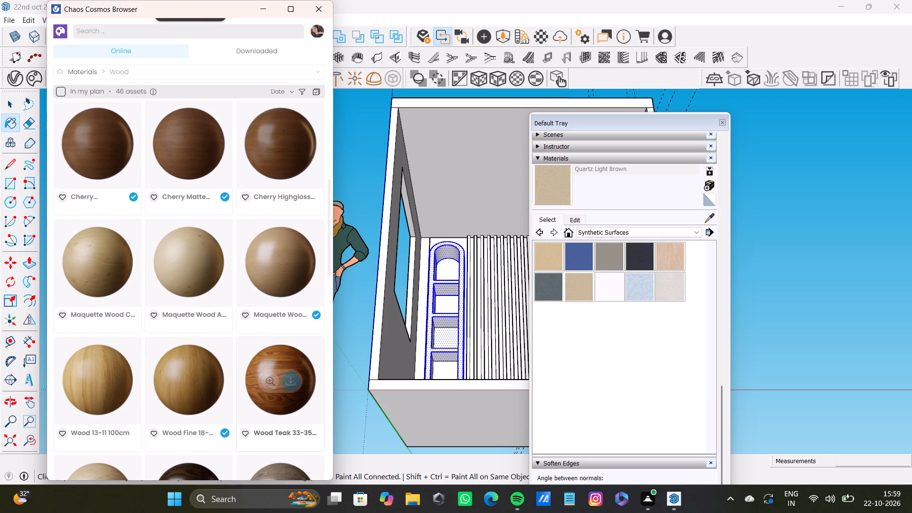
# Import the downloaded Cherry Semigloss 300cm wood material into the scene.
pyautogui.click(272, 47)
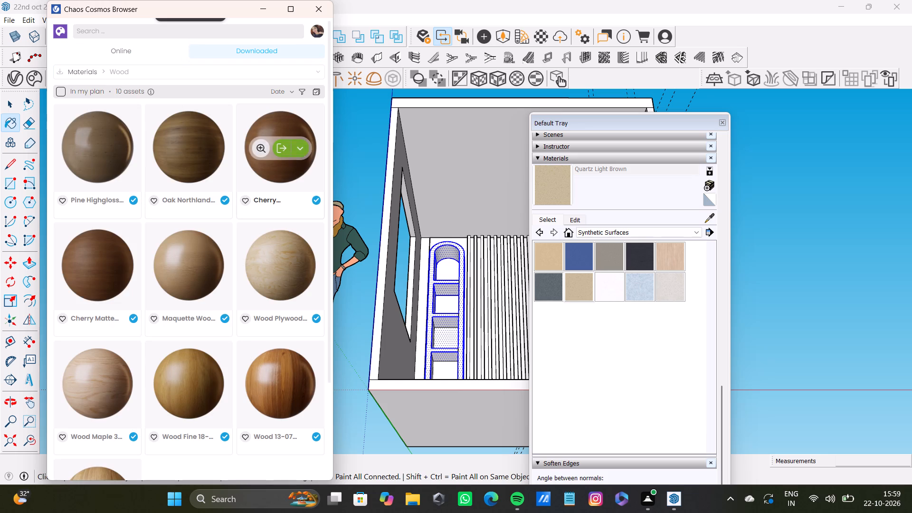
pyautogui.click(282, 147)
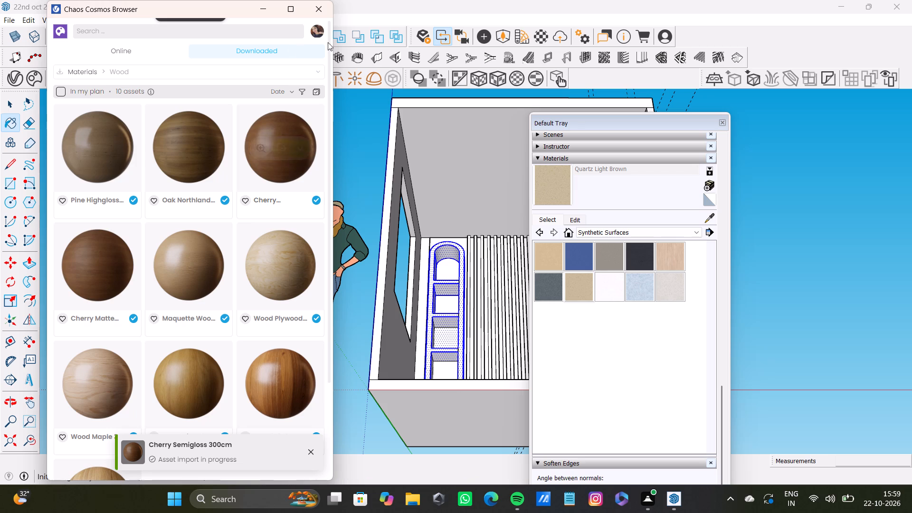
pyautogui.click(285, 147)
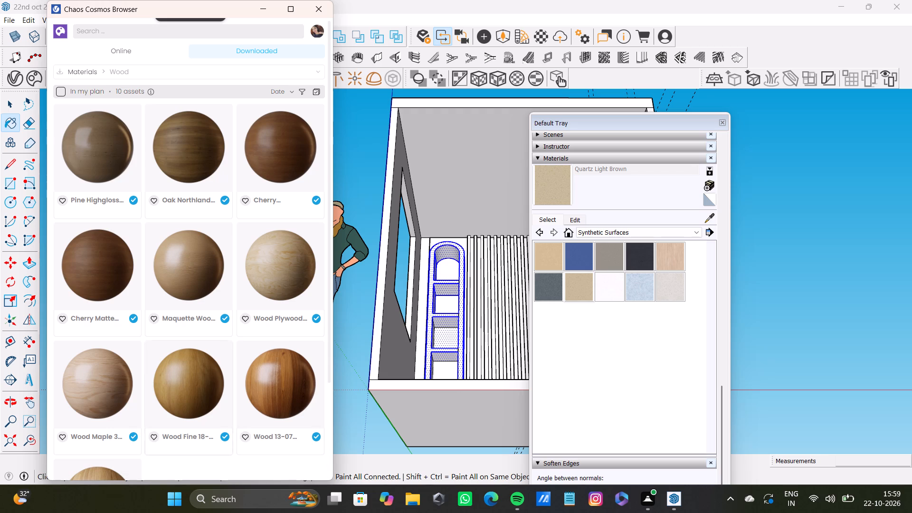
# Apply the Cherry Semigloss 300cm V-Ray material to the selected faces of the left shelved niche.
pyautogui.moveTo(226, 5); pyautogui.dragTo(275, 197)
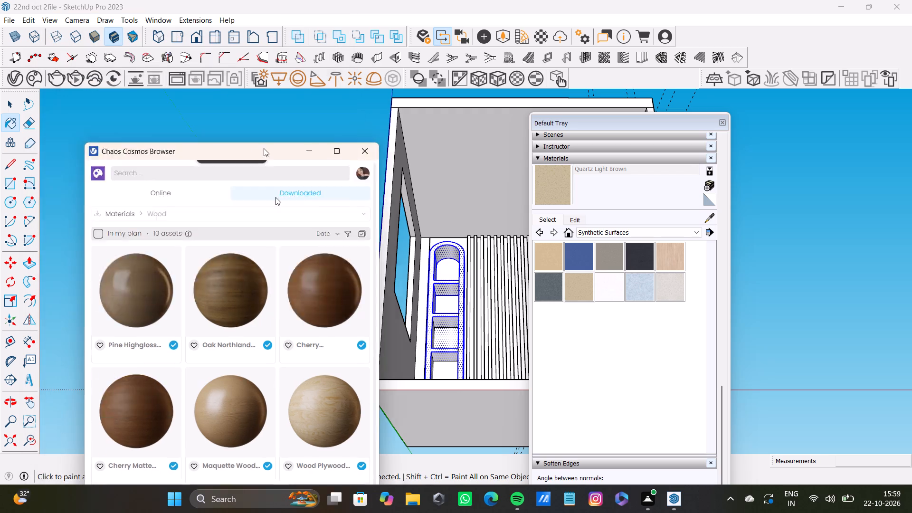
pyautogui.moveTo(275, 197); pyautogui.dragTo(283, 312)
pyautogui.click(11, 76)
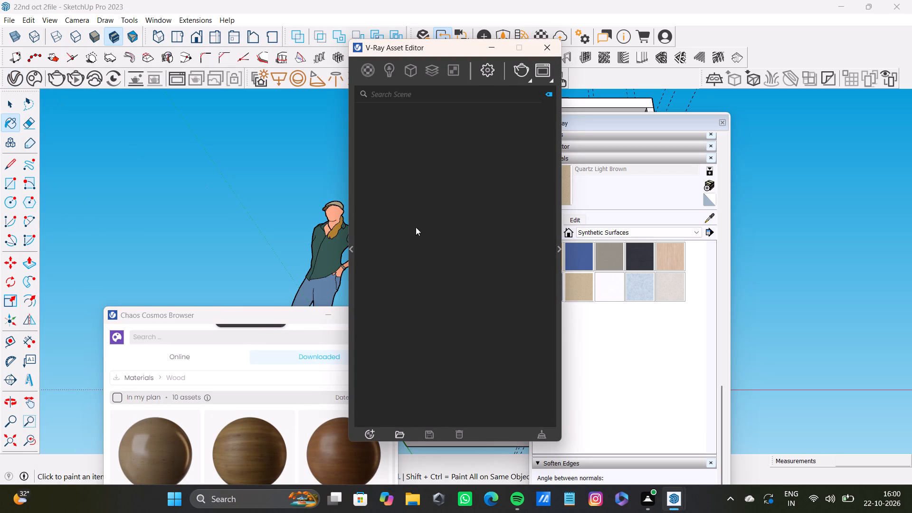
pyautogui.scroll(-3, 404, 191)
pyautogui.scroll(-1, 414, 239)
pyautogui.click(427, 327)
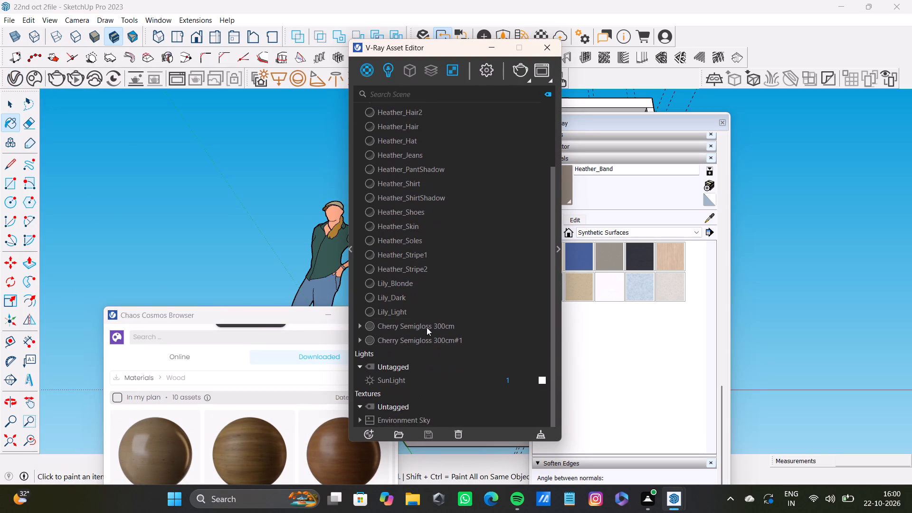
pyautogui.rightClick(432, 324)
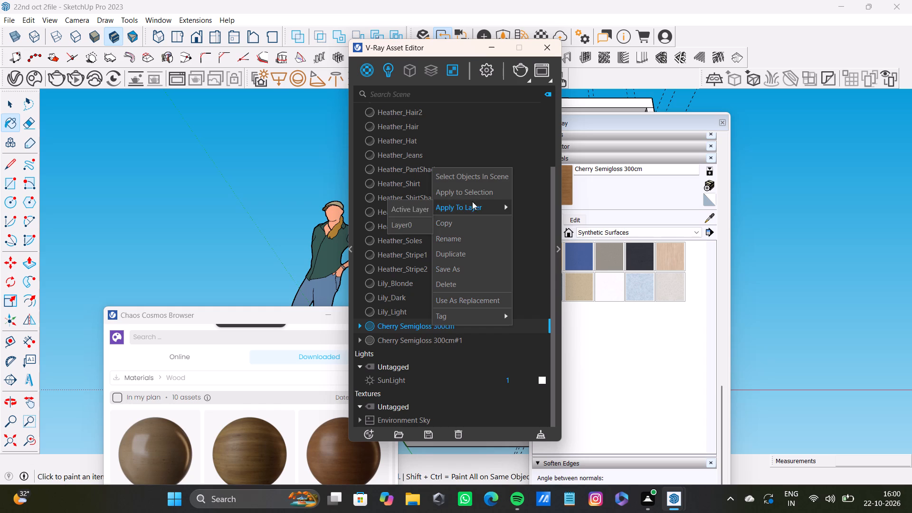
pyautogui.click(476, 188)
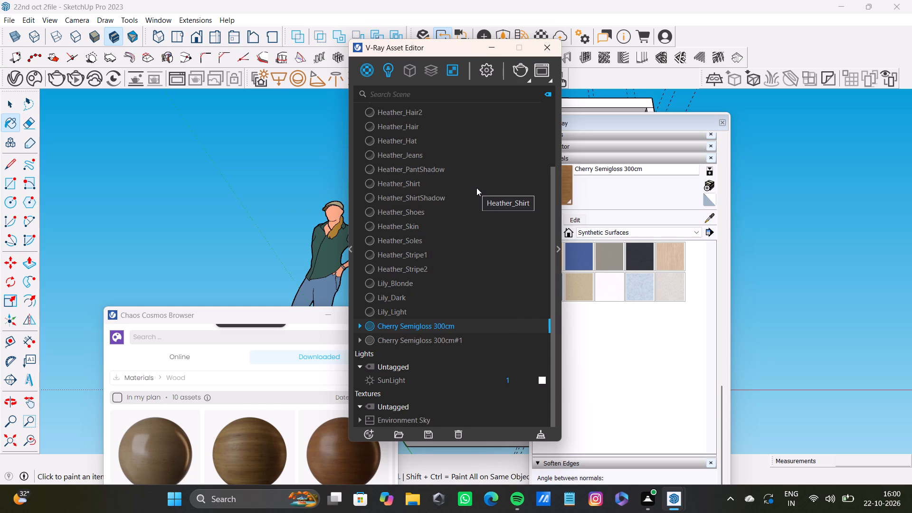
pyautogui.moveTo(443, 49); pyautogui.dragTo(689, 386)
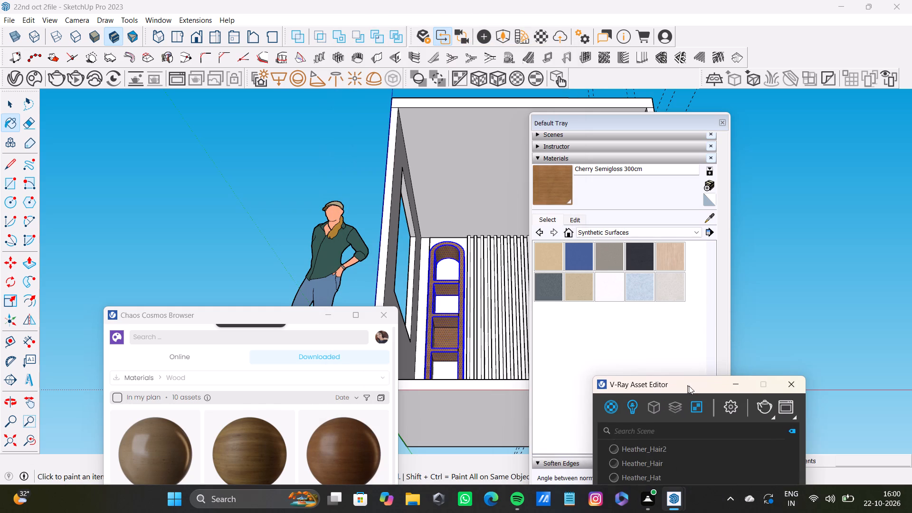
pyautogui.moveTo(689, 386); pyautogui.dragTo(689, 386)
# Select the white back panels of the left niche and paint them with Cherry Semigloss 300cm sampled from the niche.
pyautogui.scroll(-5, 464, 293)
pyautogui.keyDown('shift'); pyautogui.moveTo(456, 292); pyautogui.dragTo(417, 277, button='middle'); pyautogui.keyUp('shift')
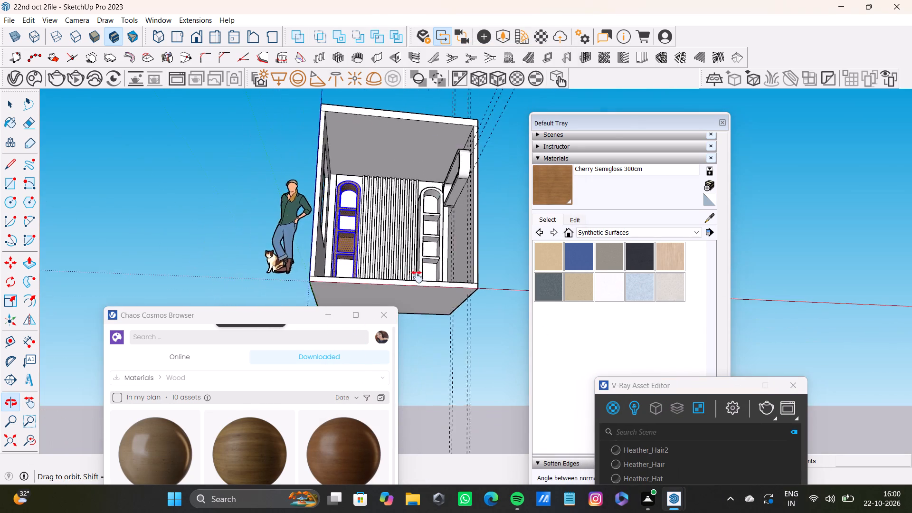
pyautogui.keyDown('shift'); pyautogui.moveTo(417, 277); pyautogui.dragTo(370, 320, button='middle'); pyautogui.keyUp('shift')
pyautogui.scroll(10, 320, 225)
pyautogui.press('space')
pyautogui.click(330, 241)
pyautogui.scroll(-3, 330, 241)
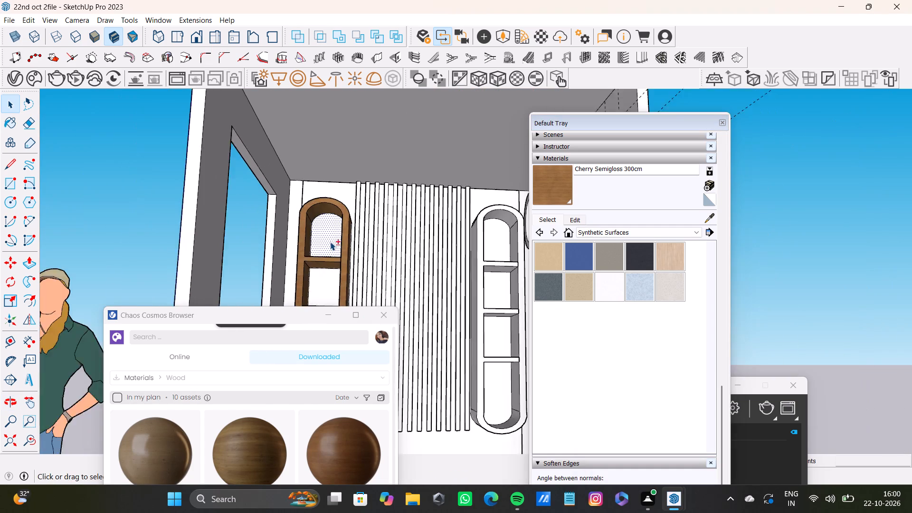
pyautogui.keyDown('shift'); pyautogui.moveTo(330, 242); pyautogui.dragTo(311, 175, button='middle'); pyautogui.keyUp('shift')
pyautogui.keyDown('shift'); pyautogui.scroll(3, 300, 209); pyautogui.keyUp('shift')
pyautogui.keyDown('shift'); pyautogui.click(300, 215); pyautogui.keyUp('shift')
pyautogui.keyDown('shift'); pyautogui.moveTo(321, 236); pyautogui.dragTo(268, 124, button='middle'); pyautogui.keyUp('shift')
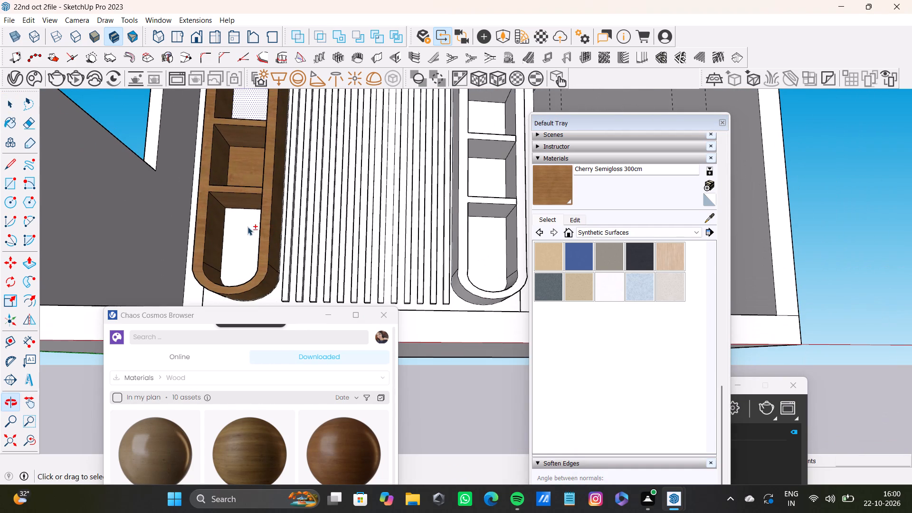
pyautogui.keyDown('shift'); pyautogui.click(239, 224); pyautogui.keyUp('shift')
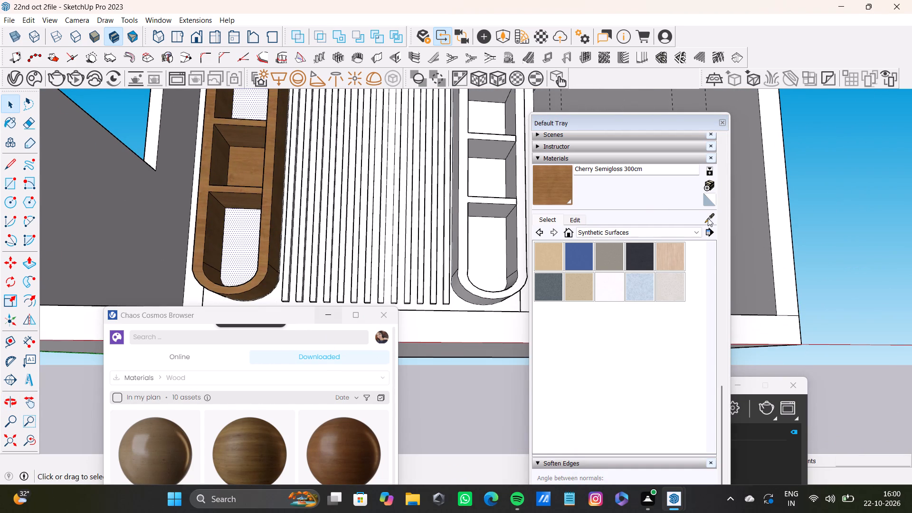
pyautogui.keyDown('shift'); pyautogui.click(708, 218); pyautogui.keyUp('shift')
pyautogui.keyDown('shift'); pyautogui.click(266, 190); pyautogui.keyUp('shift')
pyautogui.keyDown('shift'); pyautogui.scroll(-4, 272, 186); pyautogui.keyUp('shift')
pyautogui.keyDown('shift'); pyautogui.moveTo(265, 189); pyautogui.dragTo(250, 246, button='middle'); pyautogui.keyUp('shift')
pyautogui.keyDown('shift'); pyautogui.click(242, 181); pyautogui.keyUp('shift')
pyautogui.keyDown('shift'); pyautogui.scroll(-4, 320, 229); pyautogui.keyUp('shift')
pyautogui.moveTo(323, 229); pyautogui.dragTo(356, 320, button='middle')
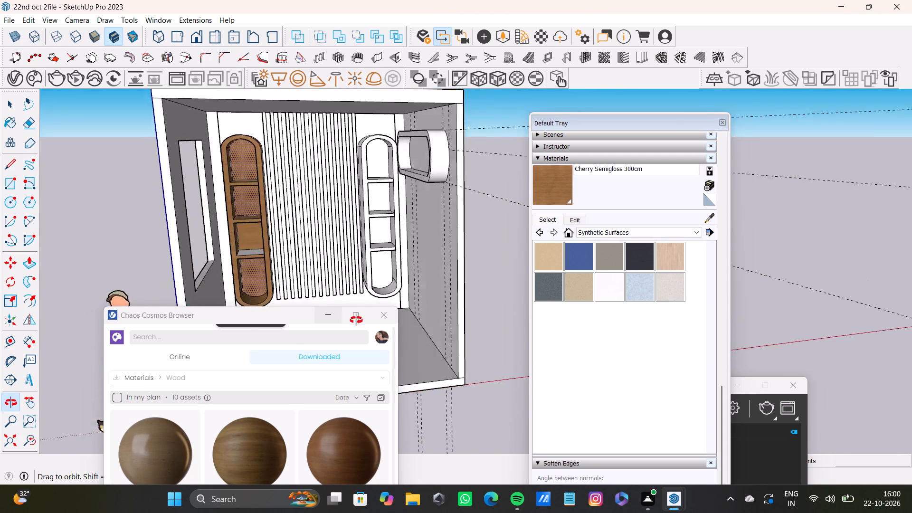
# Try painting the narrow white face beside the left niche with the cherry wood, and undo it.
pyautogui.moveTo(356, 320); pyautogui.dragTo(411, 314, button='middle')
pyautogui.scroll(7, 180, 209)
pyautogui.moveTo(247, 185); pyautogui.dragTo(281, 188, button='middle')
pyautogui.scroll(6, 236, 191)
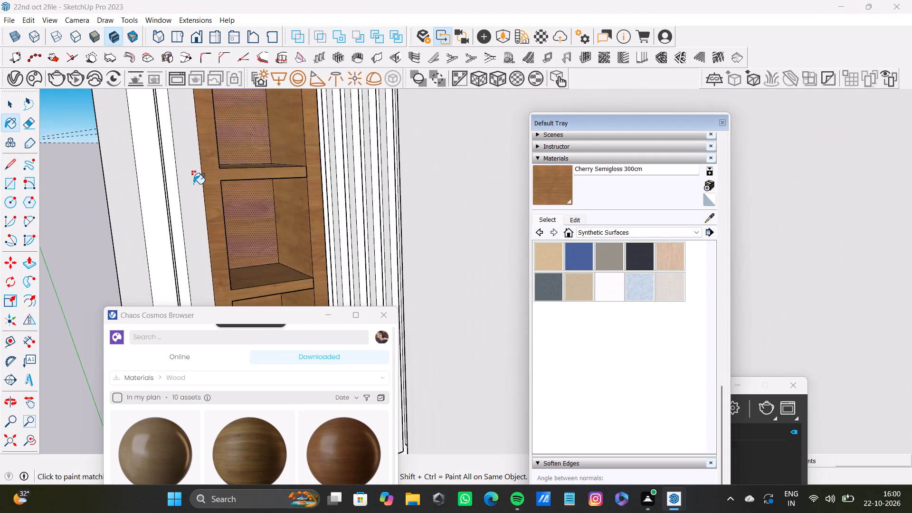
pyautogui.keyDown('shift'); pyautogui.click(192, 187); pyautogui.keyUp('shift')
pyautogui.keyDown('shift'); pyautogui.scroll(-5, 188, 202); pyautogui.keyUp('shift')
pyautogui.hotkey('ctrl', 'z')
# Clear the selection, select the unpainted lower shelf top in the left niche and paint it with Cherry Semigloss 300cm.
pyautogui.moveTo(253, 239); pyautogui.dragTo(176, 244, button='middle')
pyautogui.press('space')
pyautogui.scroll(-4, 187, 237)
pyautogui.click(101, 211)
pyautogui.scroll(6, 190, 226)
pyautogui.moveTo(274, 290); pyautogui.dragTo(262, 285, button='middle')
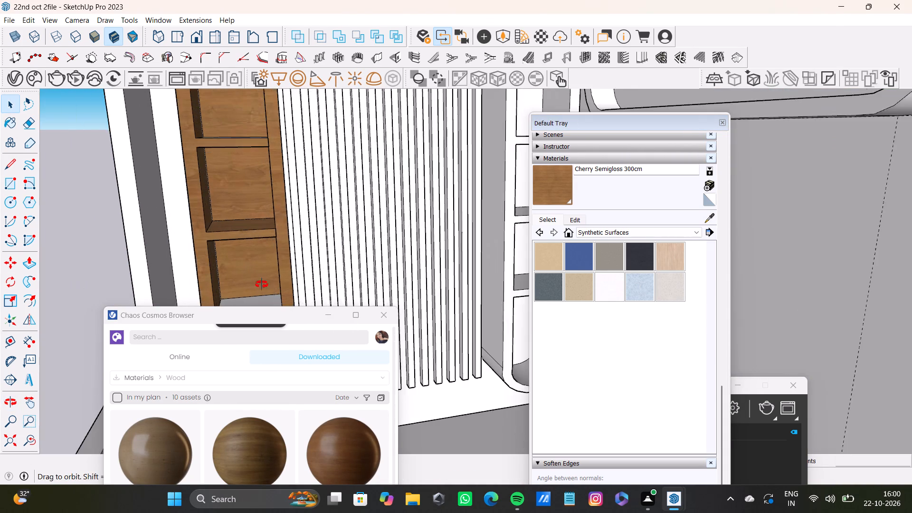
pyautogui.moveTo(262, 285); pyautogui.dragTo(229, 245, button='middle')
pyautogui.keyDown('shift'); pyautogui.scroll(5, 231, 244); pyautogui.keyUp('shift')
pyautogui.keyDown('shift'); pyautogui.click(262, 248); pyautogui.keyUp('shift')
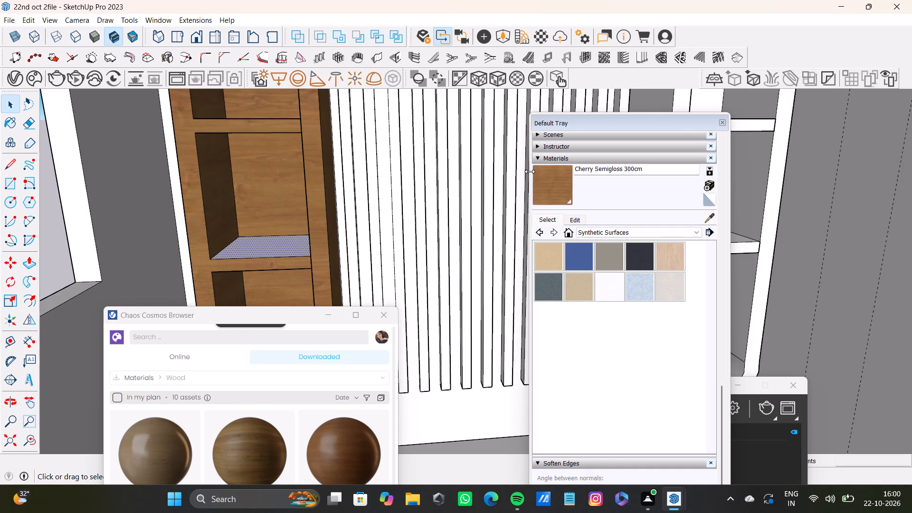
pyautogui.keyDown('shift'); pyautogui.click(554, 186); pyautogui.keyUp('shift')
pyautogui.keyDown('shift'); pyautogui.click(286, 248); pyautogui.keyUp('shift')
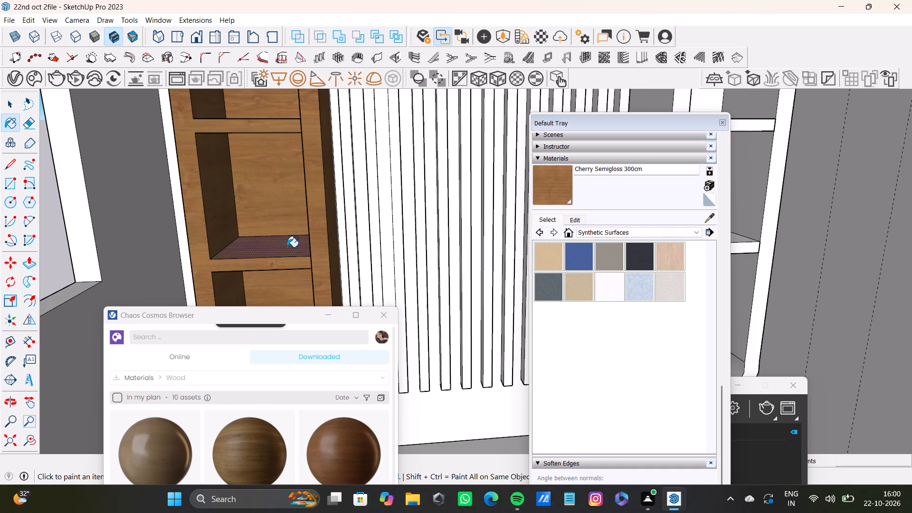
# Paint the outer side face of the left niche with Cherry Semigloss 300cm.
pyautogui.scroll(-7, 303, 209)
pyautogui.keyDown('shift'); pyautogui.moveTo(260, 210); pyautogui.dragTo(318, 244, button='middle'); pyautogui.keyUp('shift')
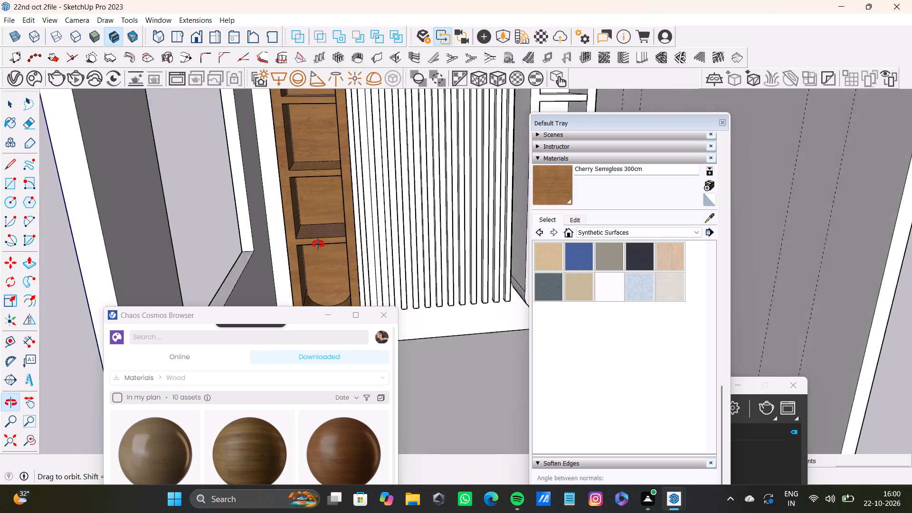
pyautogui.keyDown('shift'); pyautogui.moveTo(318, 244); pyautogui.dragTo(308, 203, button='middle'); pyautogui.keyUp('shift')
pyautogui.scroll(3, 262, 205)
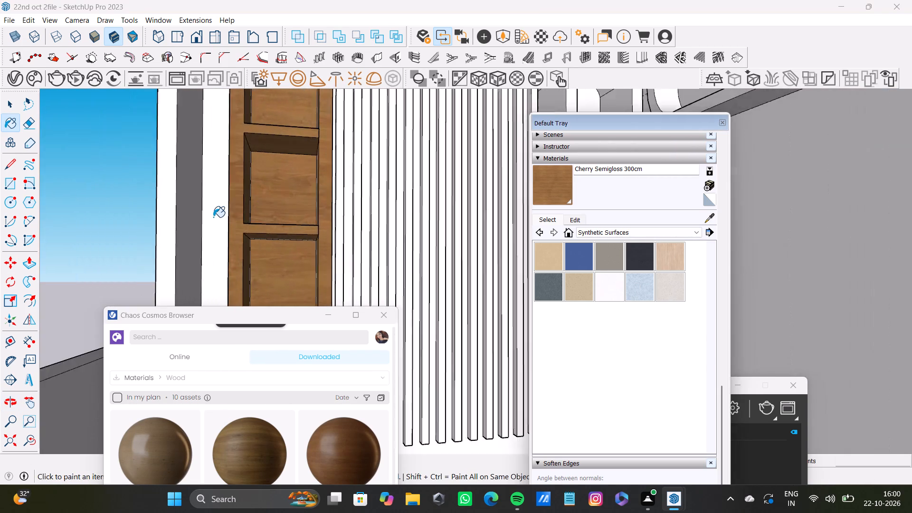
pyautogui.scroll(5, 213, 217)
pyautogui.moveTo(213, 218); pyautogui.dragTo(266, 229, button='middle')
pyautogui.keyDown('shift'); pyautogui.click(260, 225); pyautogui.keyUp('shift')
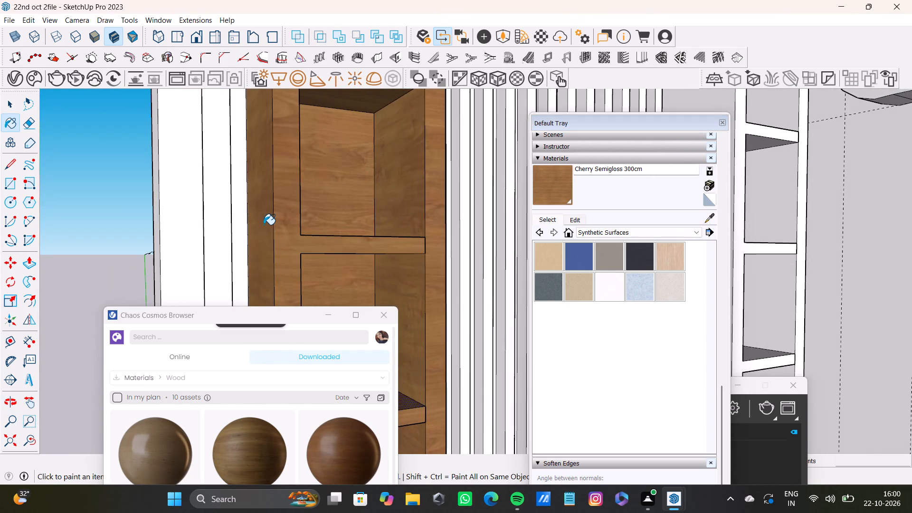
# Select the front frame face of the right shelved niche.
pyautogui.scroll(-8, 267, 225)
pyautogui.click(32, 440)
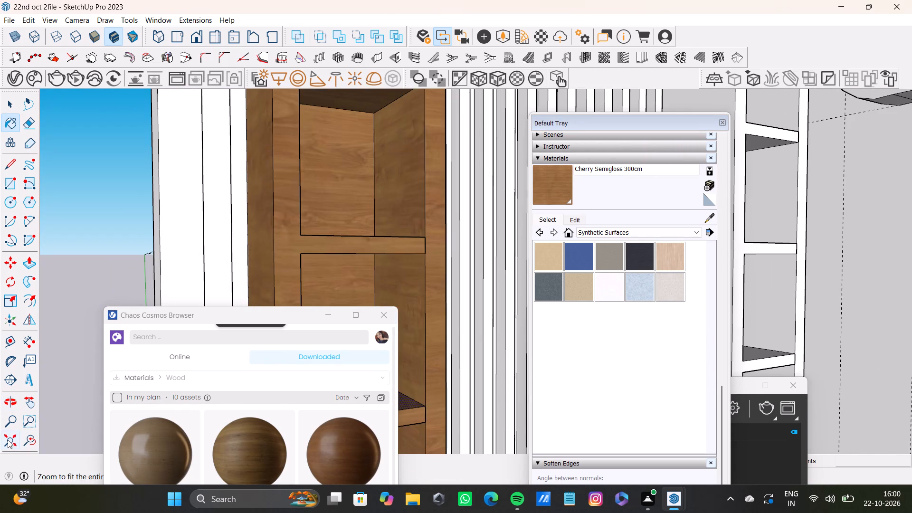
pyautogui.click(7, 440)
pyautogui.moveTo(322, 302); pyautogui.dragTo(134, 383, button='middle')
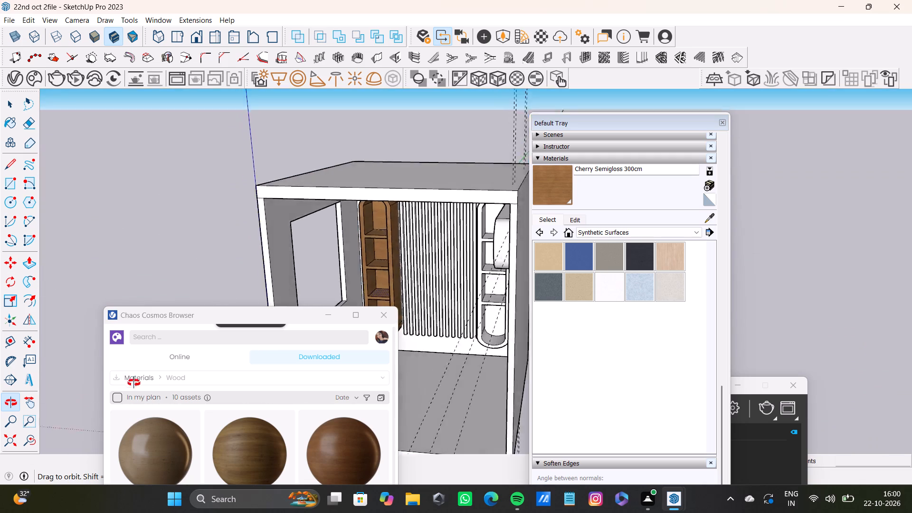
pyautogui.moveTo(134, 383); pyautogui.dragTo(145, 324, button='middle')
pyautogui.scroll(7, 470, 250)
pyautogui.press('space')
pyautogui.scroll(-6, 284, 185)
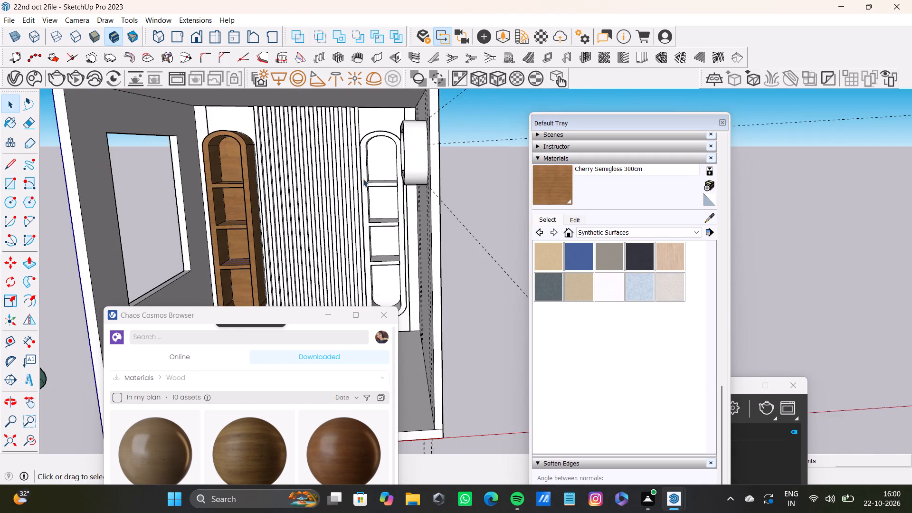
pyautogui.moveTo(373, 172); pyautogui.dragTo(398, 156, button='middle')
pyautogui.press('space')
pyautogui.scroll(11, 370, 164)
pyautogui.keyDown('shift'); pyautogui.click(350, 192); pyautogui.keyUp('shift')
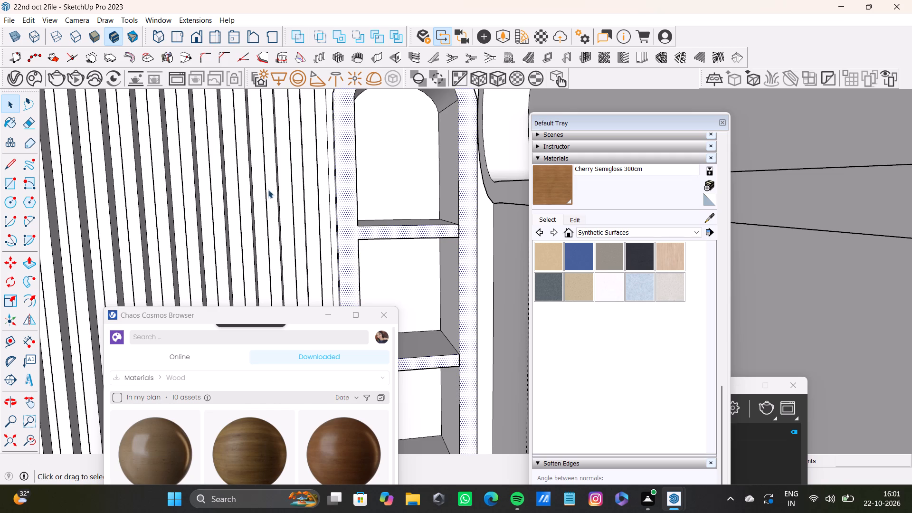
pyautogui.scroll(-7, 146, 189)
pyautogui.moveTo(212, 173); pyautogui.dragTo(368, 161, button='middle')
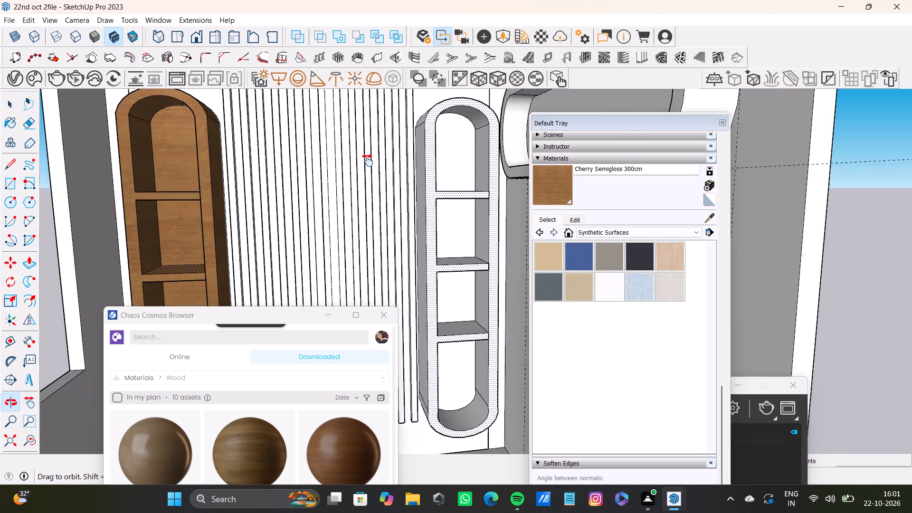
pyautogui.moveTo(368, 161); pyautogui.dragTo(394, 153, button='middle')
# Add the right niche's outer side, back panels, right inner sides, visible shelf tops and curved bottom to the selection.
pyautogui.keyDown('shift'); pyautogui.scroll(6, 446, 160); pyautogui.keyUp('shift')
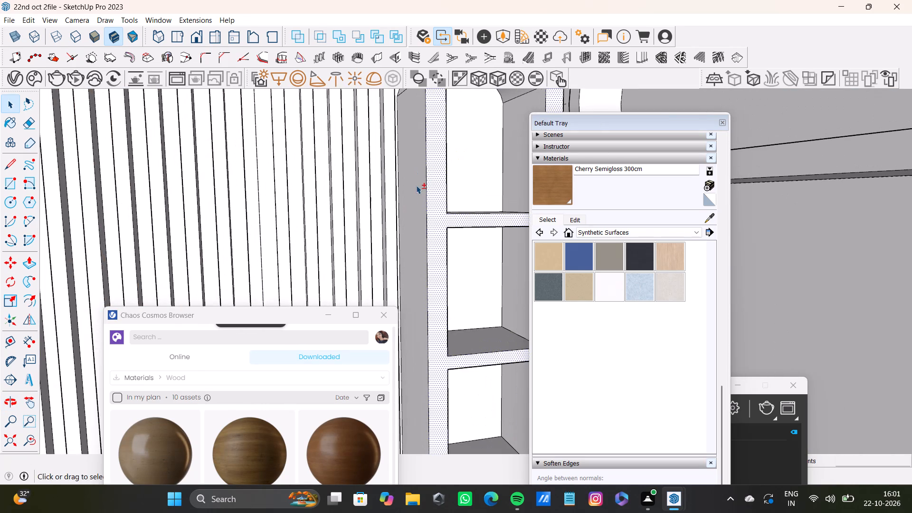
pyautogui.keyDown('shift'); pyautogui.click(416, 185); pyautogui.keyUp('shift')
pyautogui.keyDown('shift'); pyautogui.click(513, 153); pyautogui.keyUp('shift')
pyautogui.keyDown('shift'); pyautogui.click(471, 165); pyautogui.keyUp('shift')
pyautogui.keyDown('shift'); pyautogui.click(487, 256); pyautogui.keyUp('shift')
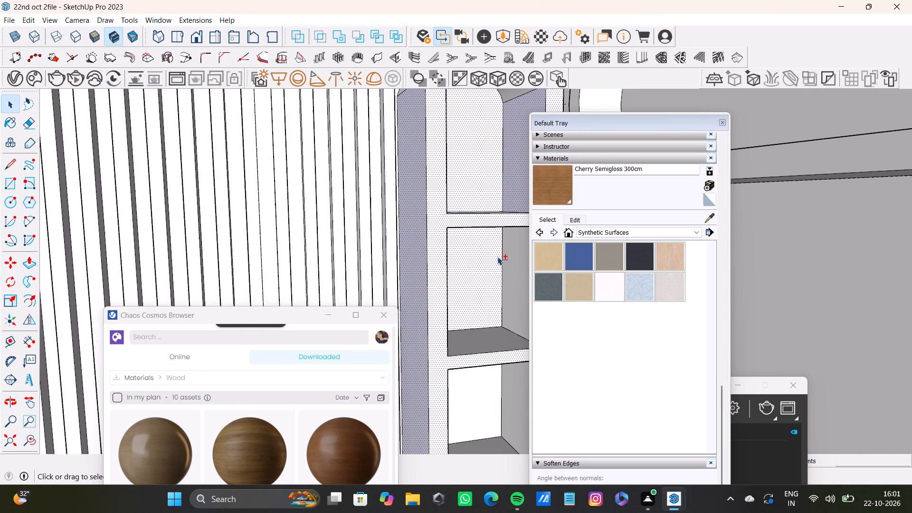
pyautogui.keyDown('shift'); pyautogui.click(516, 261); pyautogui.keyUp('shift')
pyautogui.keyDown('shift'); pyautogui.click(495, 327); pyautogui.keyUp('shift')
pyautogui.keyDown('shift'); pyautogui.moveTo(497, 355); pyautogui.dragTo(475, 288, button='middle'); pyautogui.keyUp('shift')
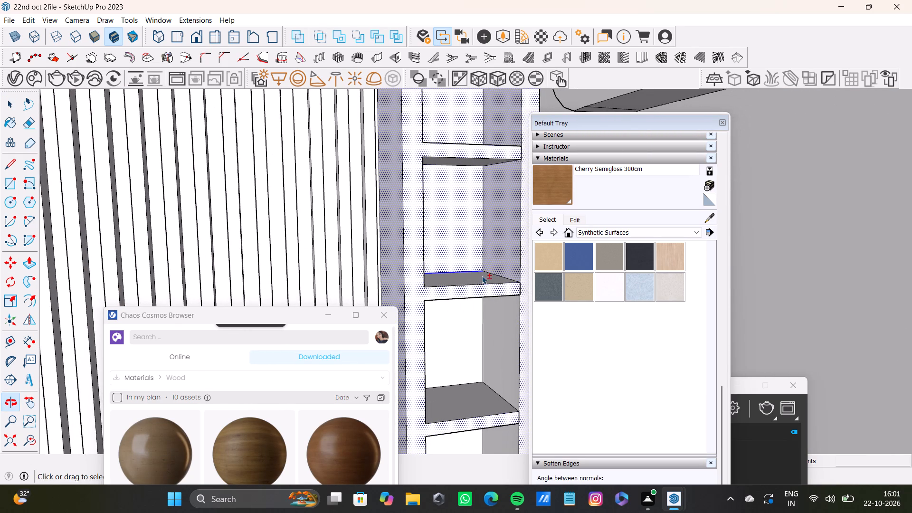
pyautogui.keyDown('shift'); pyautogui.click(482, 275); pyautogui.keyUp('shift')
pyautogui.keyDown('shift'); pyautogui.click(505, 316); pyautogui.keyUp('shift')
pyautogui.keyDown('shift'); pyautogui.click(469, 335); pyautogui.keyUp('shift')
pyautogui.keyDown('shift'); pyautogui.click(482, 395); pyautogui.keyUp('shift')
pyautogui.keyDown('shift'); pyautogui.moveTo(479, 413); pyautogui.dragTo(450, 271, button='middle'); pyautogui.keyUp('shift')
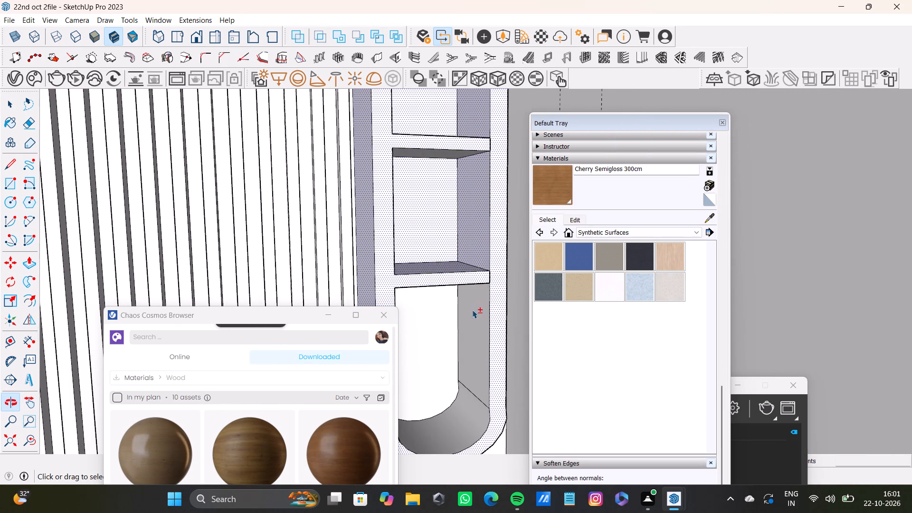
pyautogui.keyDown('shift'); pyautogui.click(472, 312); pyautogui.keyUp('shift')
pyautogui.keyDown('shift'); pyautogui.click(449, 340); pyautogui.keyUp('shift')
pyautogui.keyDown('shift'); pyautogui.click(458, 418); pyautogui.keyUp('shift')
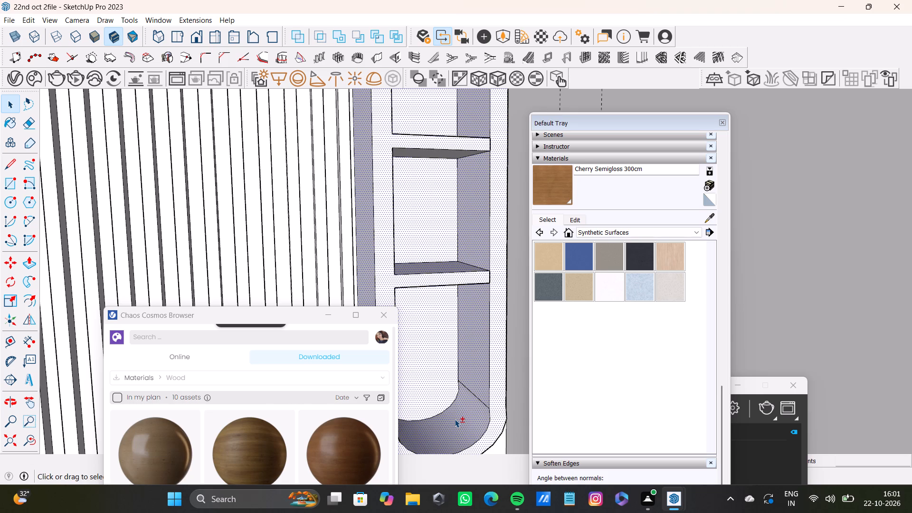
# Add the right niche's left inner side faces and the remaining shelf top to the selection.
pyautogui.scroll(-4, 445, 257)
pyautogui.moveTo(461, 289); pyautogui.dragTo(371, 304, button='middle')
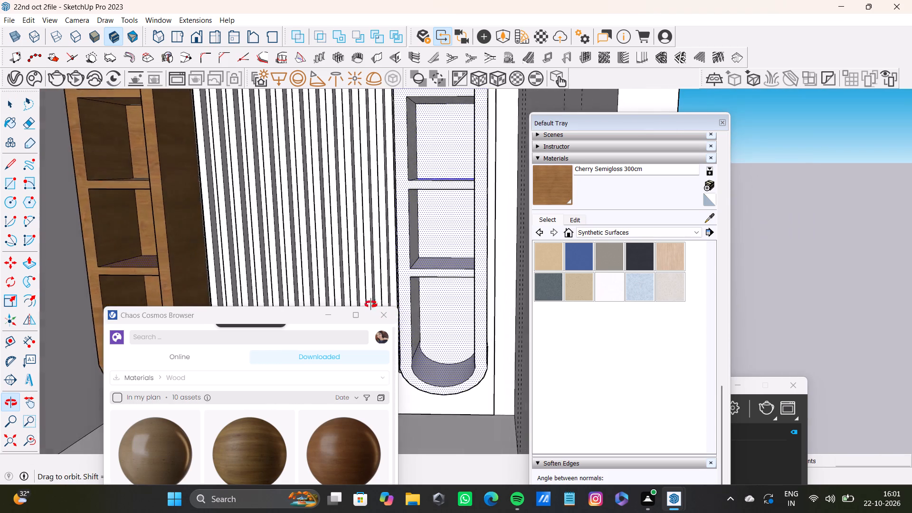
pyautogui.moveTo(371, 304); pyautogui.dragTo(358, 298, button='middle')
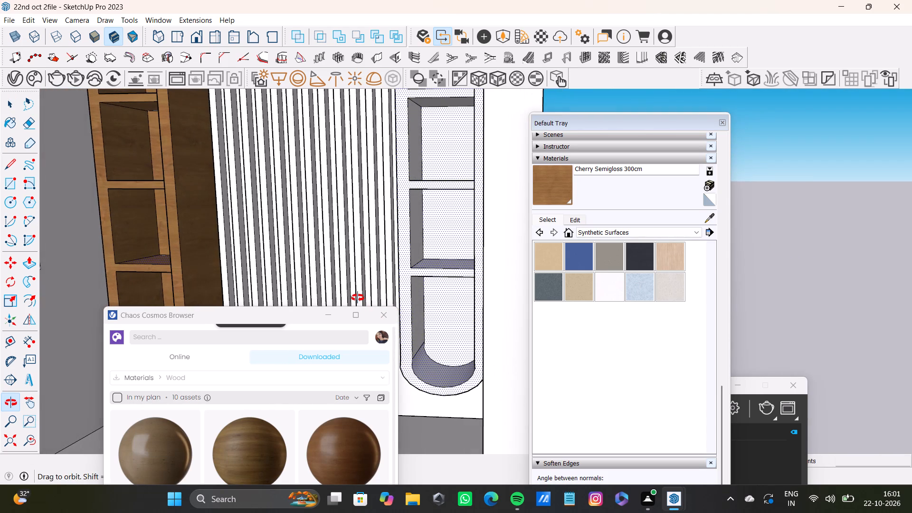
pyautogui.moveTo(358, 298); pyautogui.dragTo(340, 300, button='middle')
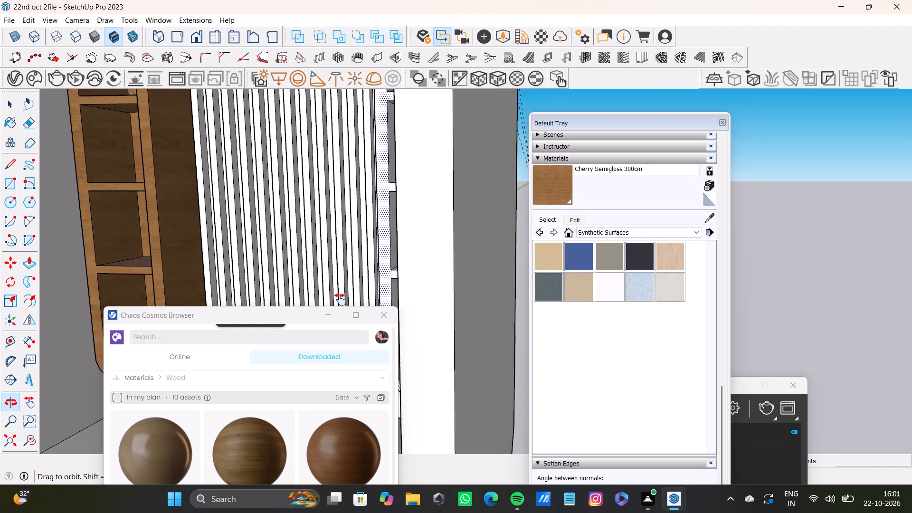
pyautogui.moveTo(340, 300); pyautogui.dragTo(363, 290, button='middle')
pyautogui.keyDown('shift'); pyautogui.scroll(7, 427, 231); pyautogui.keyUp('shift')
pyautogui.keyDown('shift'); pyautogui.click(416, 238); pyautogui.keyUp('shift')
pyautogui.keyDown('shift'); pyautogui.click(424, 373); pyautogui.keyUp('shift')
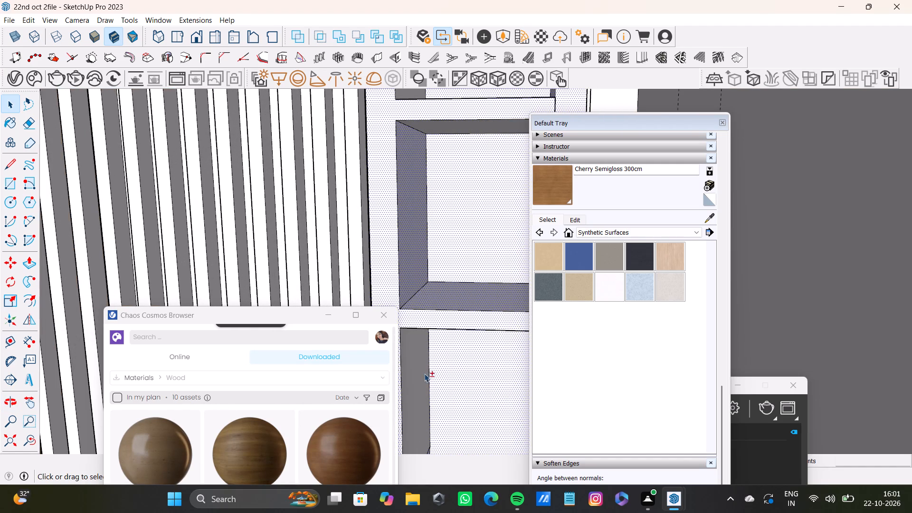
pyautogui.keyDown('shift'); pyautogui.moveTo(439, 214); pyautogui.dragTo(417, 331, button='middle'); pyautogui.keyUp('shift')
pyautogui.keyDown('shift'); pyautogui.click(388, 196); pyautogui.keyUp('shift')
pyautogui.keyDown('shift'); pyautogui.moveTo(387, 196); pyautogui.dragTo(382, 349, button='middle'); pyautogui.keyUp('shift')
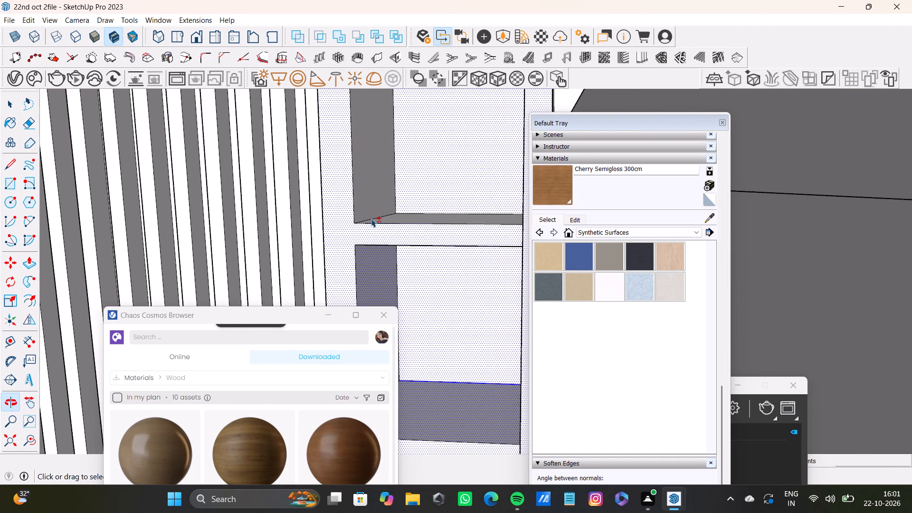
pyautogui.keyDown('shift'); pyautogui.click(372, 187); pyautogui.keyUp('shift')
pyautogui.moveTo(417, 219); pyautogui.dragTo(455, 256, button='middle')
pyautogui.keyDown('shift'); pyautogui.click(440, 209); pyautogui.keyUp('shift')
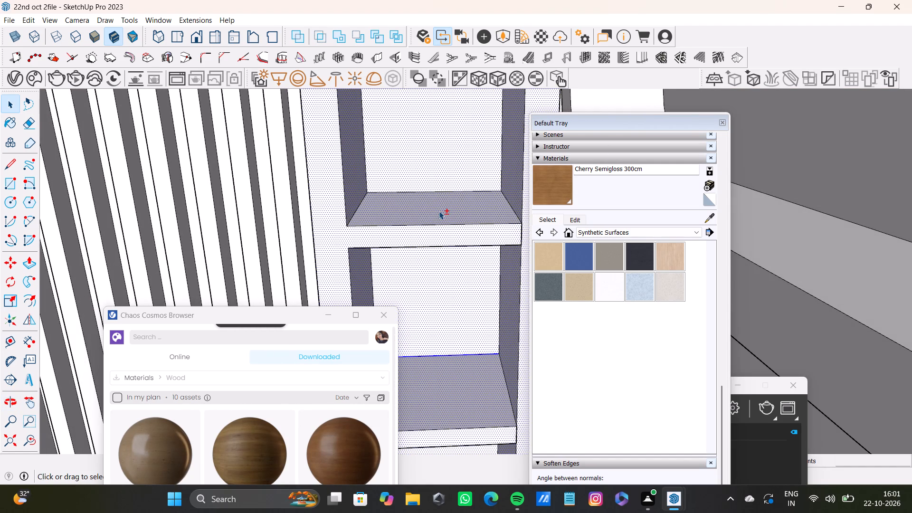
pyautogui.keyDown('shift'); pyautogui.moveTo(439, 211); pyautogui.dragTo(441, 273, button='middle'); pyautogui.keyUp('shift')
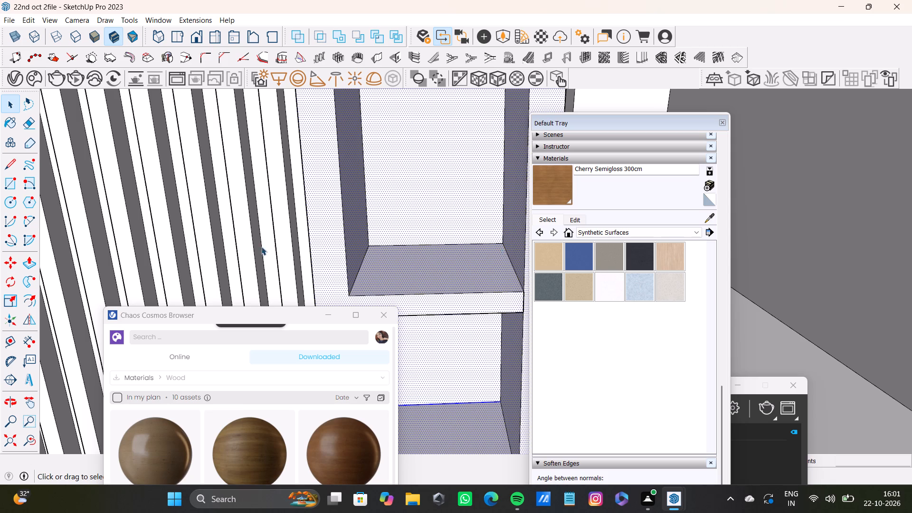
# Add the outer curved top face of the right niche to the selection.
pyautogui.scroll(-11, 275, 241)
pyautogui.keyDown('shift'); pyautogui.moveTo(273, 299); pyautogui.dragTo(476, 171, button='middle'); pyautogui.keyUp('shift')
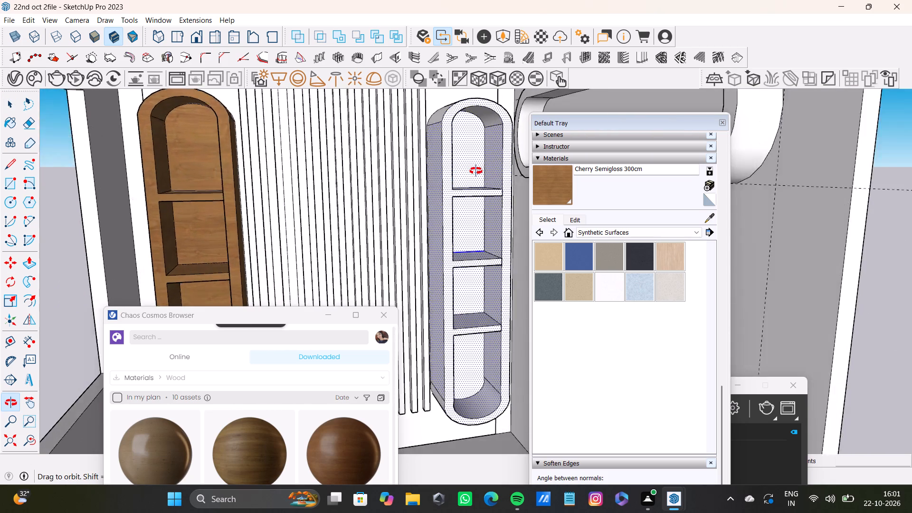
pyautogui.keyDown('shift'); pyautogui.moveTo(476, 171); pyautogui.dragTo(487, 178, button='middle'); pyautogui.keyUp('shift')
pyautogui.scroll(10, 445, 143)
pyautogui.keyDown('shift'); pyautogui.click(430, 96); pyautogui.keyUp('shift')
pyautogui.keyDown('shift'); pyautogui.scroll(-5, 437, 103); pyautogui.keyUp('shift')
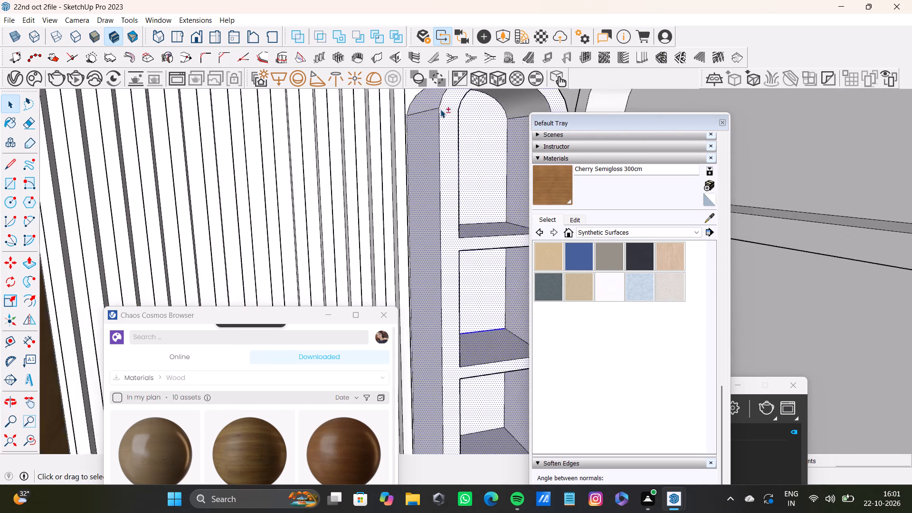
pyautogui.keyDown('shift'); pyautogui.scroll(-2, 440, 109); pyautogui.keyUp('shift')
pyautogui.keyDown('shift'); pyautogui.moveTo(512, 209); pyautogui.dragTo(438, 111, button='middle'); pyautogui.keyUp('shift')
pyautogui.keyDown('shift'); pyautogui.scroll(3, 439, 194); pyautogui.keyUp('shift')
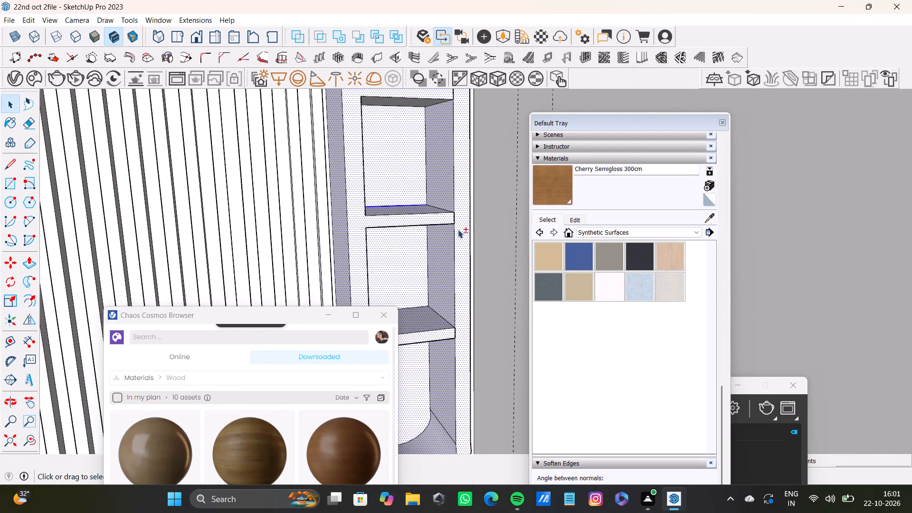
pyautogui.keyDown('shift'); pyautogui.middleClick(458, 229); pyautogui.keyUp('shift')
# Sample Cherry Semigloss 300cm from the left niche and paint the right niche's selected faces with it.
pyautogui.click(709, 220)
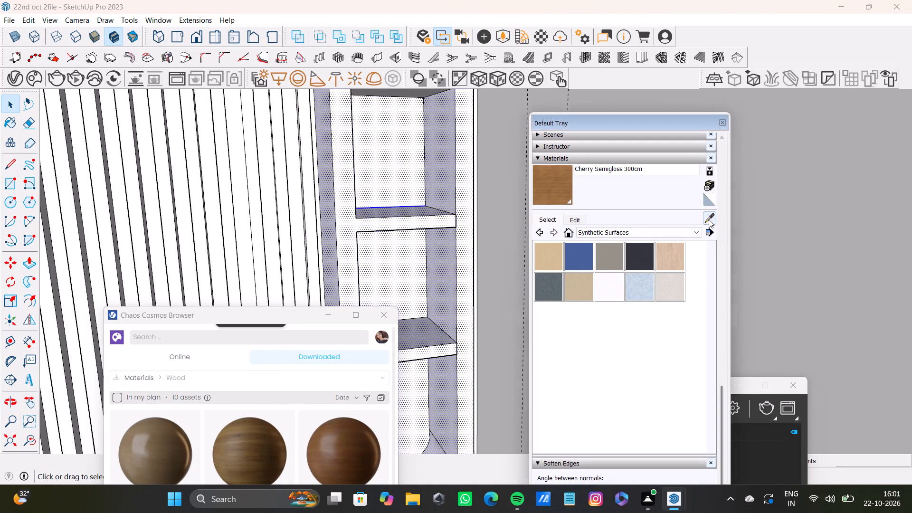
pyautogui.scroll(-4, 248, 246)
pyautogui.keyDown('shift'); pyautogui.moveTo(248, 237); pyautogui.dragTo(401, 230, button='middle'); pyautogui.keyUp('shift')
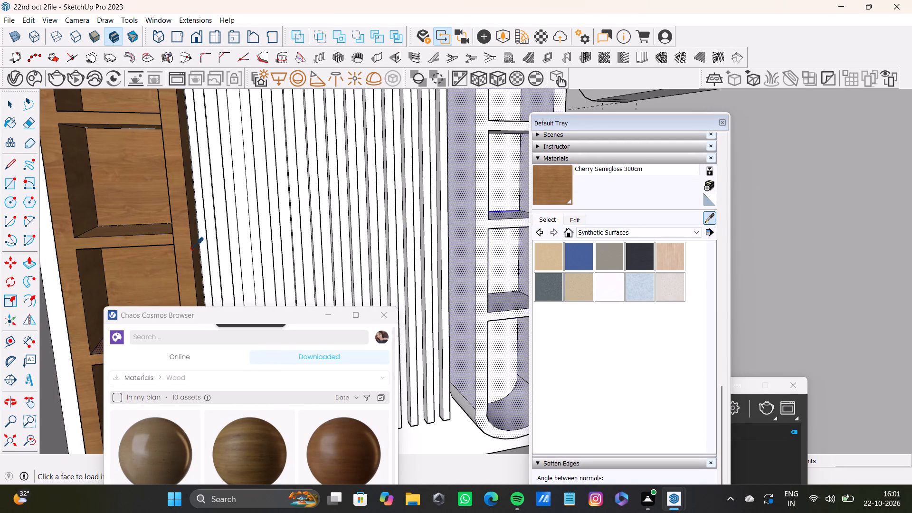
pyautogui.click(185, 252)
pyautogui.click(483, 247)
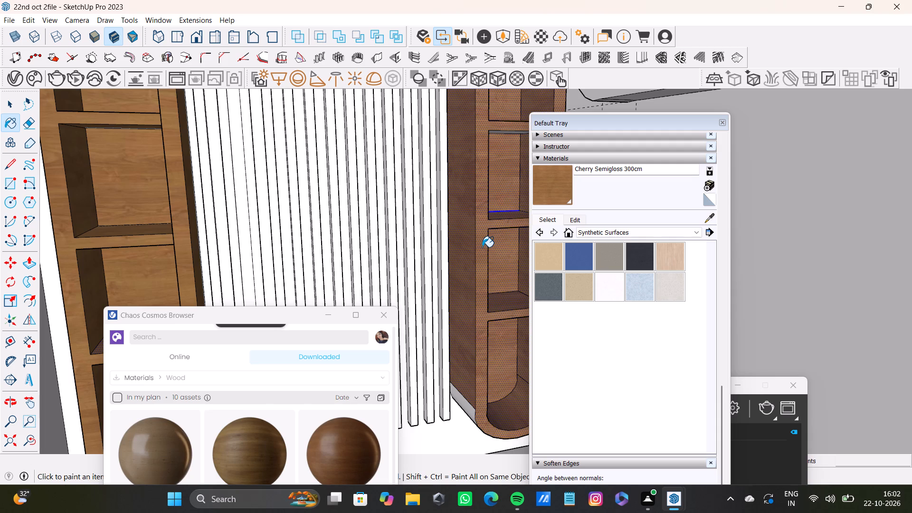
pyautogui.press('space')
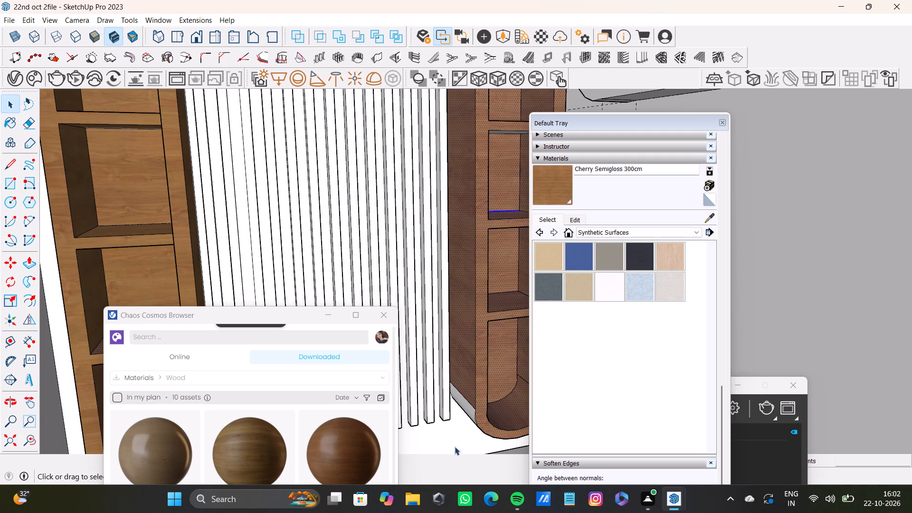
# Select the unpainted outer curved face at the right niche's bottom corner and paint it with Cherry Semigloss 300cm.
pyautogui.scroll(6, 480, 421)
pyautogui.click(463, 395)
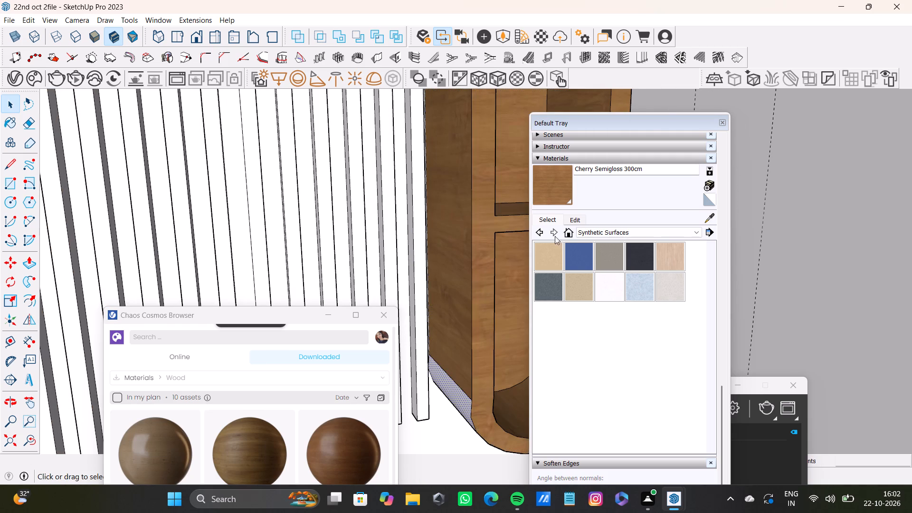
pyautogui.click(708, 218)
pyautogui.click(564, 183)
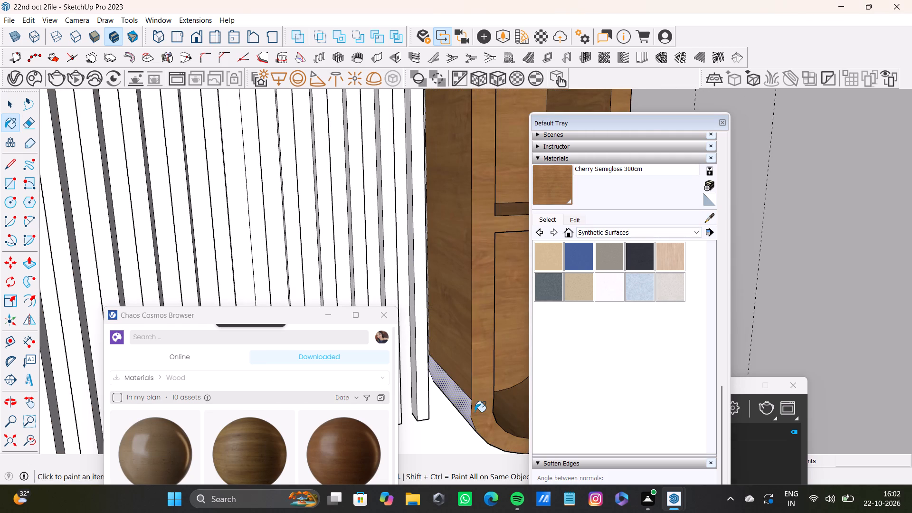
pyautogui.click(459, 405)
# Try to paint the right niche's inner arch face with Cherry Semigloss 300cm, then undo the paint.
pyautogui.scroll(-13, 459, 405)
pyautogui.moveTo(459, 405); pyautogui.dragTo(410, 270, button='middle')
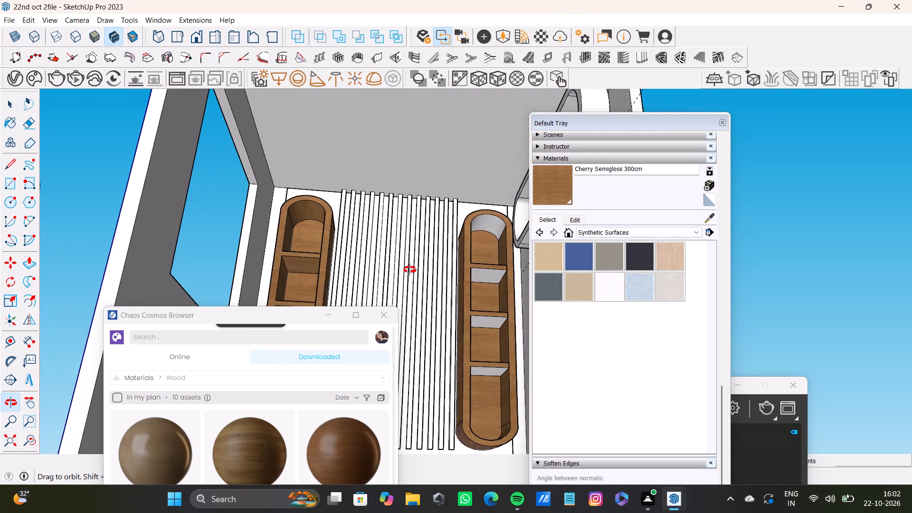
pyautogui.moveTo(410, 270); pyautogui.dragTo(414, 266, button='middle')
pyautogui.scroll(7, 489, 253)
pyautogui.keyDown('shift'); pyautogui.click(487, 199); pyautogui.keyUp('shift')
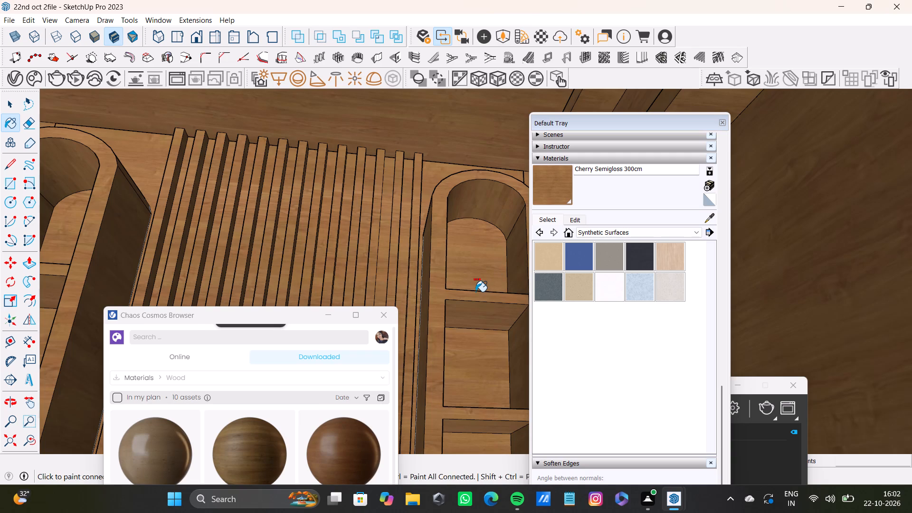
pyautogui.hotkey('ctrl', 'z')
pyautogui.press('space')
# Select the right niche's inner arch face and the three shelf undersides and paint them with Cherry Semigloss 300cm.
pyautogui.click(491, 204)
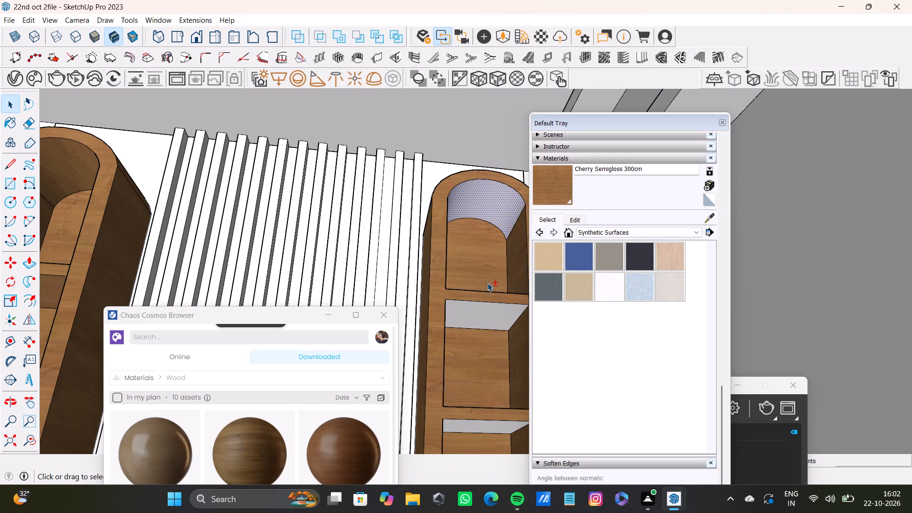
pyautogui.keyDown('shift'); pyautogui.moveTo(487, 289); pyautogui.dragTo(480, 237, button='middle'); pyautogui.keyUp('shift')
pyautogui.keyDown('shift'); pyautogui.click(480, 256); pyautogui.keyUp('shift')
pyautogui.keyDown('shift'); pyautogui.click(497, 362); pyautogui.keyUp('shift')
pyautogui.keyDown('shift'); pyautogui.moveTo(482, 377); pyautogui.dragTo(475, 260, button='middle'); pyautogui.keyUp('shift')
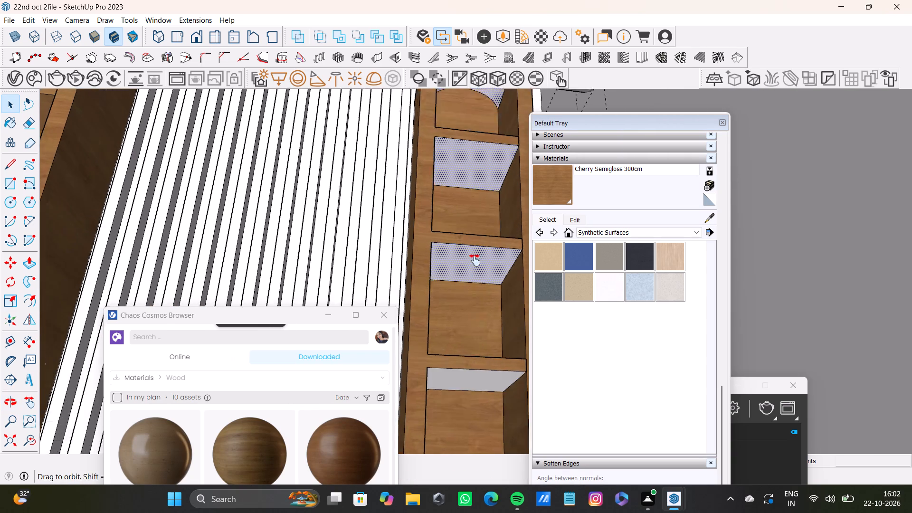
pyautogui.keyDown('shift'); pyautogui.moveTo(475, 260); pyautogui.dragTo(466, 235, button='middle'); pyautogui.keyUp('shift')
pyautogui.keyDown('shift'); pyautogui.click(482, 330); pyautogui.keyUp('shift')
pyautogui.keyDown('shift'); pyautogui.scroll(-1, 480, 382); pyautogui.keyUp('shift')
pyautogui.keyDown('shift'); pyautogui.moveTo(480, 382); pyautogui.dragTo(474, 330, button='middle'); pyautogui.keyUp('shift')
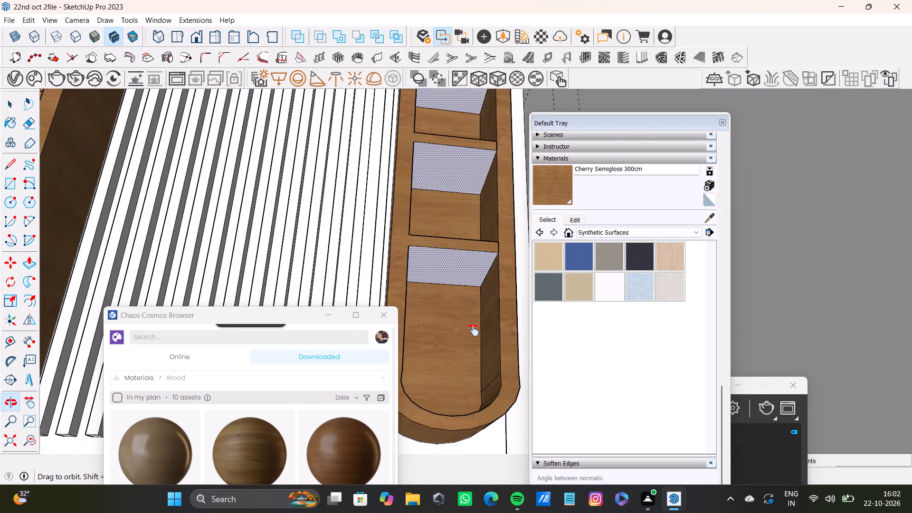
pyautogui.keyDown('shift'); pyautogui.moveTo(474, 330); pyautogui.dragTo(476, 330, button='middle'); pyautogui.keyUp('shift')
pyautogui.keyDown('shift'); pyautogui.click(552, 198); pyautogui.keyUp('shift')
pyautogui.keyDown('shift'); pyautogui.click(472, 174); pyautogui.keyUp('shift')
pyautogui.keyDown('shift'); pyautogui.scroll(-3, 404, 285); pyautogui.keyUp('shift')
pyautogui.keyDown('shift'); pyautogui.middleClick(413, 300); pyautogui.keyUp('shift')
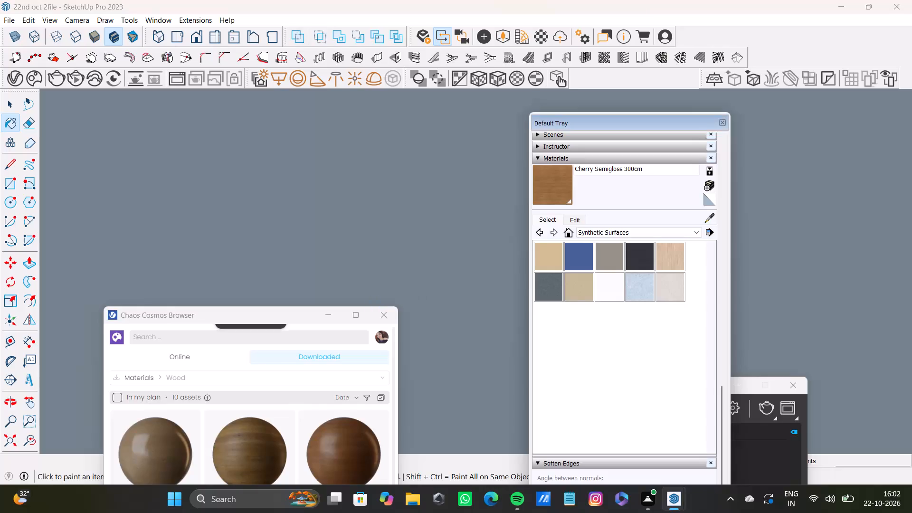
# Shorten the Chaos Cosmos Browser window and move it sideways over the model view.
pyautogui.moveTo(273, 310); pyautogui.dragTo(381, 366)
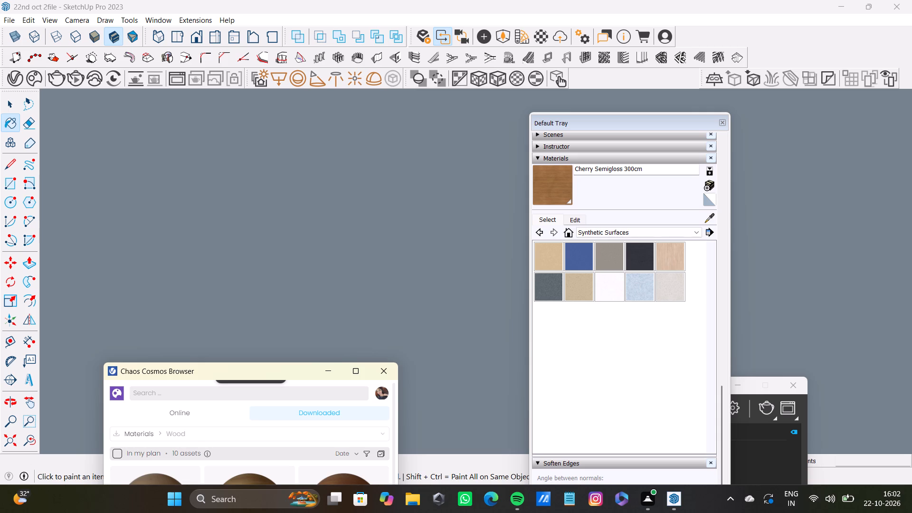
pyautogui.press('space')
pyautogui.press('space')
pyautogui.moveTo(266, 375); pyautogui.dragTo(362, 374)
pyautogui.scroll(-8, 102, 333)
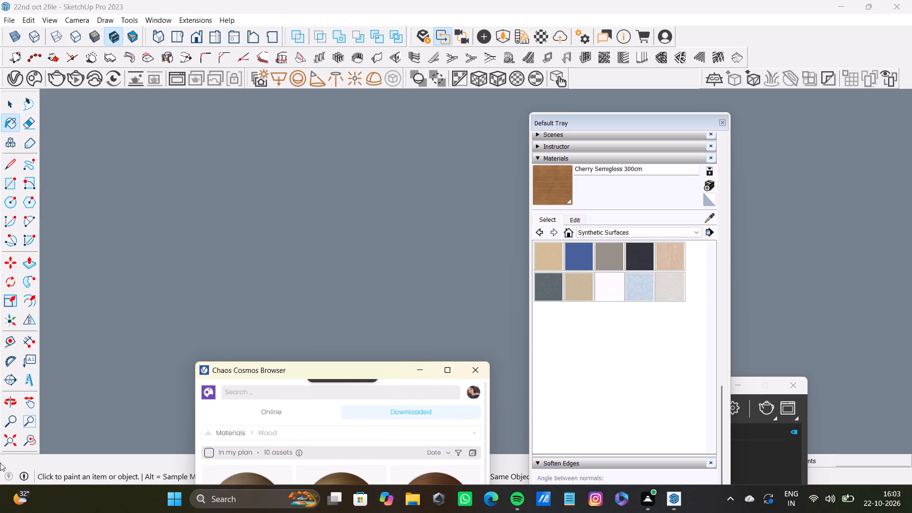
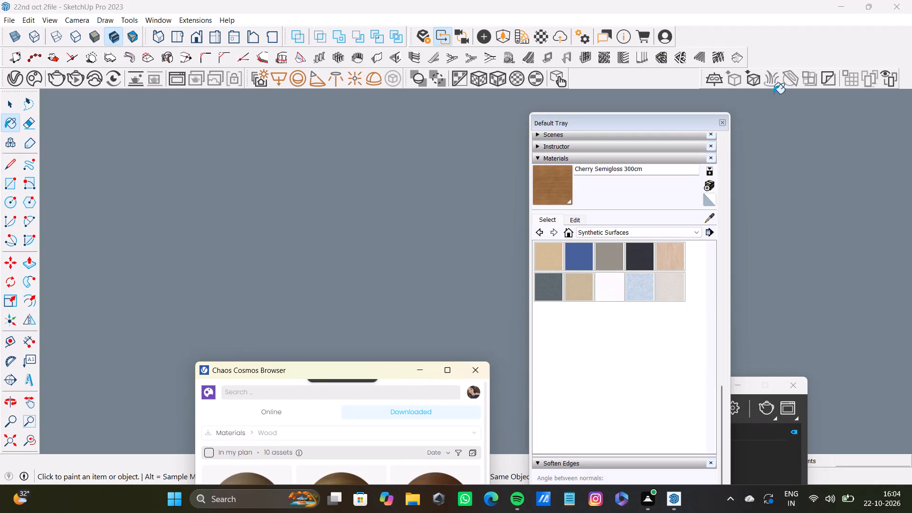
# Review the downloaded wood materials in the Chaos Cosmos Browser, keeping the browser clear of the model.
pyautogui.scroll(-7, 465, 285)
pyautogui.moveTo(366, 373); pyautogui.dragTo(356, 165)
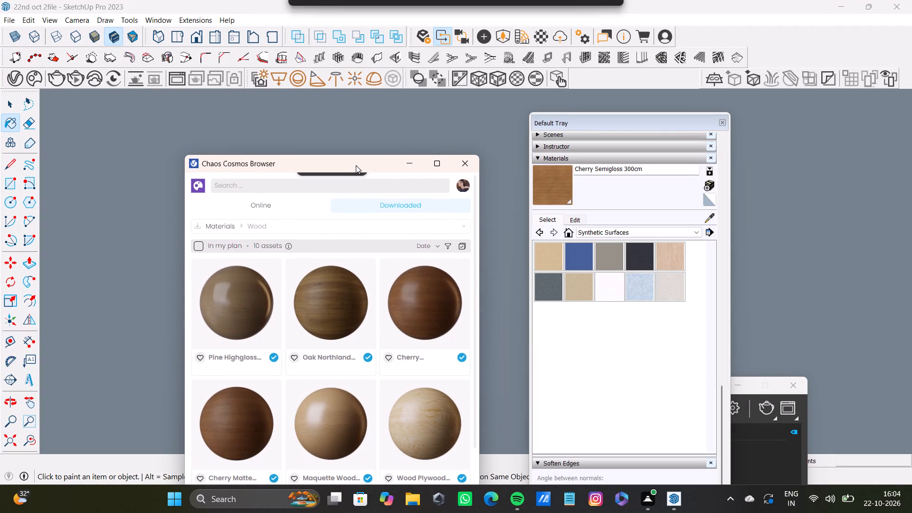
pyautogui.moveTo(356, 165); pyautogui.dragTo(356, 165)
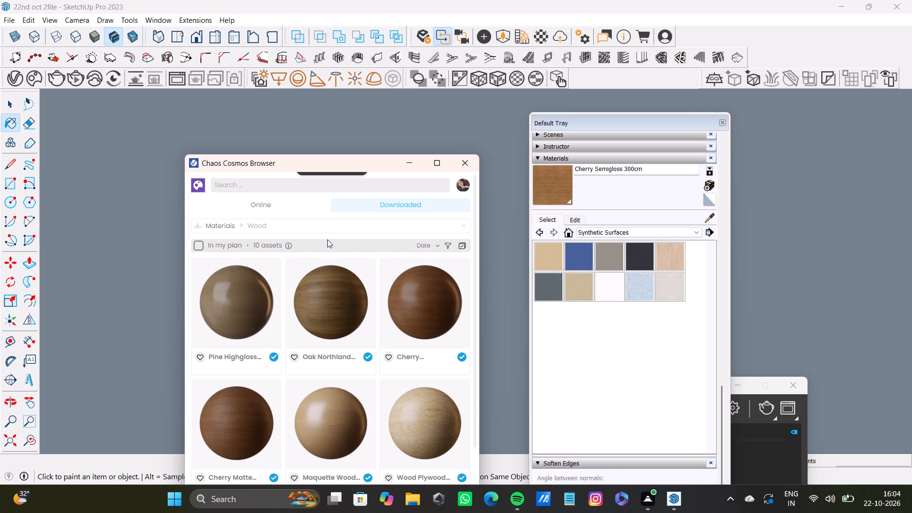
pyautogui.scroll(-2, 350, 308)
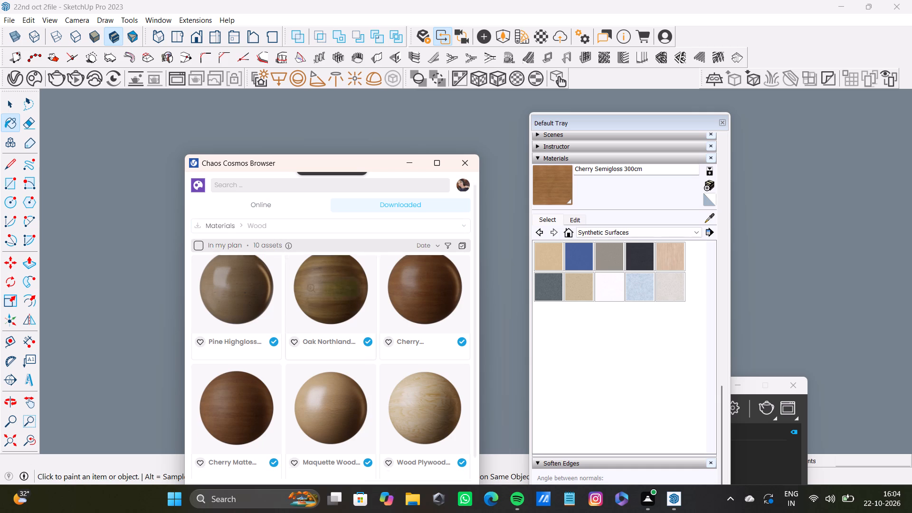
pyautogui.scroll(-8, 358, 321)
pyautogui.moveTo(359, 159); pyautogui.dragTo(370, 329)
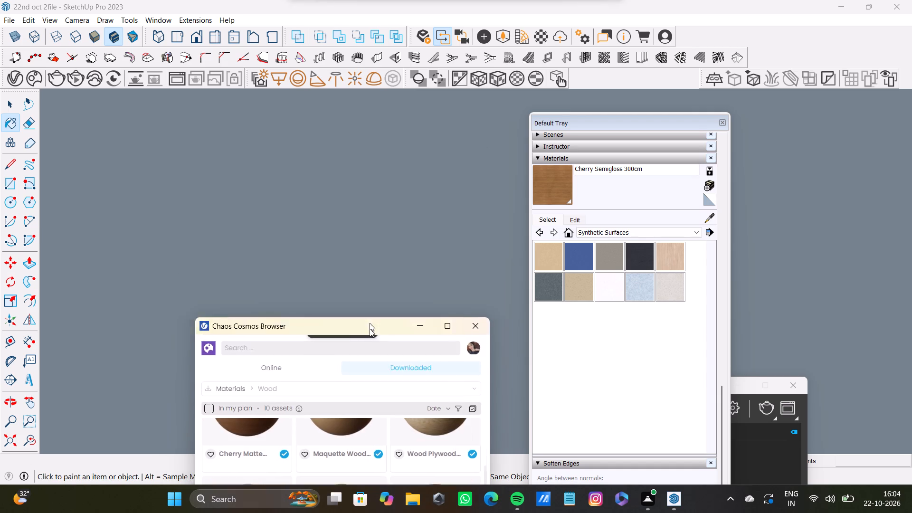
pyautogui.moveTo(370, 329); pyautogui.dragTo(375, 418)
pyautogui.scroll(-8, 370, 388)
# Select the front and side faces, with their edges, of the first three wall slats beside the left arched shelf.
pyautogui.moveTo(28, 439); pyautogui.dragTo(23, 439)
pyautogui.click(6, 439)
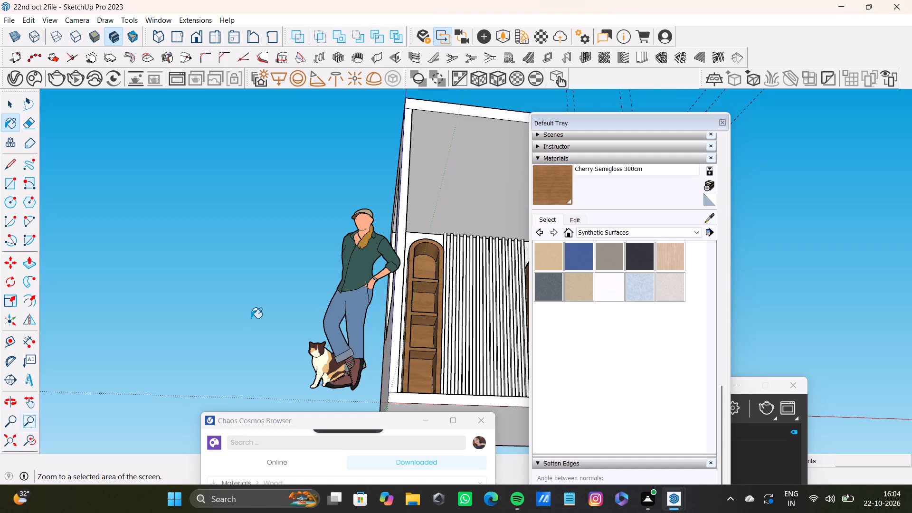
pyautogui.moveTo(327, 286); pyautogui.dragTo(42, 324, button='middle')
pyautogui.scroll(1, 239, 235)
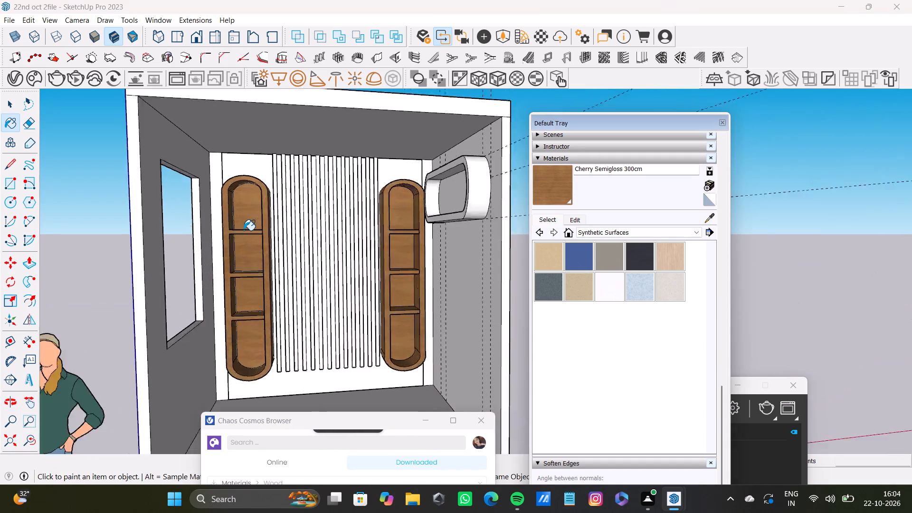
pyautogui.scroll(8, 244, 230)
pyautogui.moveTo(255, 221); pyautogui.dragTo(118, 247, button='middle')
pyautogui.scroll(10, 281, 163)
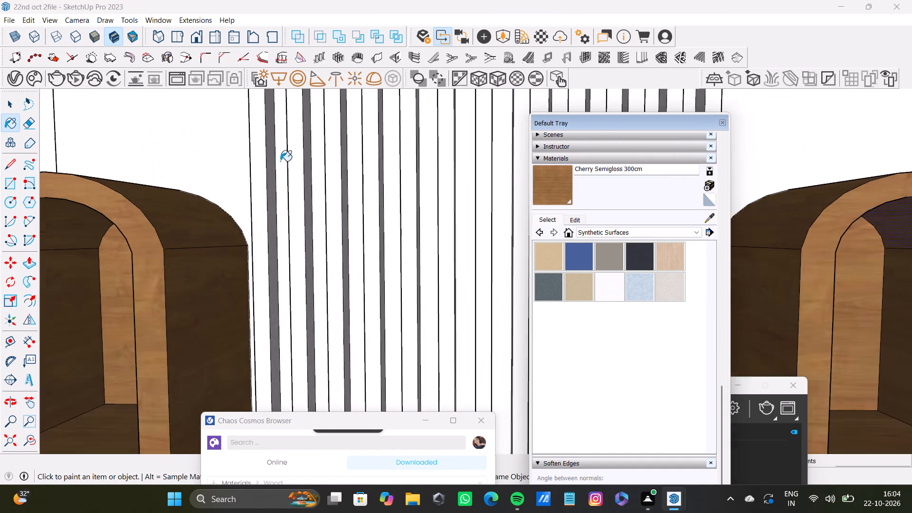
pyautogui.press('space')
pyautogui.keyDown('shift'); pyautogui.doubleClick(268, 171); pyautogui.keyUp('shift')
pyautogui.keyDown('shift'); pyautogui.doubleClick(263, 173); pyautogui.keyUp('shift')
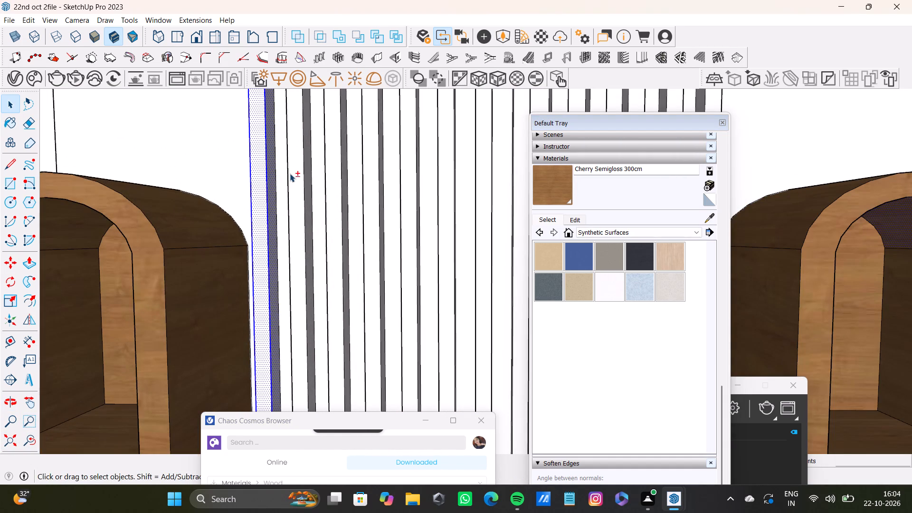
pyautogui.keyDown('shift'); pyautogui.doubleClick(296, 178); pyautogui.keyUp('shift')
pyautogui.keyDown('shift'); pyautogui.scroll(8, 310, 186); pyautogui.keyUp('shift')
pyautogui.keyDown('shift'); pyautogui.doubleClick(307, 188); pyautogui.keyUp('shift')
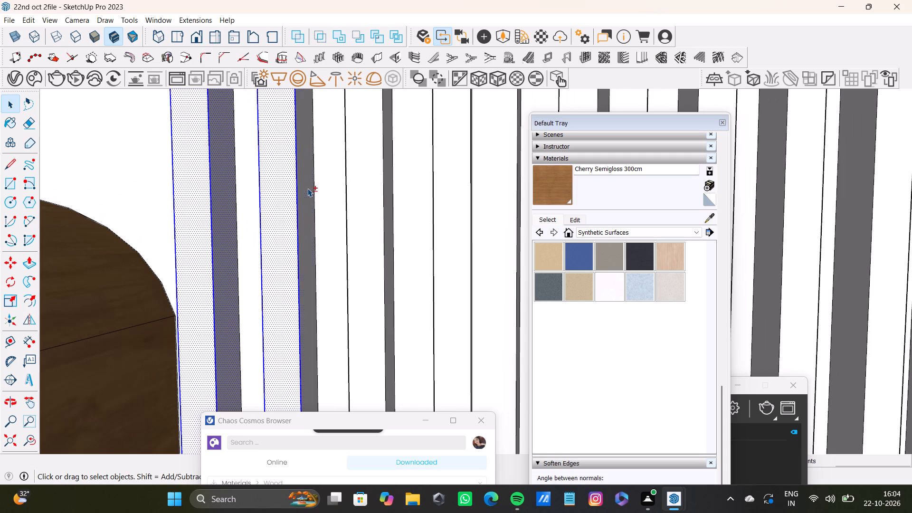
pyautogui.keyDown('shift'); pyautogui.doubleClick(368, 225); pyautogui.keyUp('shift')
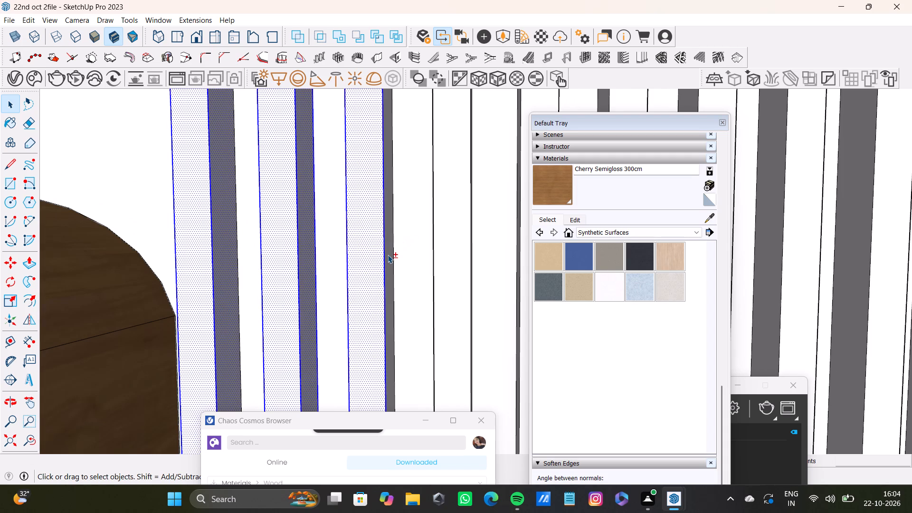
pyautogui.keyDown('shift'); pyautogui.click(388, 255); pyautogui.keyUp('shift')
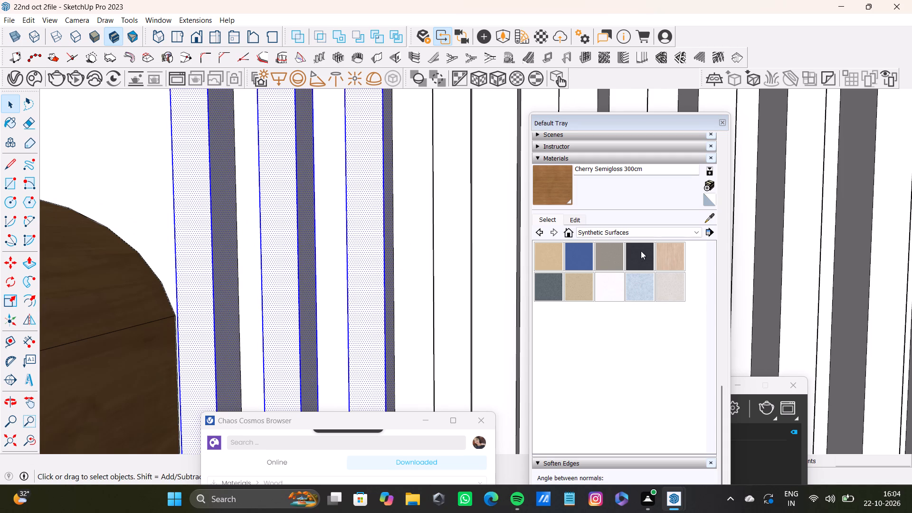
# Add the front and visible side faces of the fourth through eighth wall slats to the selection.
pyautogui.keyDown('shift'); pyautogui.click(456, 265); pyautogui.keyUp('shift')
pyautogui.moveTo(484, 276); pyautogui.dragTo(421, 276, button='middle')
pyautogui.keyDown('shift'); pyautogui.scroll(3, 436, 271); pyautogui.keyUp('shift')
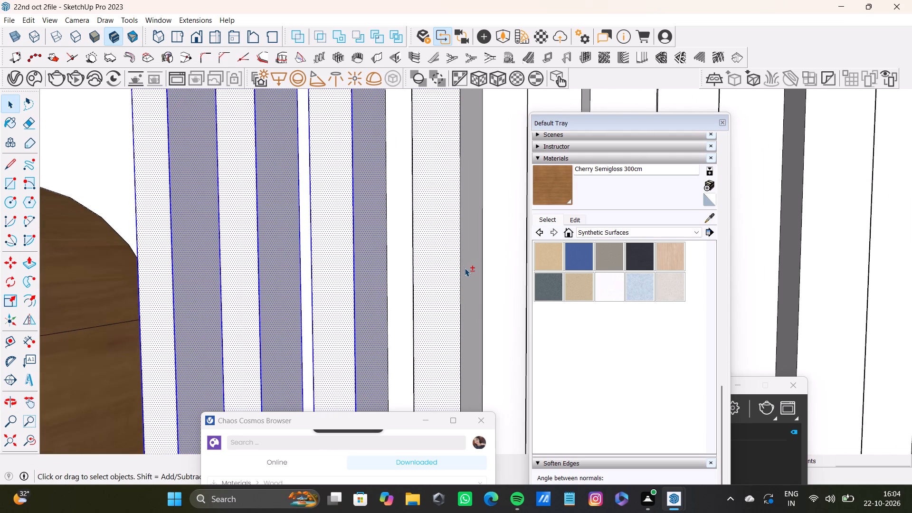
pyautogui.keyDown('shift'); pyautogui.click(465, 268); pyautogui.keyUp('shift')
pyautogui.keyDown('shift'); pyautogui.scroll(-3, 465, 272); pyautogui.keyUp('shift')
pyautogui.keyDown('shift'); pyautogui.moveTo(465, 272); pyautogui.dragTo(311, 250, button='middle'); pyautogui.keyUp('shift')
pyautogui.keyDown('shift'); pyautogui.click(366, 246); pyautogui.keyUp('shift')
pyautogui.keyDown('shift'); pyautogui.click(404, 258); pyautogui.keyUp('shift')
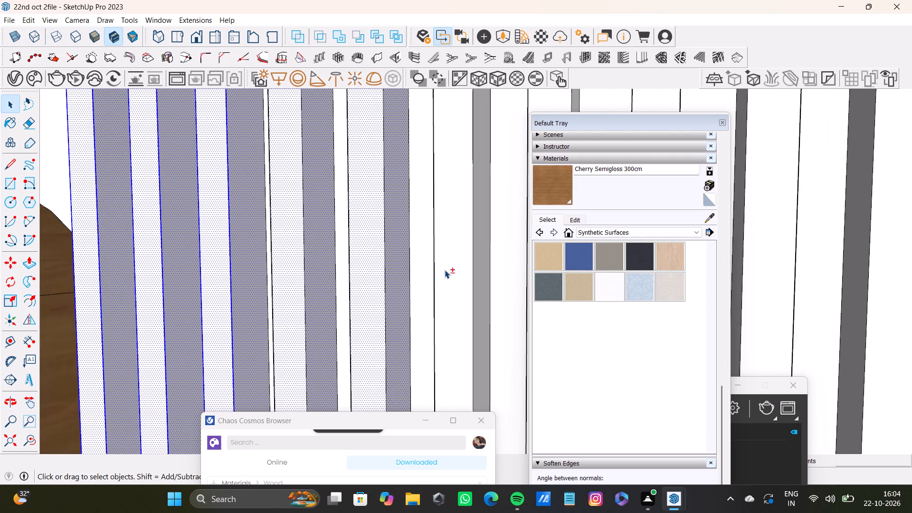
pyautogui.keyDown('shift'); pyautogui.click(453, 273); pyautogui.keyUp('shift')
pyautogui.keyDown('shift'); pyautogui.click(478, 284); pyautogui.keyUp('shift')
pyautogui.keyDown('shift'); pyautogui.scroll(-3, 479, 286); pyautogui.keyUp('shift')
pyautogui.keyDown('shift'); pyautogui.moveTo(479, 286); pyautogui.dragTo(357, 266, button='middle'); pyautogui.keyUp('shift')
pyautogui.keyDown('shift'); pyautogui.click(398, 269); pyautogui.keyUp('shift')
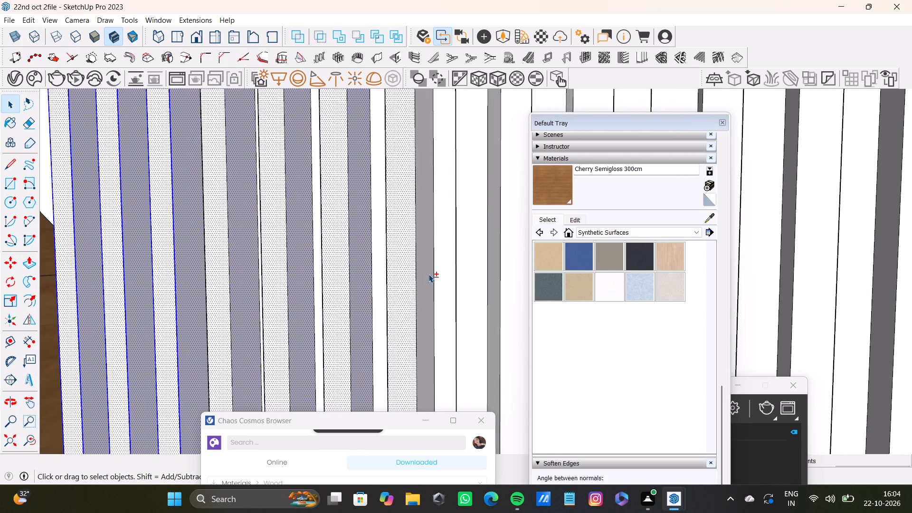
pyautogui.keyDown('shift'); pyautogui.click(426, 277); pyautogui.keyUp('shift')
pyautogui.keyDown('shift'); pyautogui.click(475, 298); pyautogui.keyUp('shift')
pyautogui.keyDown('shift'); pyautogui.click(495, 308); pyautogui.keyUp('shift')
# Add the front and visible side faces of the ninth through eleventh wall slats to the selection.
pyautogui.keyDown('shift'); pyautogui.moveTo(494, 309); pyautogui.dragTo(272, 249, button='middle'); pyautogui.keyUp('shift')
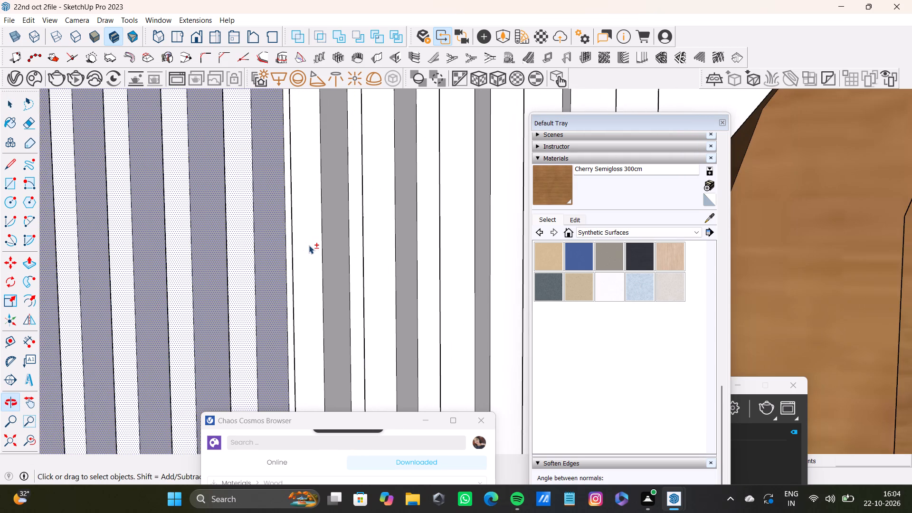
pyautogui.keyDown('shift'); pyautogui.click(309, 248); pyautogui.keyUp('shift')
pyautogui.keyDown('shift'); pyautogui.click(339, 260); pyautogui.keyUp('shift')
pyautogui.keyDown('shift'); pyautogui.click(382, 270); pyautogui.keyUp('shift')
pyautogui.keyDown('shift'); pyautogui.click(408, 279); pyautogui.keyUp('shift')
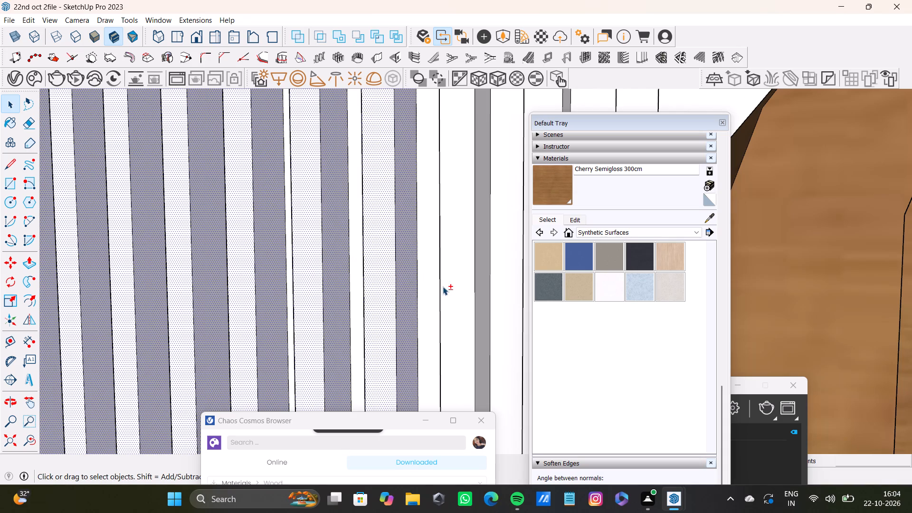
pyautogui.keyDown('shift'); pyautogui.click(454, 288); pyautogui.keyUp('shift')
pyautogui.keyDown('shift'); pyautogui.click(484, 294); pyautogui.keyUp('shift')
# Add the front and side faces of the last two wall slats beside the right arched shelf to the selection.
pyautogui.keyDown('shift'); pyautogui.scroll(-4, 484, 295); pyautogui.keyUp('shift')
pyautogui.keyDown('shift'); pyautogui.moveTo(484, 295); pyautogui.dragTo(386, 251, button='middle'); pyautogui.keyUp('shift')
pyautogui.keyDown('shift'); pyautogui.moveTo(386, 251); pyautogui.dragTo(387, 251, button='middle'); pyautogui.keyUp('shift')
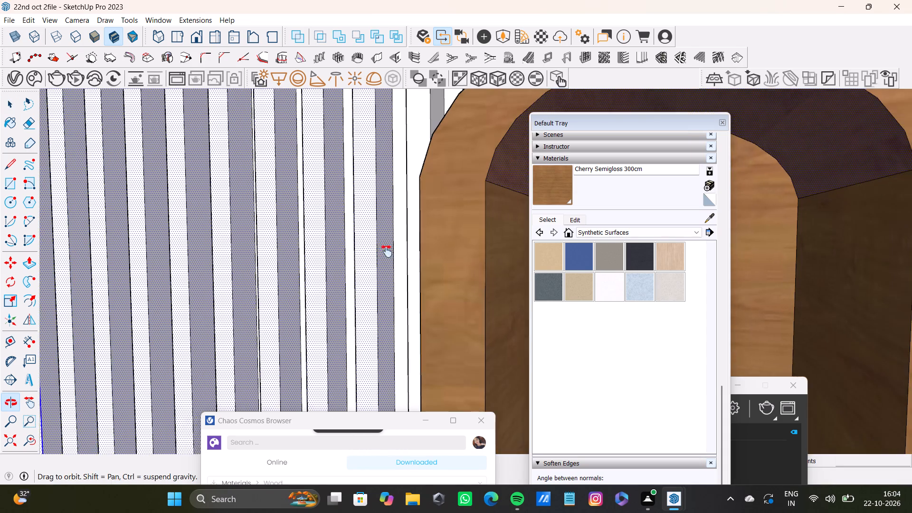
pyautogui.keyDown('shift'); pyautogui.moveTo(387, 251); pyautogui.dragTo(436, 300, button='middle'); pyautogui.keyUp('shift')
pyautogui.keyDown('shift'); pyautogui.scroll(3, 468, 299); pyautogui.keyUp('shift')
pyautogui.keyDown('shift'); pyautogui.click(468, 297); pyautogui.keyUp('shift')
pyautogui.keyDown('shift'); pyautogui.click(492, 299); pyautogui.keyUp('shift')
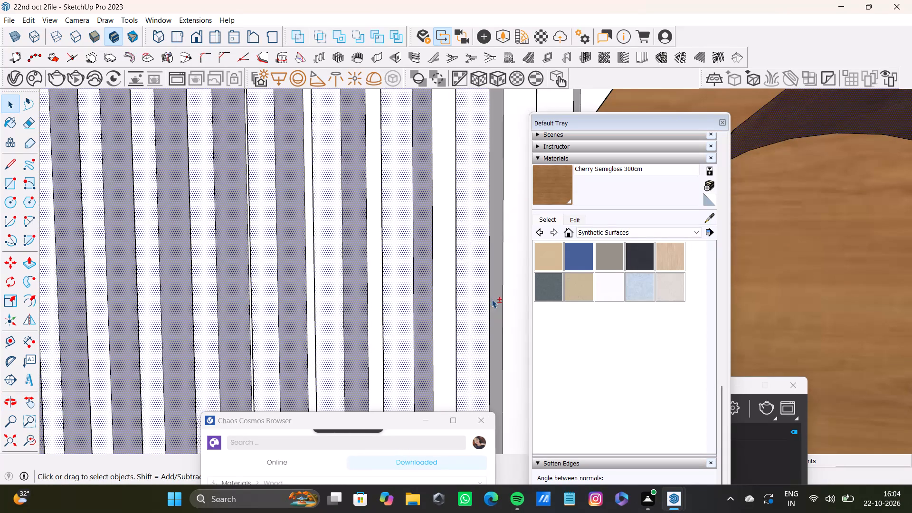
pyautogui.keyDown('shift'); pyautogui.scroll(-3, 492, 299); pyautogui.keyUp('shift')
pyautogui.moveTo(492, 299); pyautogui.dragTo(573, 315, button='middle')
pyautogui.keyDown('shift'); pyautogui.scroll(3, 507, 310); pyautogui.keyUp('shift')
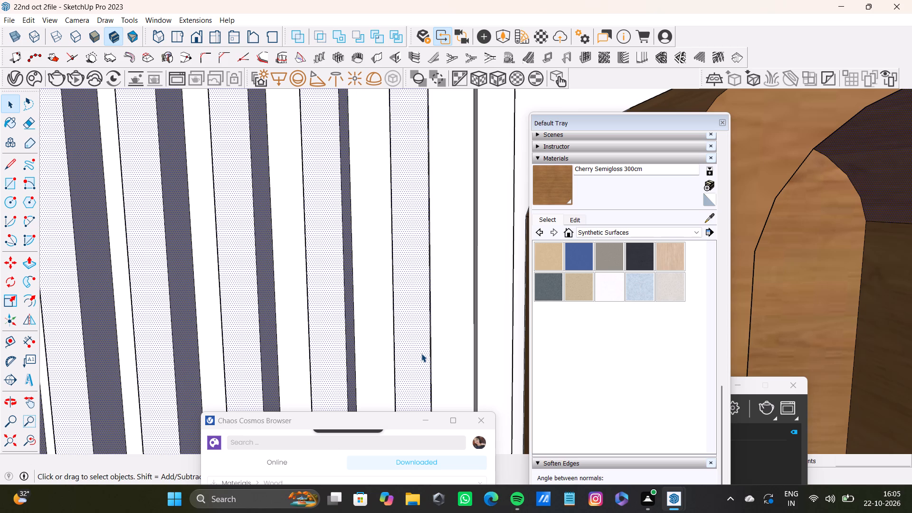
pyautogui.keyDown('shift'); pyautogui.click(481, 276); pyautogui.keyUp('shift')
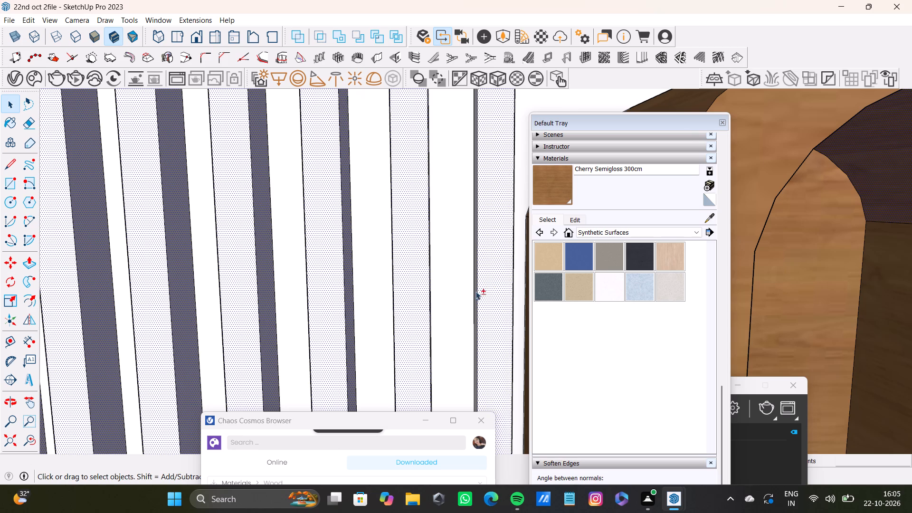
pyautogui.scroll(5, 482, 291)
pyautogui.moveTo(483, 291); pyautogui.dragTo(513, 291, button='middle')
pyautogui.keyDown('shift'); pyautogui.scroll(3, 467, 293); pyautogui.keyUp('shift')
pyautogui.keyDown('shift'); pyautogui.click(477, 294); pyautogui.keyUp('shift')
pyautogui.keyDown('shift'); pyautogui.scroll(-4, 478, 296); pyautogui.keyUp('shift')
pyautogui.moveTo(480, 296); pyautogui.dragTo(341, 295, button='middle')
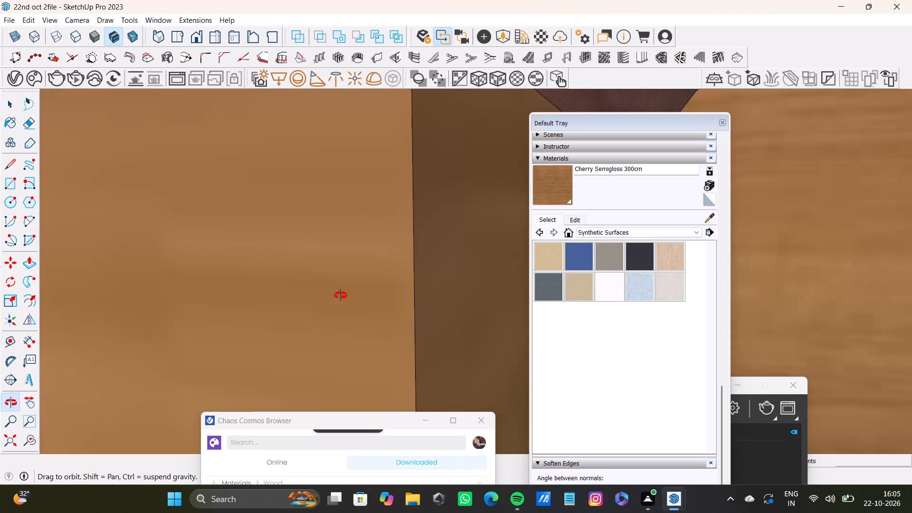
pyautogui.moveTo(341, 295); pyautogui.dragTo(367, 386, button='middle')
pyautogui.scroll(6, 509, 293)
pyautogui.keyDown('shift'); pyautogui.click(517, 250); pyautogui.keyUp('shift')
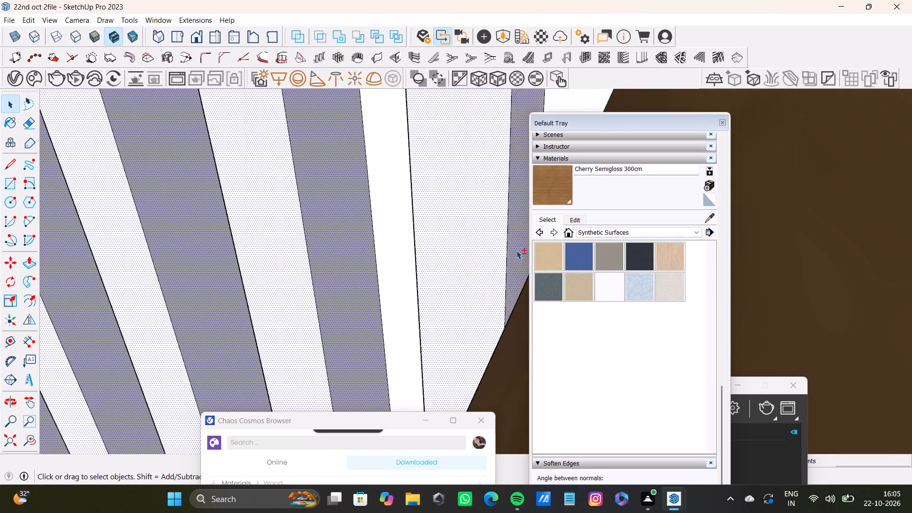
# Add the long vertical edges of the fourth and fifth wall slats to the selection.
pyautogui.keyDown('shift'); pyautogui.scroll(-8, 465, 260); pyautogui.keyUp('shift')
pyautogui.keyDown('shift'); pyautogui.moveTo(382, 250); pyautogui.dragTo(431, 237, button='middle'); pyautogui.keyUp('shift')
pyautogui.scroll(-5, 335, 245)
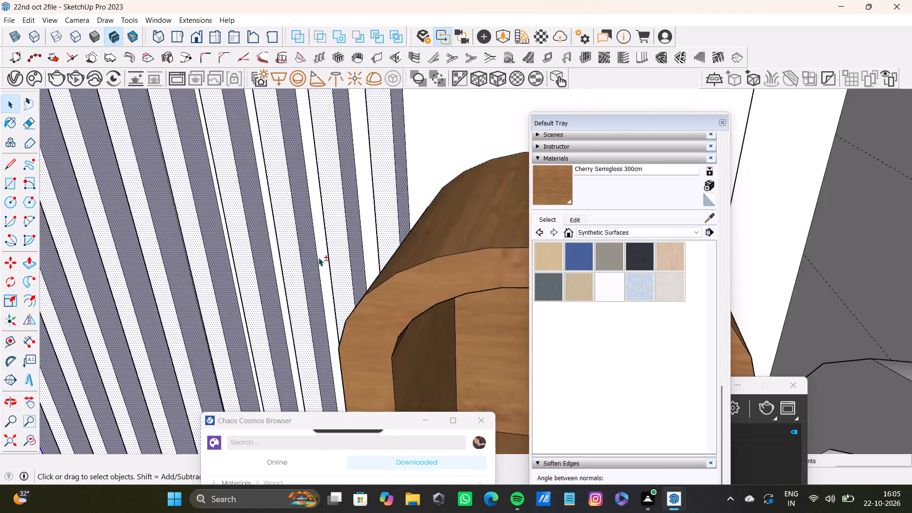
pyautogui.scroll(-4, 318, 257)
pyautogui.keyDown('shift'); pyautogui.middleClick(313, 258); pyautogui.keyUp('shift')
pyautogui.keyDown('shift'); pyautogui.moveTo(33, 439); pyautogui.dragTo(28, 441); pyautogui.keyUp('shift')
pyautogui.keyDown('shift'); pyautogui.click(15, 441); pyautogui.keyUp('shift')
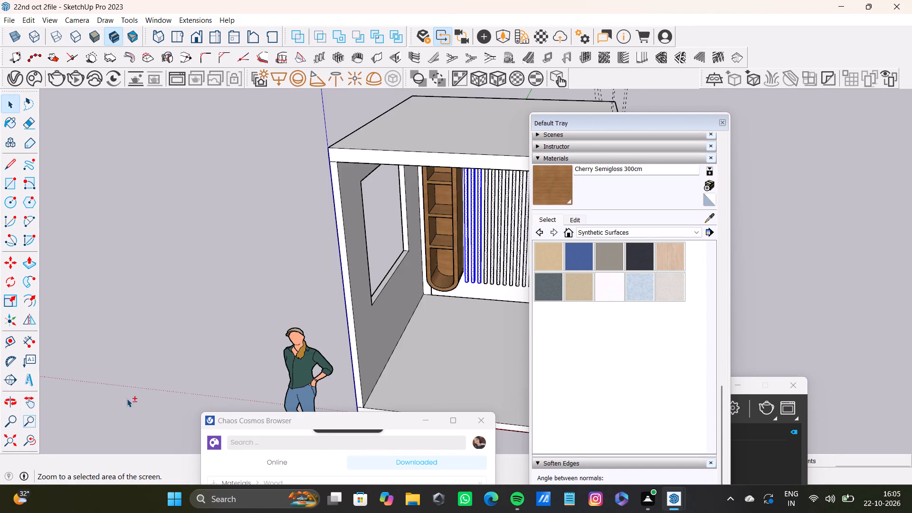
pyautogui.keyDown('shift'); pyautogui.moveTo(127, 398); pyautogui.dragTo(27, 399, button='middle'); pyautogui.keyUp('shift')
pyautogui.keyDown('shift'); pyautogui.scroll(7, 294, 273); pyautogui.keyUp('shift')
pyautogui.keyDown('shift'); pyautogui.moveTo(424, 246); pyautogui.dragTo(247, 246, button='middle'); pyautogui.keyUp('shift')
pyautogui.keyDown('shift'); pyautogui.scroll(9, 247, 246); pyautogui.keyUp('shift')
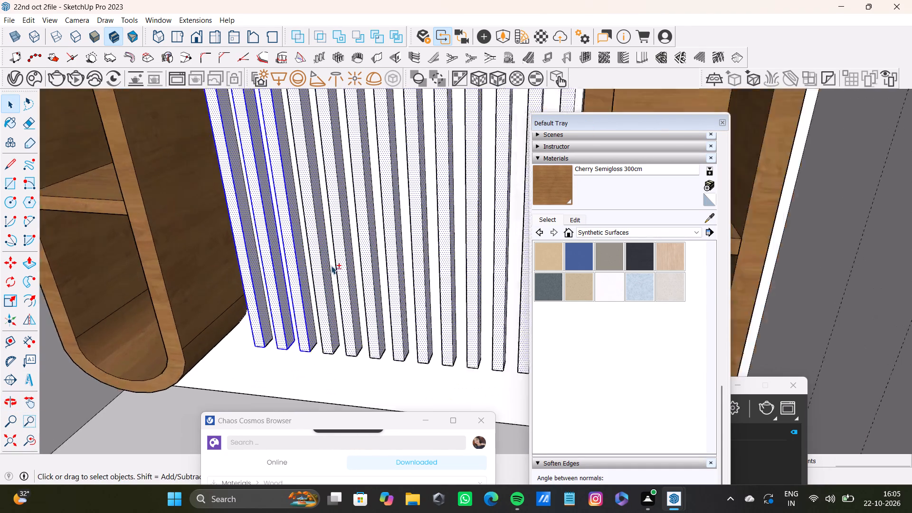
pyautogui.keyDown('shift'); pyautogui.scroll(5, 331, 266); pyautogui.keyUp('shift')
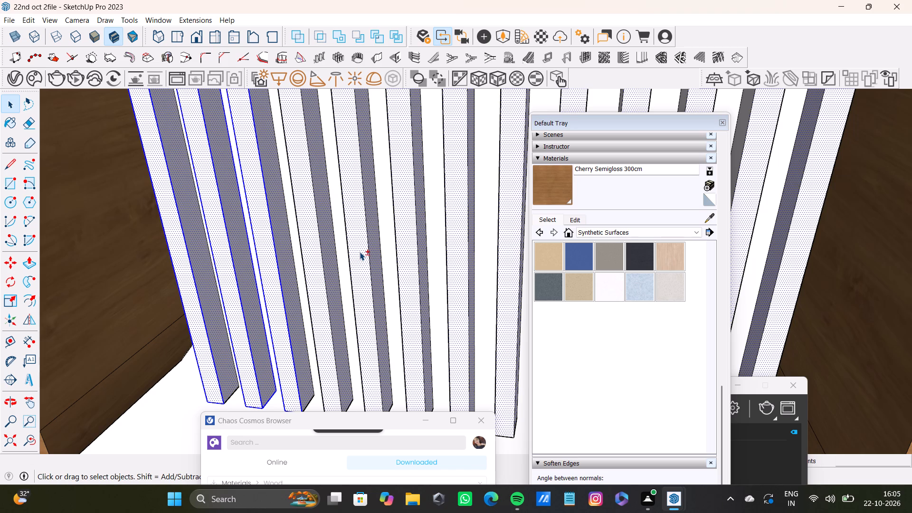
pyautogui.keyDown('shift'); pyautogui.click(325, 275); pyautogui.keyUp('shift')
pyautogui.keyDown('shift'); pyautogui.click(308, 283); pyautogui.keyUp('shift')
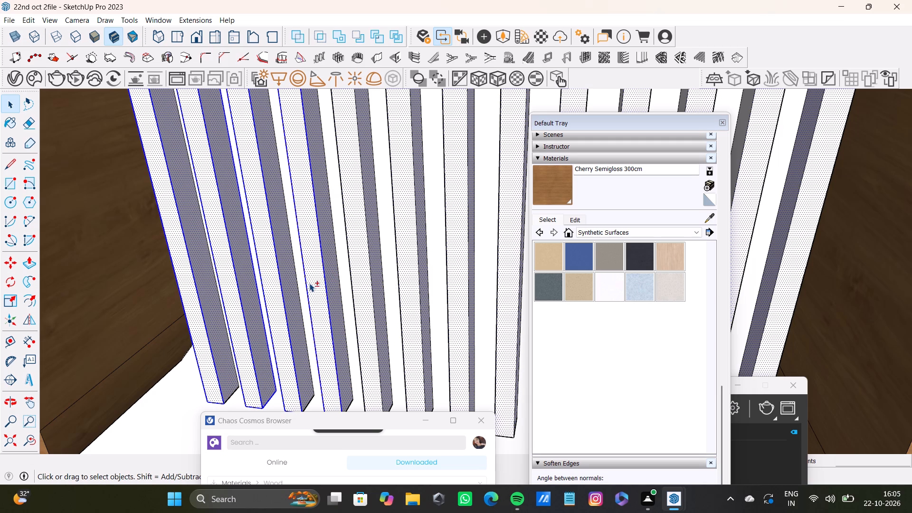
pyautogui.keyDown('shift'); pyautogui.click(338, 282); pyautogui.keyUp('shift')
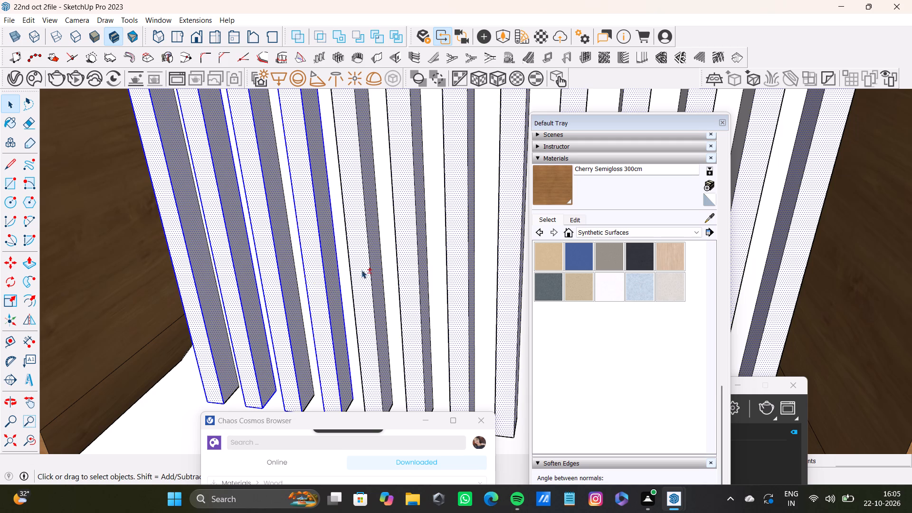
pyautogui.keyDown('shift'); pyautogui.click(351, 275); pyautogui.keyUp('shift')
pyautogui.keyDown('shift'); pyautogui.click(373, 288); pyautogui.keyUp('shift')
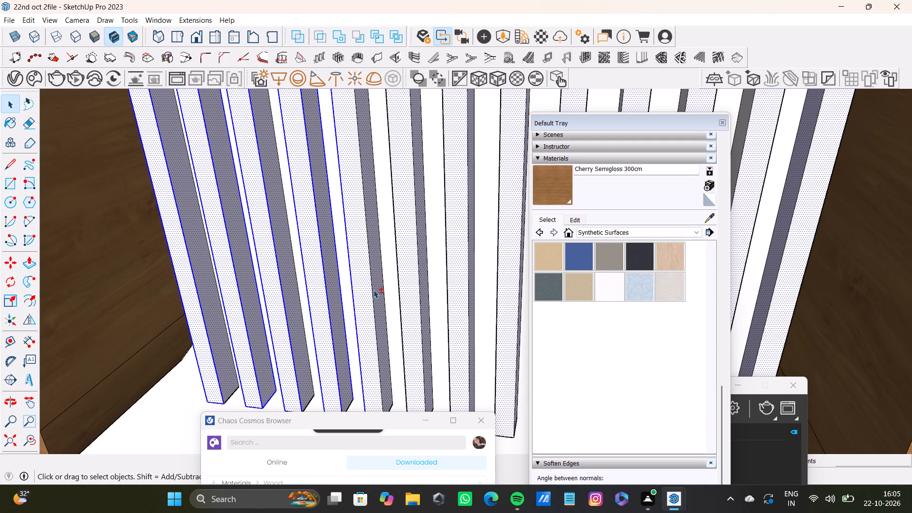
pyautogui.keyDown('shift'); pyautogui.click(384, 290); pyautogui.keyUp('shift')
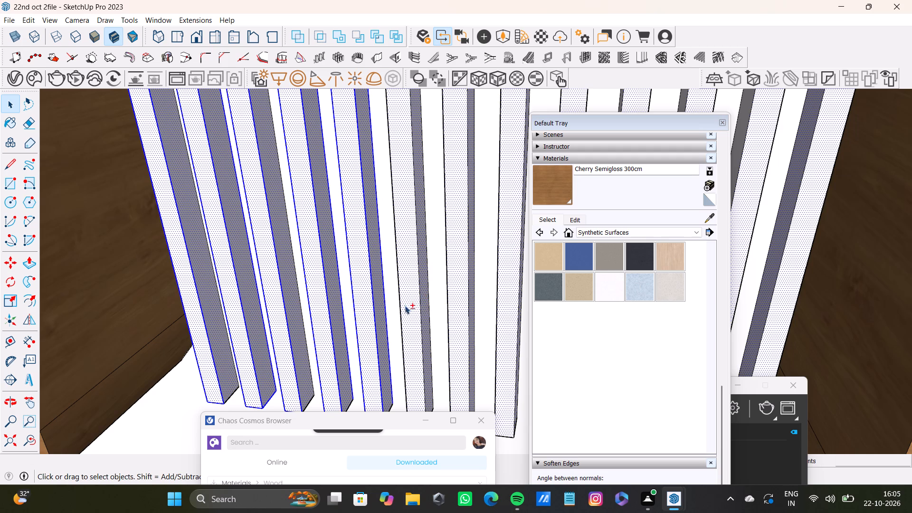
# Add the long vertical edges of the sixth and seventh wall slats to the selection, keeping their front faces selected.
pyautogui.keyDown('shift'); pyautogui.click(400, 313); pyautogui.keyUp('shift')
pyautogui.keyDown('shift'); pyautogui.click(419, 310); pyautogui.keyUp('shift')
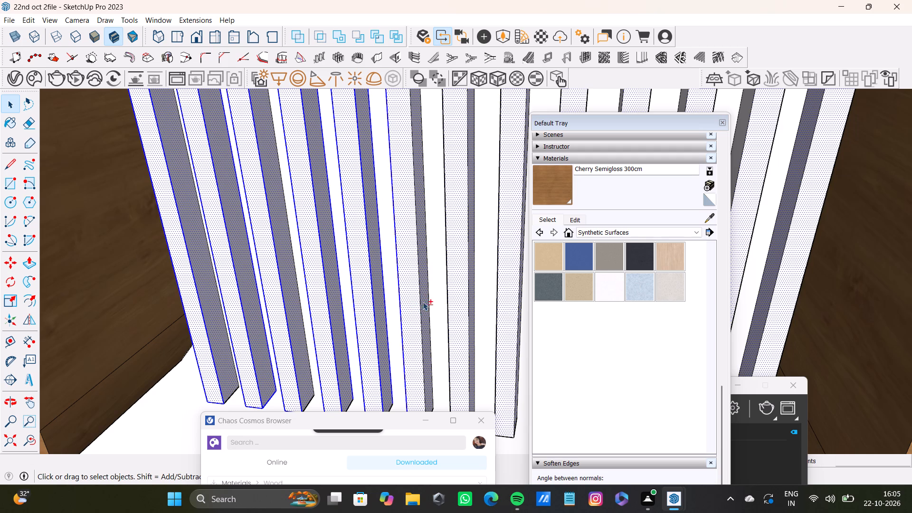
pyautogui.keyDown('shift'); pyautogui.click(430, 299); pyautogui.keyUp('shift')
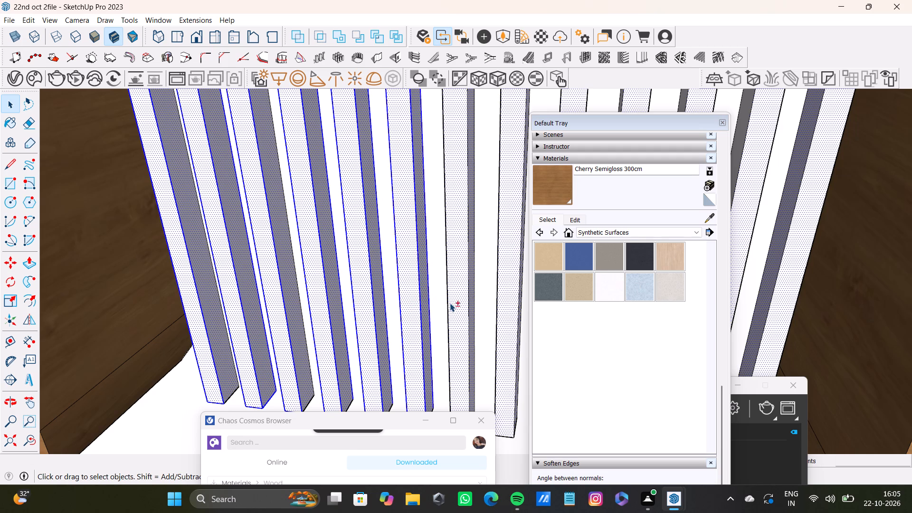
pyautogui.keyDown('shift'); pyautogui.click(450, 303); pyautogui.keyUp('shift')
pyautogui.keyDown('shift'); pyautogui.click(470, 316); pyautogui.keyUp('shift')
pyautogui.keyDown('shift'); pyautogui.click(449, 324); pyautogui.keyUp('shift')
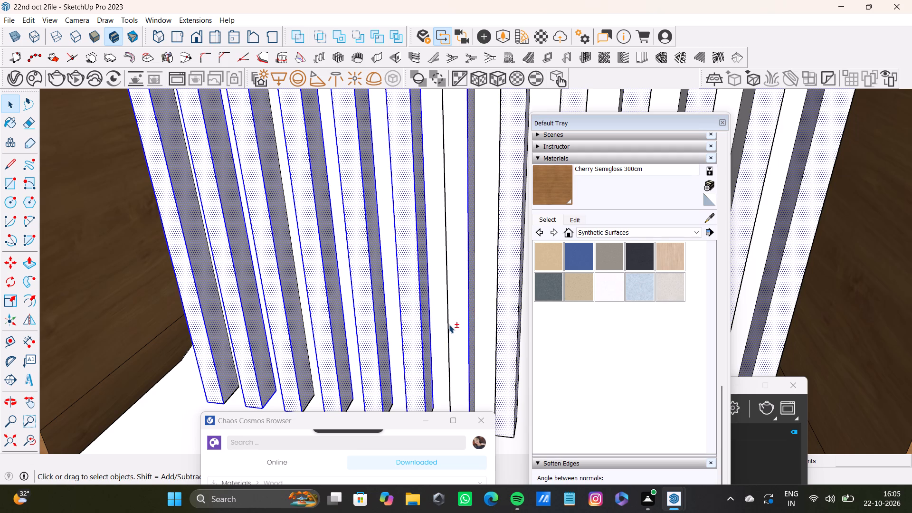
pyautogui.keyDown('shift'); pyautogui.click(459, 327); pyautogui.keyUp('shift')
pyautogui.keyDown('shift'); pyautogui.moveTo(461, 326); pyautogui.dragTo(368, 301, button='middle'); pyautogui.keyUp('shift')
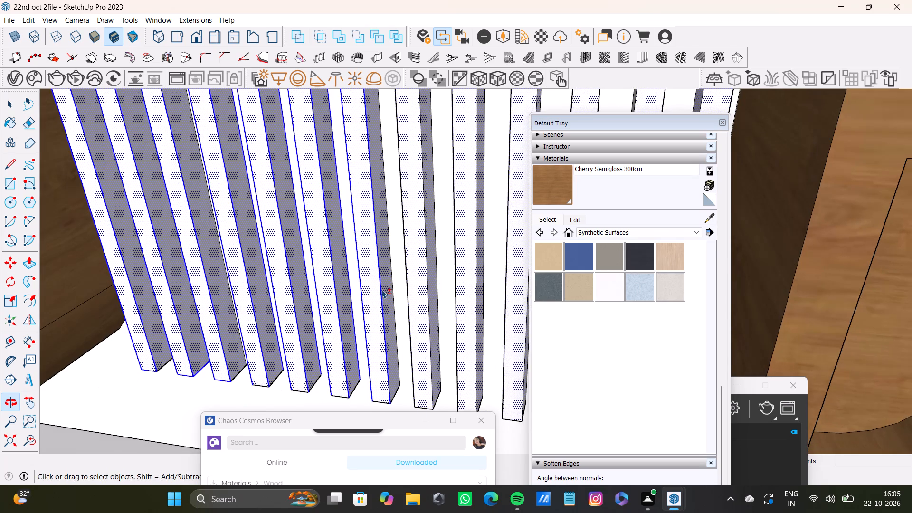
pyautogui.keyDown('shift'); pyautogui.scroll(1, 381, 290); pyautogui.keyUp('shift')
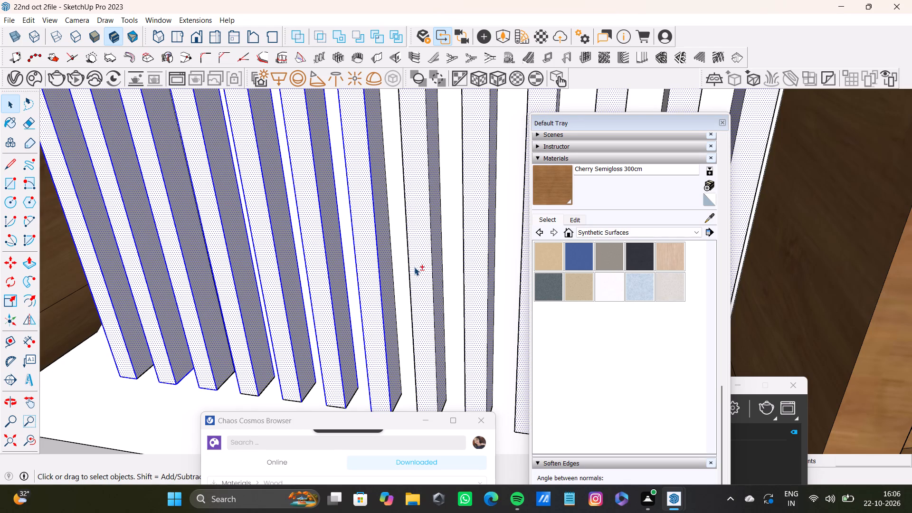
pyautogui.keyDown('shift'); pyautogui.scroll(6, 412, 267); pyautogui.keyUp('shift')
pyautogui.keyDown('shift'); pyautogui.click(383, 294); pyautogui.keyUp('shift')
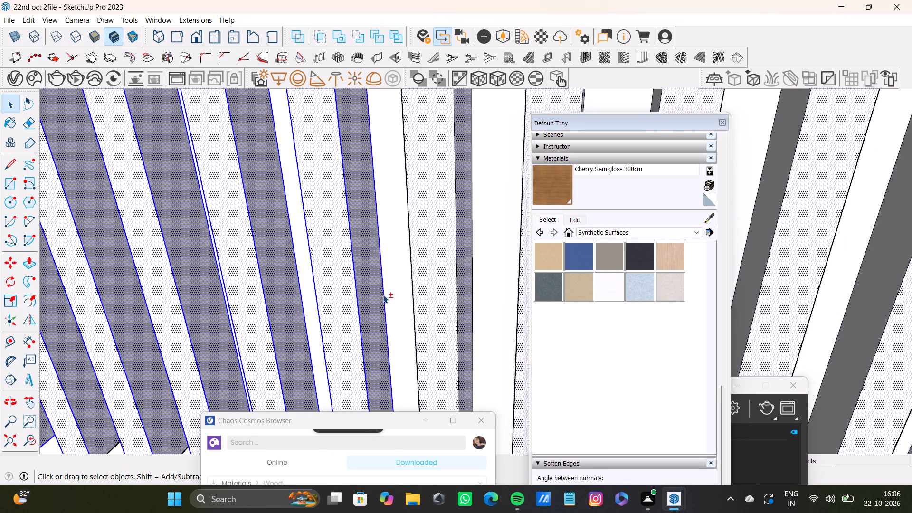
# Add the long vertical edges of the eighth and ninth wall slats to the selection, keeping their front faces selected.
pyautogui.keyDown('shift'); pyautogui.click(415, 328); pyautogui.keyUp('shift')
pyautogui.keyDown('shift'); pyautogui.click(456, 336); pyautogui.keyUp('shift')
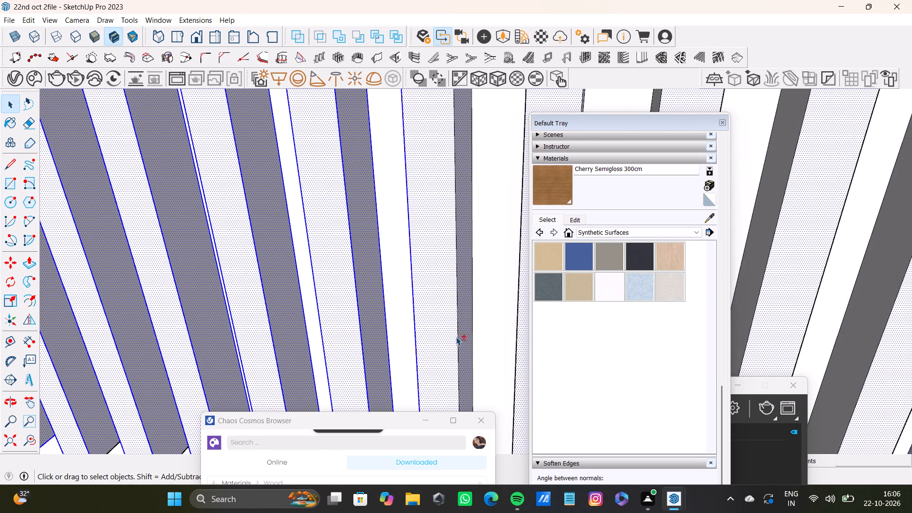
pyautogui.keyDown('shift'); pyautogui.click(472, 332); pyautogui.keyUp('shift')
pyautogui.keyDown('shift'); pyautogui.click(458, 342); pyautogui.keyUp('shift')
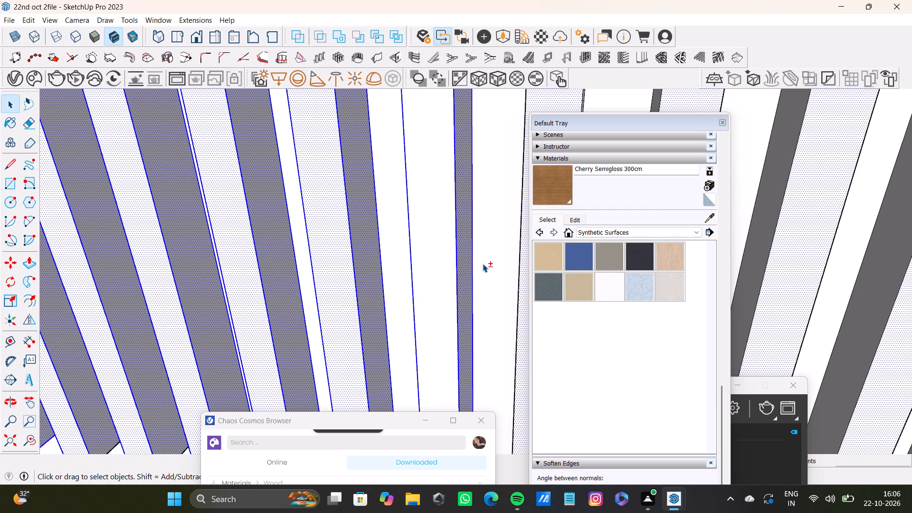
pyautogui.keyDown('shift'); pyautogui.click(429, 244); pyautogui.keyUp('shift')
pyautogui.keyDown('shift'); pyautogui.scroll(-7, 428, 245); pyautogui.keyUp('shift')
pyautogui.keyDown('shift'); pyautogui.moveTo(424, 252); pyautogui.dragTo(347, 251, button='middle'); pyautogui.keyUp('shift')
pyautogui.keyDown('shift'); pyautogui.scroll(-1, 347, 251); pyautogui.keyUp('shift')
pyautogui.keyDown('shift'); pyautogui.scroll(2, 410, 264); pyautogui.keyUp('shift')
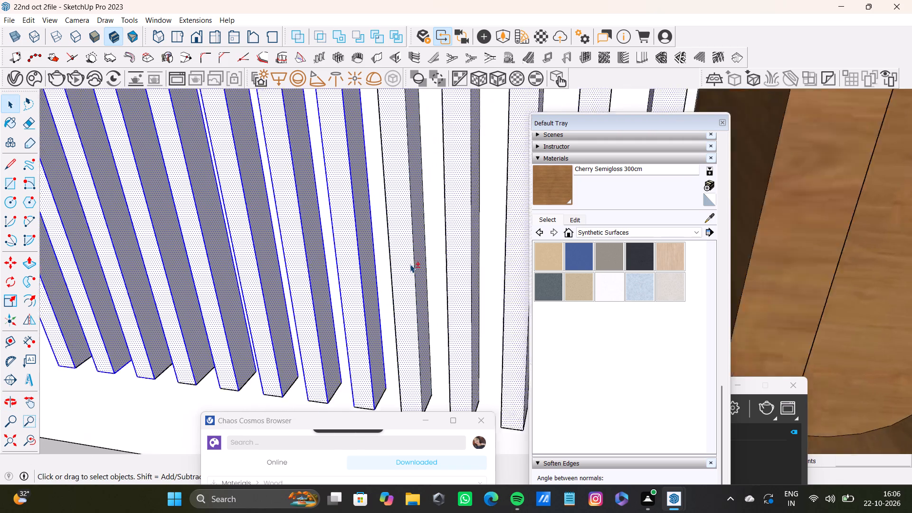
pyautogui.keyDown('shift'); pyautogui.scroll(5, 410, 264); pyautogui.keyUp('shift')
pyautogui.keyDown('shift'); pyautogui.click(376, 291); pyautogui.keyUp('shift')
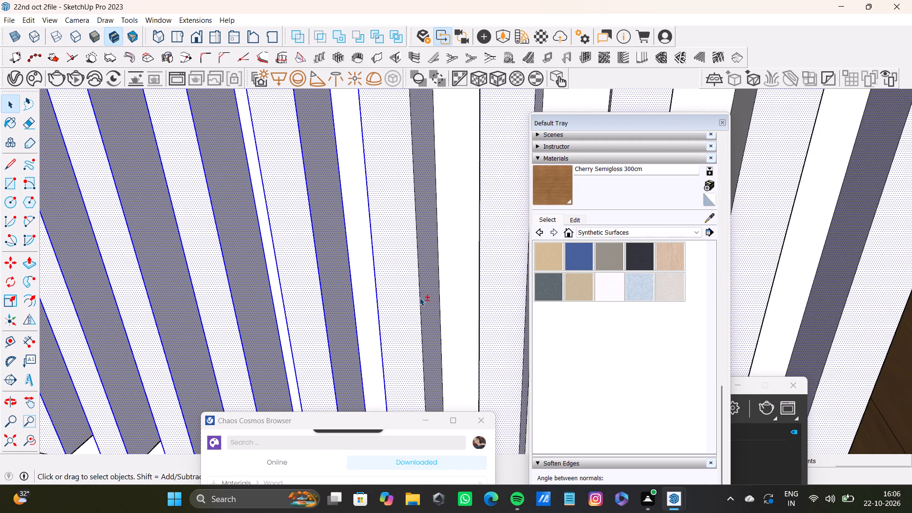
pyautogui.keyDown('shift'); pyautogui.click(419, 297); pyautogui.keyUp('shift')
pyautogui.keyDown('shift'); pyautogui.click(440, 299); pyautogui.keyUp('shift')
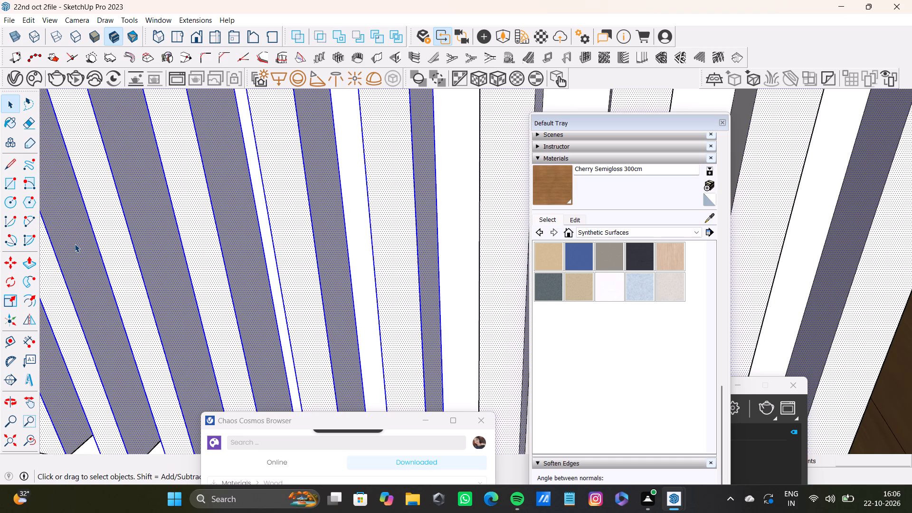
# Add the long vertical edges of the tenth wall slat to the selection, keeping its front and side faces selected.
pyautogui.scroll(-9, 230, 157)
pyautogui.keyDown('shift'); pyautogui.moveTo(268, 165); pyautogui.dragTo(295, 183, button='middle'); pyautogui.keyUp('shift')
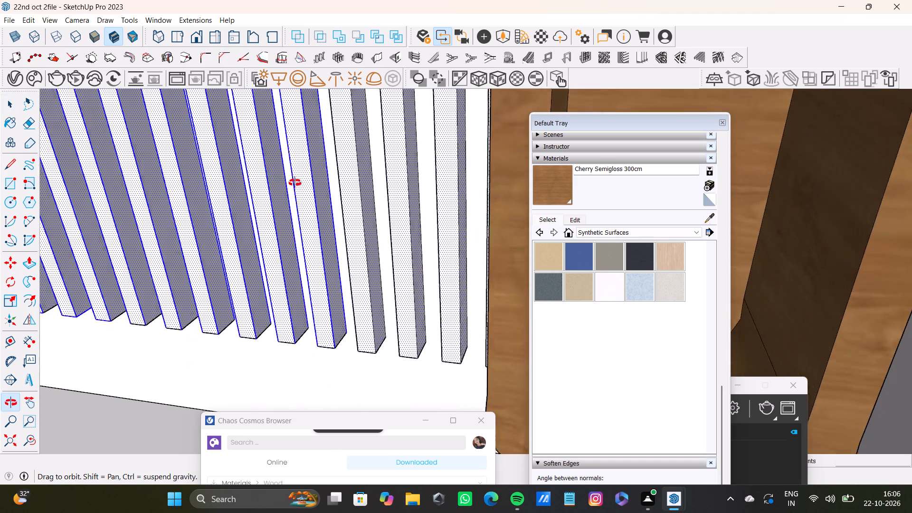
pyautogui.keyDown('shift'); pyautogui.moveTo(295, 183); pyautogui.dragTo(301, 173, button='middle'); pyautogui.keyUp('shift')
pyautogui.scroll(10, 395, 224)
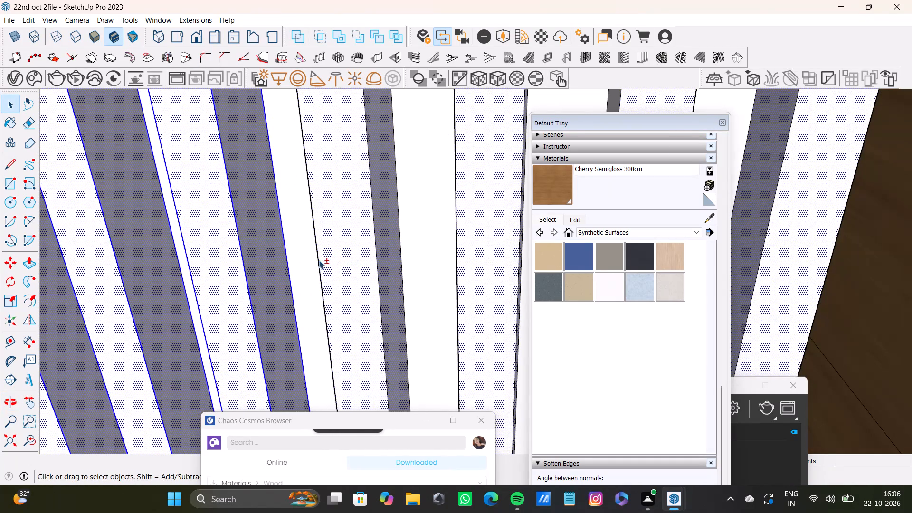
pyautogui.keyDown('shift'); pyautogui.click(319, 261); pyautogui.keyUp('shift')
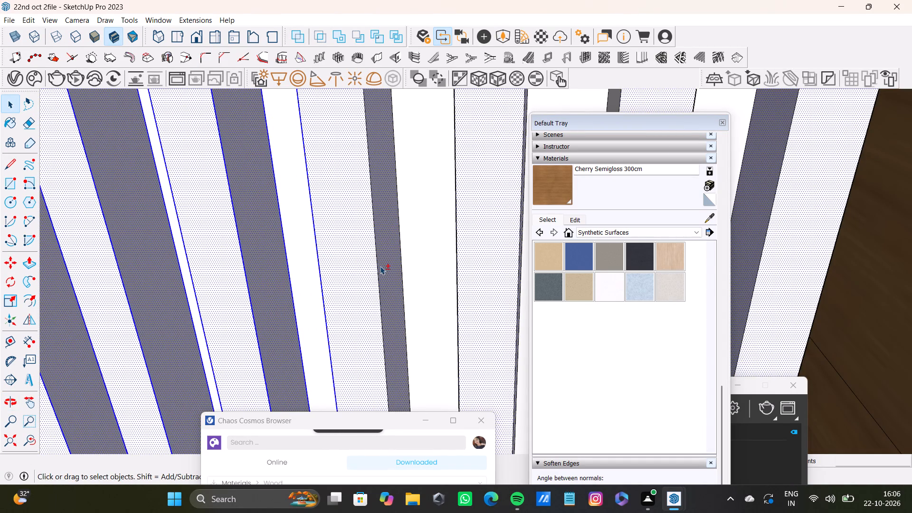
pyautogui.keyDown('shift'); pyautogui.click(376, 274); pyautogui.keyUp('shift')
pyautogui.keyDown('shift'); pyautogui.click(398, 271); pyautogui.keyUp('shift')
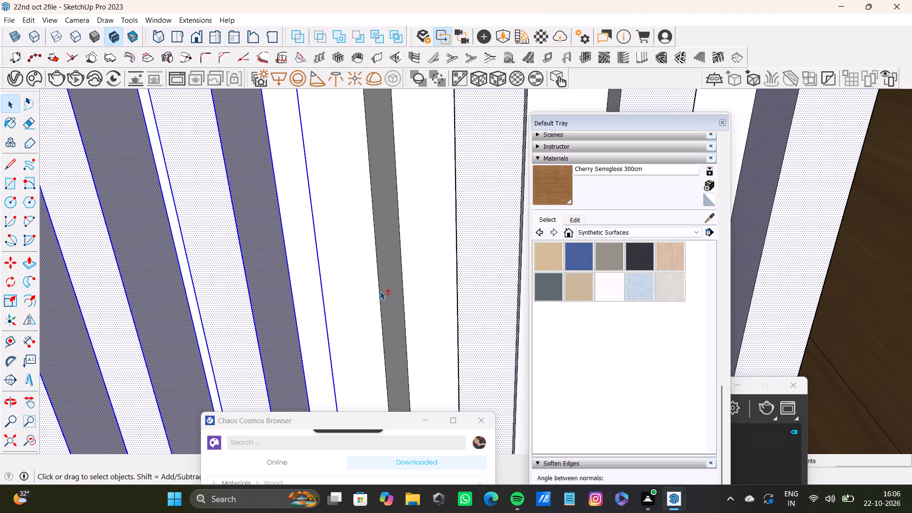
pyautogui.keyDown('shift'); pyautogui.click(380, 291); pyautogui.keyUp('shift')
pyautogui.keyDown('shift'); pyautogui.click(404, 291); pyautogui.keyUp('shift')
pyautogui.keyDown('shift'); pyautogui.click(371, 298); pyautogui.keyUp('shift')
pyautogui.keyDown('shift'); pyautogui.click(392, 295); pyautogui.keyUp('shift')
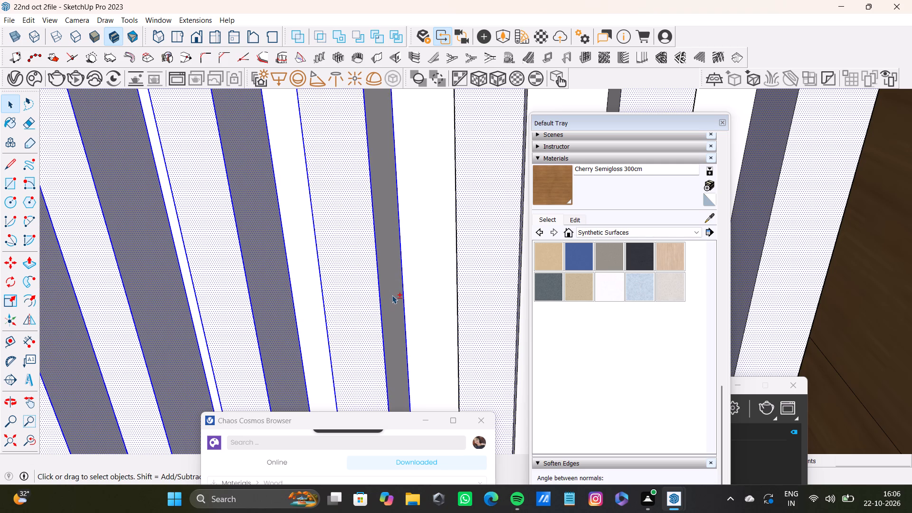
# Add the long vertical edges of the eleventh wall slat to the selection, keeping its front face selected.
pyautogui.keyDown('shift'); pyautogui.scroll(-4, 392, 295); pyautogui.keyUp('shift')
pyautogui.keyDown('shift'); pyautogui.moveTo(390, 288); pyautogui.dragTo(371, 200, button='middle'); pyautogui.keyUp('shift')
pyautogui.keyDown('shift'); pyautogui.scroll(3, 425, 204); pyautogui.keyUp('shift')
pyautogui.keyDown('shift'); pyautogui.click(413, 259); pyautogui.keyUp('shift')
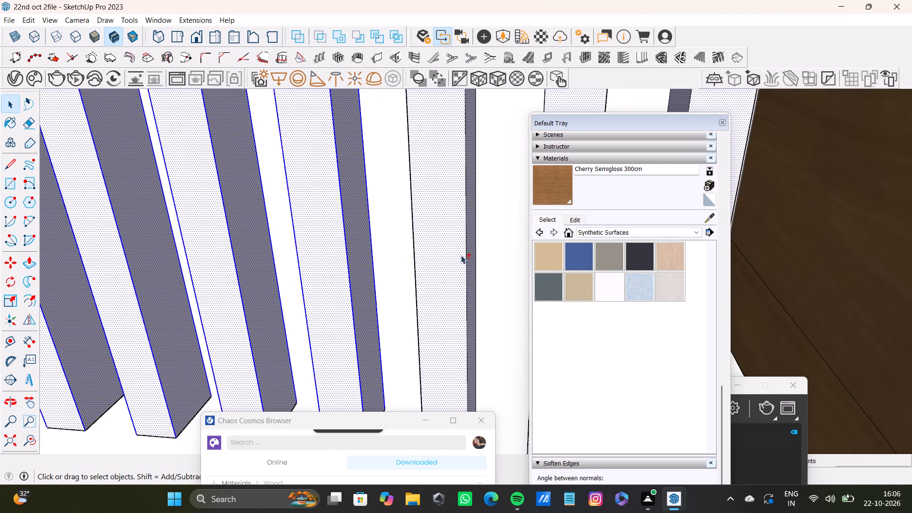
pyautogui.keyDown('shift'); pyautogui.click(468, 259); pyautogui.keyUp('shift')
pyautogui.keyDown('shift'); pyautogui.click(418, 281); pyautogui.keyUp('shift')
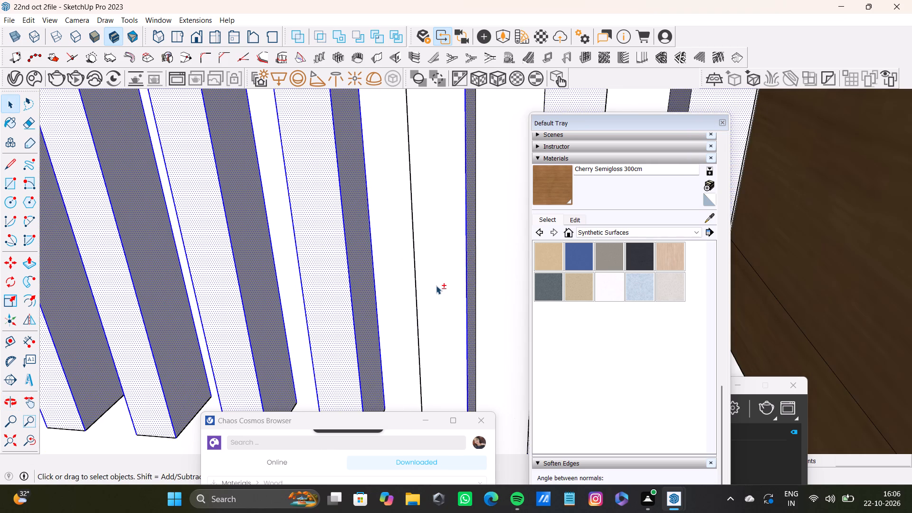
pyautogui.keyDown('shift'); pyautogui.click(417, 288); pyautogui.keyUp('shift')
pyautogui.keyDown('shift'); pyautogui.click(432, 293); pyautogui.keyUp('shift')
pyautogui.keyDown('shift'); pyautogui.moveTo(441, 288); pyautogui.dragTo(370, 293, button='middle'); pyautogui.keyUp('shift')
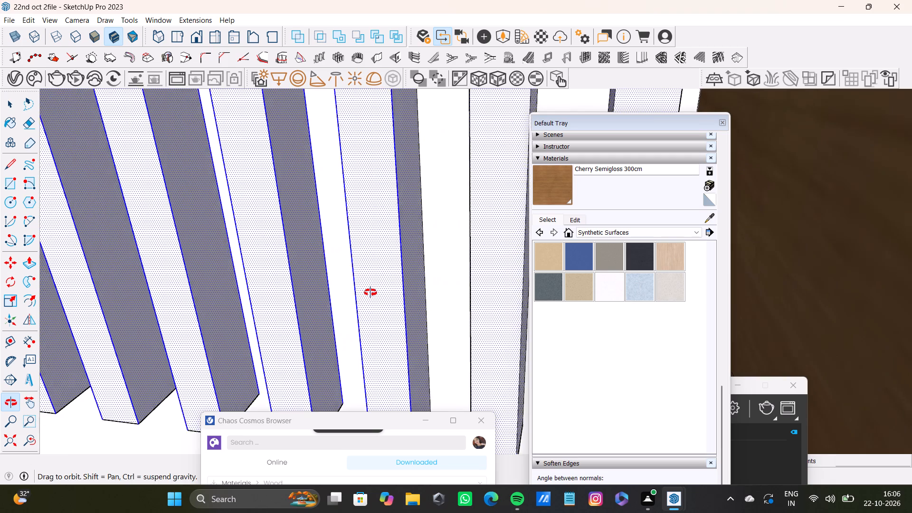
pyautogui.keyDown('shift'); pyautogui.moveTo(370, 293); pyautogui.dragTo(367, 293, button='middle'); pyautogui.keyUp('shift')
pyautogui.scroll(6, 446, 267)
pyautogui.keyDown('shift'); pyautogui.click(411, 290); pyautogui.keyUp('shift')
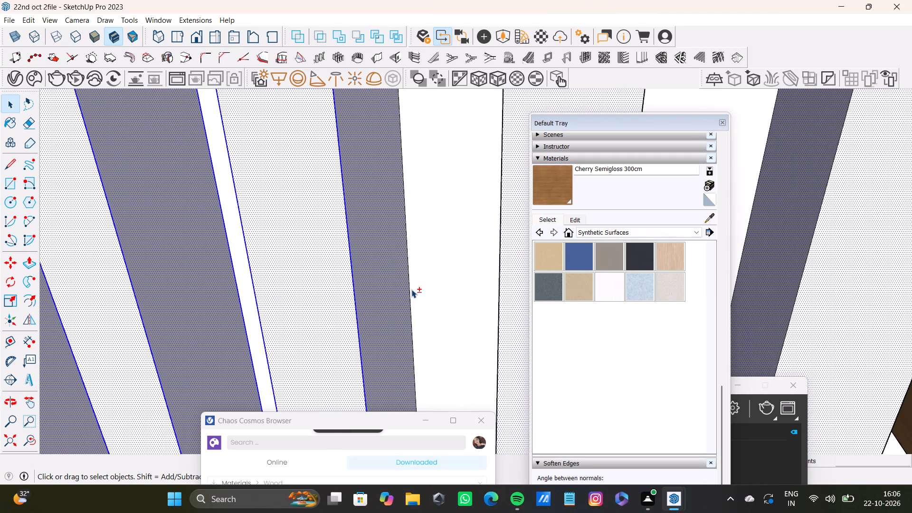
pyautogui.keyDown('shift'); pyautogui.scroll(-3, 411, 288); pyautogui.keyUp('shift')
pyautogui.keyDown('shift'); pyautogui.click(425, 276); pyautogui.keyUp('shift')
pyautogui.keyDown('shift'); pyautogui.click(410, 285); pyautogui.keyUp('shift')
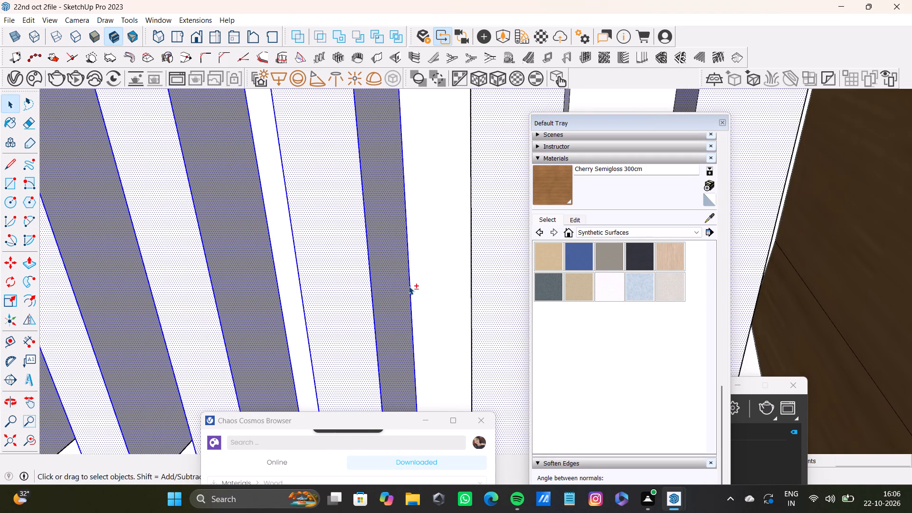
# Add the long vertical edges of the twelfth wall slat, near the right arched shelf, to the selection.
pyautogui.keyDown('shift'); pyautogui.moveTo(408, 285); pyautogui.dragTo(344, 147, button='middle'); pyautogui.keyUp('shift')
pyautogui.keyDown('shift'); pyautogui.scroll(3, 395, 225); pyautogui.keyUp('shift')
pyautogui.keyDown('shift'); pyautogui.click(396, 245); pyautogui.keyUp('shift')
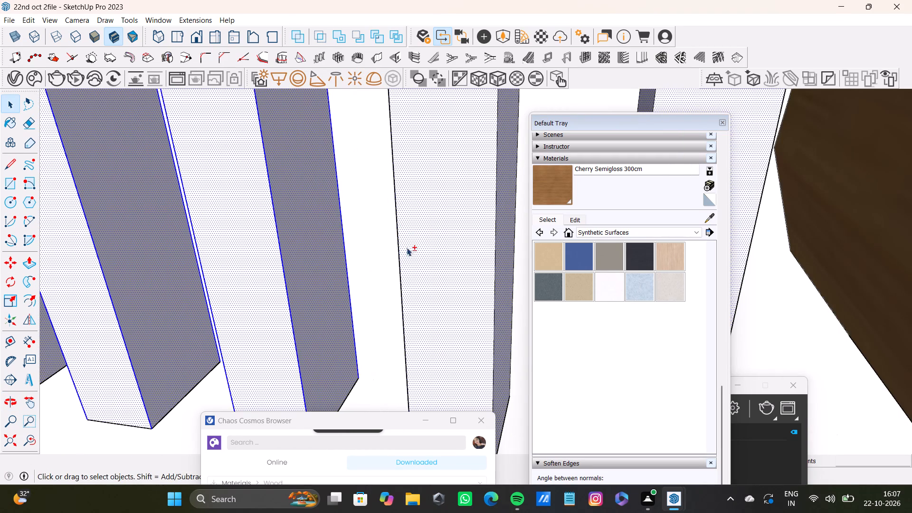
pyautogui.keyDown('shift'); pyautogui.click(462, 260); pyautogui.keyUp('shift')
pyautogui.keyDown('shift'); pyautogui.click(491, 260); pyautogui.keyUp('shift')
pyautogui.keyDown('shift'); pyautogui.click(496, 274); pyautogui.keyUp('shift')
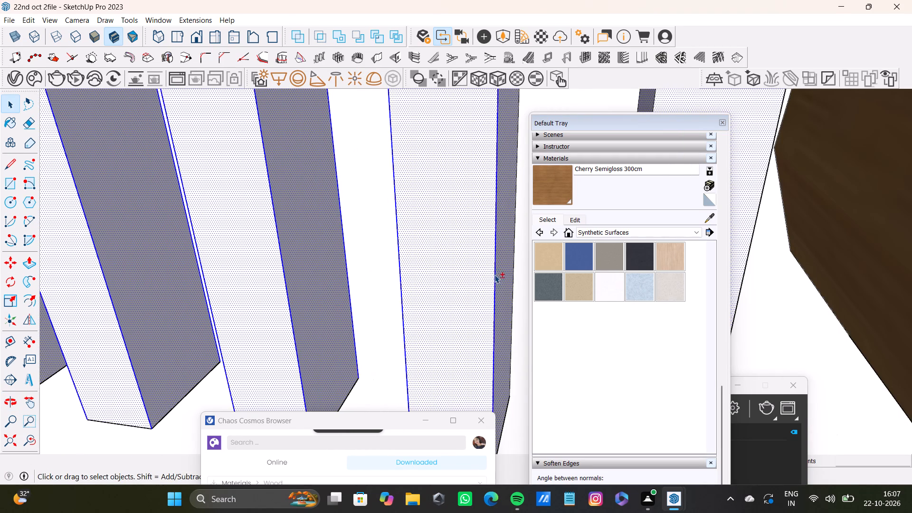
pyautogui.keyDown('shift'); pyautogui.scroll(-3, 487, 278); pyautogui.keyUp('shift')
pyautogui.keyDown('shift'); pyautogui.moveTo(484, 278); pyautogui.dragTo(394, 296, button='middle'); pyautogui.keyUp('shift')
pyautogui.keyDown('shift'); pyautogui.scroll(4, 422, 278); pyautogui.keyUp('shift')
pyautogui.keyDown('shift'); pyautogui.click(437, 274); pyautogui.keyUp('shift')
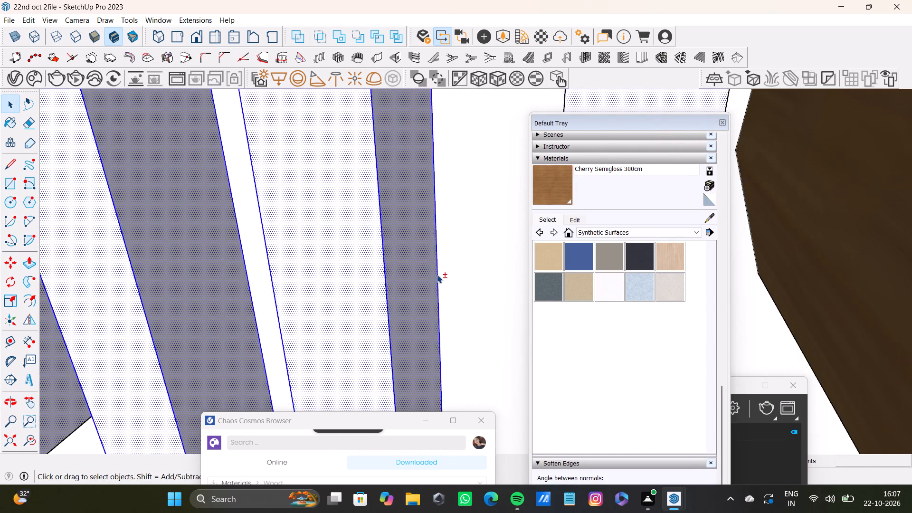
# Add the short bottom edges of the side faces on the twelfth, eleventh and tenth wall slats to the selection.
pyautogui.keyDown('shift'); pyautogui.scroll(-3, 435, 277); pyautogui.keyUp('shift')
pyautogui.keyDown('shift'); pyautogui.moveTo(433, 277); pyautogui.dragTo(389, 161, button='middle'); pyautogui.keyUp('shift')
pyautogui.keyDown('shift'); pyautogui.scroll(6, 410, 323); pyautogui.keyUp('shift')
pyautogui.keyDown('shift'); pyautogui.click(378, 307); pyautogui.keyUp('shift')
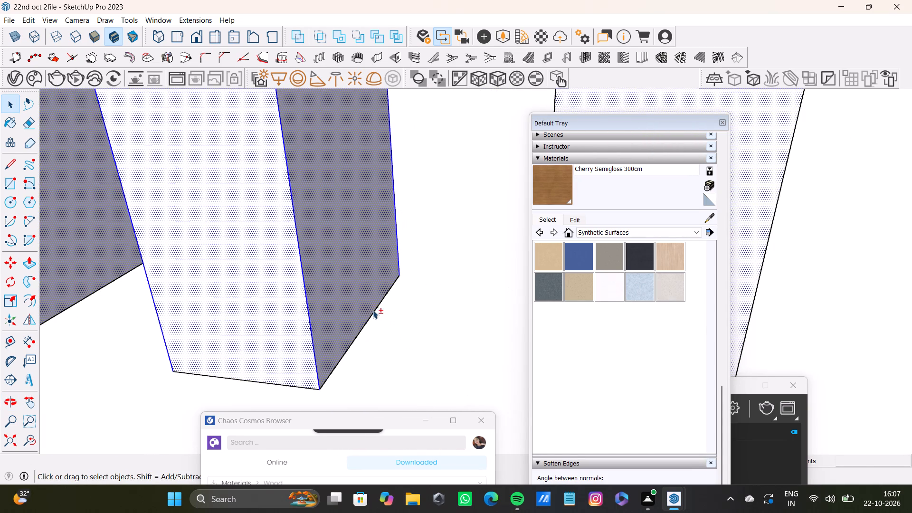
pyautogui.keyDown('shift'); pyautogui.scroll(-3, 373, 311); pyautogui.keyUp('shift')
pyautogui.keyDown('shift'); pyautogui.moveTo(373, 311); pyautogui.dragTo(504, 306, button='middle'); pyautogui.keyUp('shift')
pyautogui.keyDown('shift'); pyautogui.scroll(6, 309, 266); pyautogui.keyUp('shift')
pyautogui.keyDown('shift'); pyautogui.click(295, 282); pyautogui.keyUp('shift')
pyautogui.keyDown('shift'); pyautogui.scroll(-4, 289, 287); pyautogui.keyUp('shift')
pyautogui.keyDown('shift'); pyautogui.moveTo(288, 289); pyautogui.dragTo(421, 241, button='middle'); pyautogui.keyUp('shift')
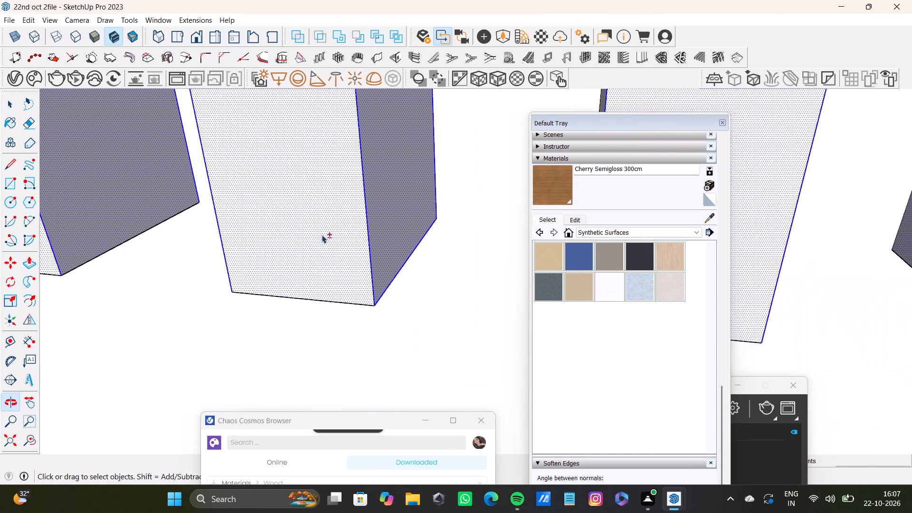
pyautogui.keyDown('shift'); pyautogui.scroll(5, 259, 235); pyautogui.keyUp('shift')
pyautogui.keyDown('shift'); pyautogui.click(158, 206); pyautogui.keyUp('shift')
# Add the short bottom edges of the side faces on the ninth, eighth and seventh wall slats to the selection.
pyautogui.keyDown('shift'); pyautogui.scroll(-7, 158, 206); pyautogui.keyUp('shift')
pyautogui.keyDown('shift'); pyautogui.moveTo(158, 206); pyautogui.dragTo(489, 252, button='middle'); pyautogui.keyUp('shift')
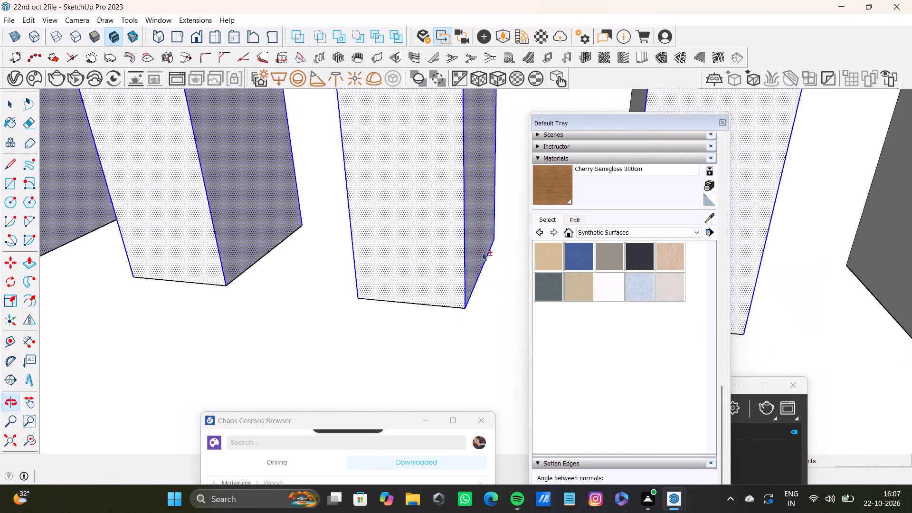
pyautogui.keyDown('shift'); pyautogui.click(284, 243); pyautogui.keyUp('shift')
pyautogui.keyDown('shift'); pyautogui.scroll(-3, 280, 243); pyautogui.keyUp('shift')
pyautogui.keyDown('shift'); pyautogui.moveTo(280, 246); pyautogui.dragTo(411, 264, button='middle'); pyautogui.keyUp('shift')
pyautogui.keyDown('shift'); pyautogui.scroll(6, 309, 261); pyautogui.keyUp('shift')
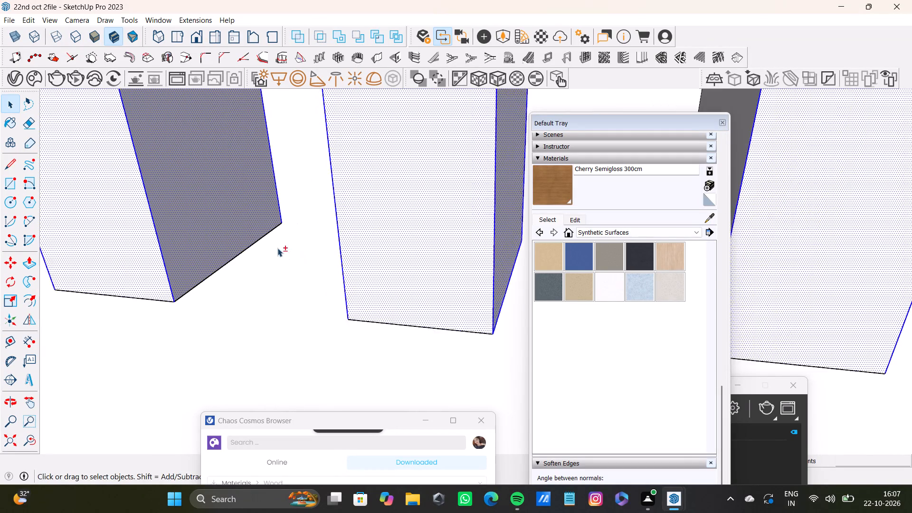
pyautogui.keyDown('shift'); pyautogui.click(265, 231); pyautogui.keyUp('shift')
pyautogui.keyDown('shift'); pyautogui.moveTo(263, 241); pyautogui.dragTo(480, 315, button='middle'); pyautogui.keyUp('shift')
pyautogui.keyDown('shift'); pyautogui.scroll(4, 249, 269); pyautogui.keyUp('shift')
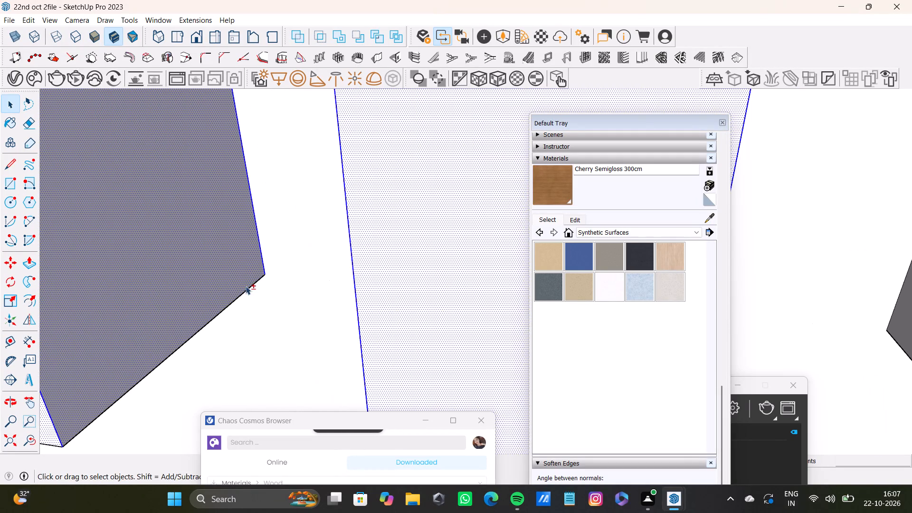
pyautogui.keyDown('shift'); pyautogui.click(246, 289); pyautogui.keyUp('shift')
# Add the short bottom edges of the side faces on the sixth and fifth wall slats to the selection.
pyautogui.keyDown('shift'); pyautogui.scroll(-4, 246, 289); pyautogui.keyUp('shift')
pyautogui.keyDown('shift'); pyautogui.moveTo(246, 290); pyautogui.dragTo(475, 287, button='middle'); pyautogui.keyUp('shift')
pyautogui.keyDown('shift'); pyautogui.scroll(3, 242, 290); pyautogui.keyUp('shift')
pyautogui.keyDown('shift'); pyautogui.click(209, 273); pyautogui.keyUp('shift')
pyautogui.keyDown('shift'); pyautogui.scroll(-2, 209, 275); pyautogui.keyUp('shift')
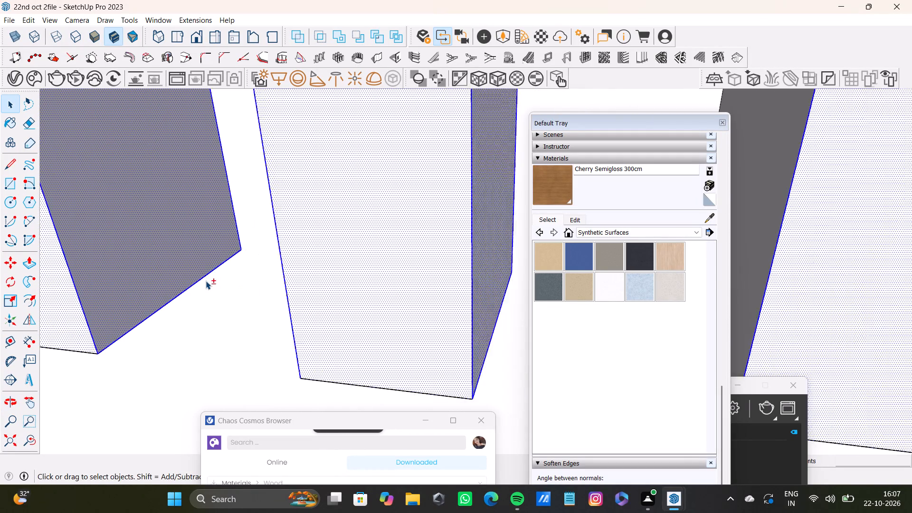
pyautogui.keyDown('shift'); pyautogui.scroll(-2, 206, 281); pyautogui.keyUp('shift')
pyautogui.keyDown('shift'); pyautogui.moveTo(205, 282); pyautogui.dragTo(458, 290, button='middle'); pyautogui.keyUp('shift')
pyautogui.keyDown('shift'); pyautogui.scroll(3, 269, 274); pyautogui.keyUp('shift')
pyautogui.keyDown('shift'); pyautogui.click(267, 260); pyautogui.keyUp('shift')
# Add the short bottom edges of the side faces on the next two wall slats towards the left arched shelf to the selection.
pyautogui.keyDown('shift'); pyautogui.scroll(-4, 266, 260); pyautogui.keyUp('shift')
pyautogui.keyDown('shift'); pyautogui.moveTo(266, 260); pyautogui.dragTo(516, 307, button='middle'); pyautogui.keyUp('shift')
pyautogui.keyDown('shift'); pyautogui.scroll(7, 280, 294); pyautogui.keyUp('shift')
pyautogui.keyDown('shift'); pyautogui.click(306, 282); pyautogui.keyUp('shift')
pyautogui.keyDown('shift'); pyautogui.scroll(-7, 306, 282); pyautogui.keyUp('shift')
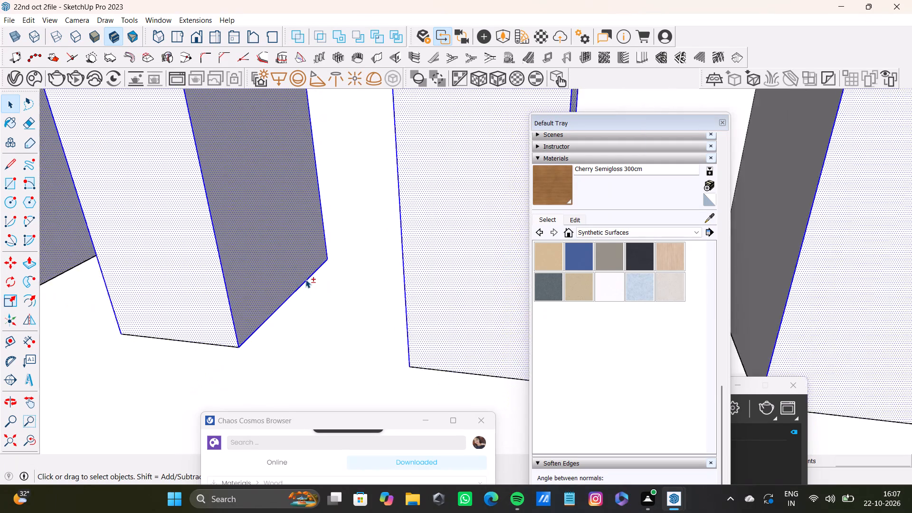
pyautogui.keyDown('shift'); pyautogui.scroll(-1, 305, 279); pyautogui.keyUp('shift')
pyautogui.keyDown('shift'); pyautogui.moveTo(304, 279); pyautogui.dragTo(377, 273, button='middle'); pyautogui.keyUp('shift')
pyautogui.keyDown('shift'); pyautogui.scroll(6, 134, 247); pyautogui.keyUp('shift')
pyautogui.keyDown('shift'); pyautogui.click(174, 278); pyautogui.keyUp('shift')
# Add the short bottom edges of the front faces on the next four wall slats towards the right arched shelf to the selection.
pyautogui.keyDown('shift'); pyautogui.scroll(-4, 171, 281); pyautogui.keyUp('shift')
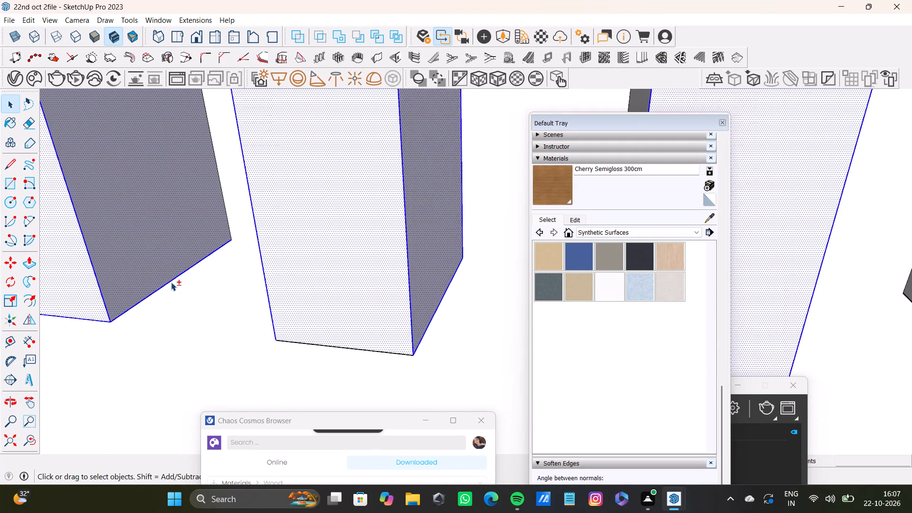
pyautogui.keyDown('shift'); pyautogui.moveTo(171, 282); pyautogui.dragTo(466, 281, button='middle'); pyautogui.keyUp('shift')
pyautogui.keyDown('shift'); pyautogui.scroll(3, 231, 264); pyautogui.keyUp('shift')
pyautogui.keyDown('shift'); pyautogui.scroll(-11, 225, 252); pyautogui.keyUp('shift')
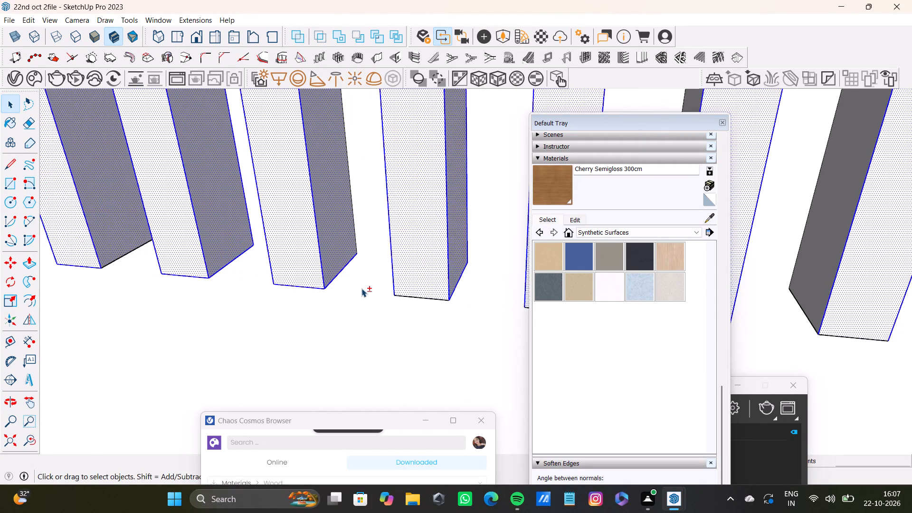
pyautogui.keyDown('shift'); pyautogui.scroll(-1, 307, 288); pyautogui.keyUp('shift')
pyautogui.keyDown('shift'); pyautogui.click(416, 298); pyautogui.keyUp('shift')
pyautogui.keyDown('shift'); pyautogui.moveTo(460, 296); pyautogui.dragTo(326, 284, button='middle'); pyautogui.keyUp('shift')
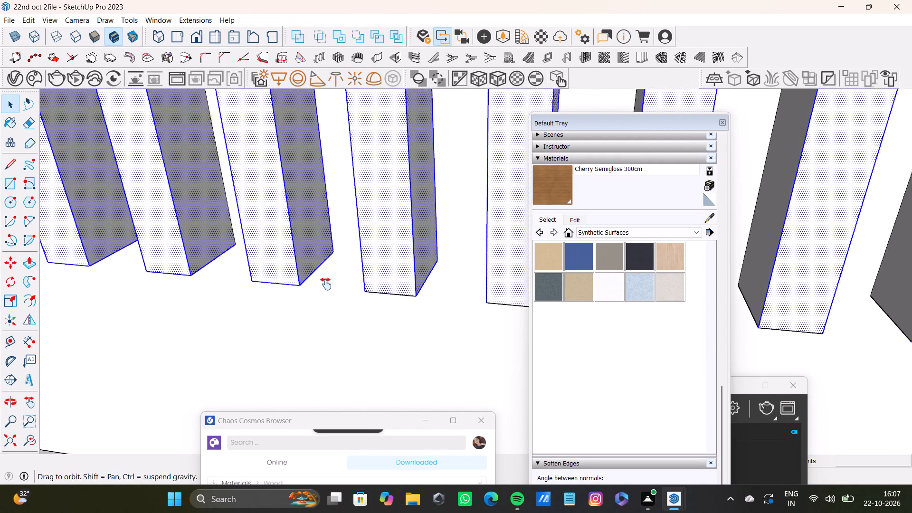
pyautogui.keyDown('shift'); pyautogui.moveTo(326, 284); pyautogui.dragTo(325, 284, button='middle'); pyautogui.keyUp('shift')
pyautogui.keyDown('shift'); pyautogui.scroll(1, 389, 285); pyautogui.keyUp('shift')
pyautogui.keyDown('shift'); pyautogui.click(390, 296); pyautogui.keyUp('shift')
pyautogui.keyDown('shift'); pyautogui.moveTo(437, 298); pyautogui.dragTo(256, 254, button='middle'); pyautogui.keyUp('shift')
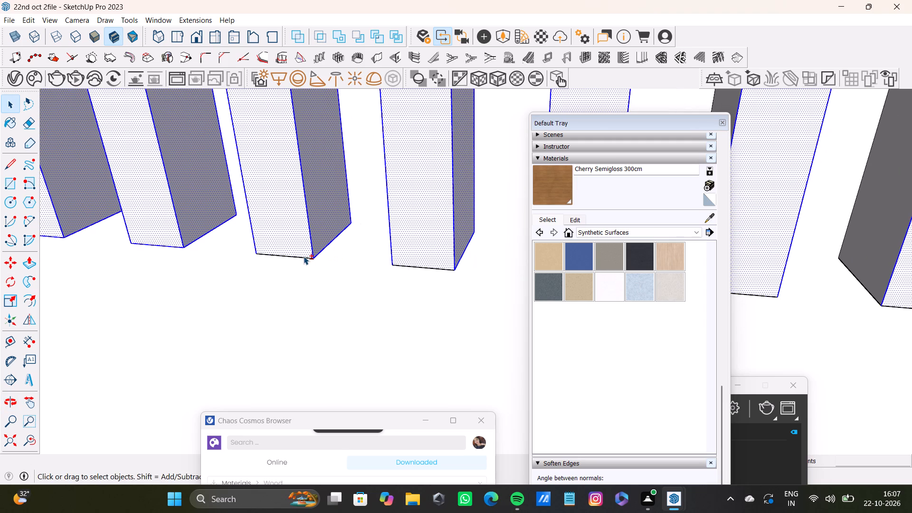
pyautogui.keyDown('shift'); pyautogui.click(304, 256); pyautogui.keyUp('shift')
pyautogui.keyDown('shift'); pyautogui.click(431, 266); pyautogui.keyUp('shift')
# Add the short bottom edges of the front faces on the remaining wall slats up to the right arched shelf, keeping their front faces selected.
pyautogui.keyDown('shift'); pyautogui.moveTo(408, 269); pyautogui.dragTo(222, 292, button='middle'); pyautogui.keyUp('shift')
pyautogui.keyDown('shift'); pyautogui.click(355, 310); pyautogui.keyUp('shift')
pyautogui.keyDown('shift'); pyautogui.moveTo(468, 344); pyautogui.dragTo(355, 340, button='middle'); pyautogui.keyUp('shift')
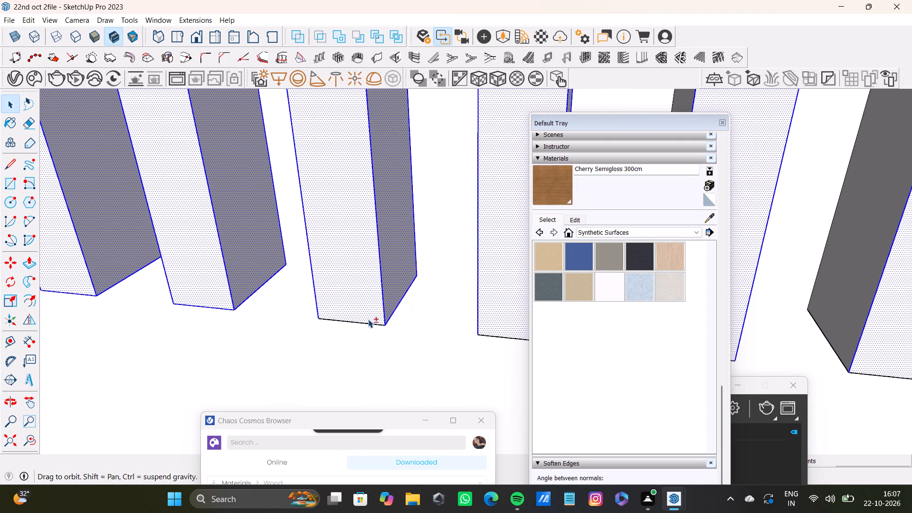
pyautogui.keyDown('shift'); pyautogui.click(375, 324); pyautogui.keyUp('shift')
pyautogui.keyDown('shift'); pyautogui.click(491, 335); pyautogui.keyUp('shift')
pyautogui.keyDown('shift'); pyautogui.moveTo(466, 330); pyautogui.dragTo(118, 295, button='middle'); pyautogui.keyUp('shift')
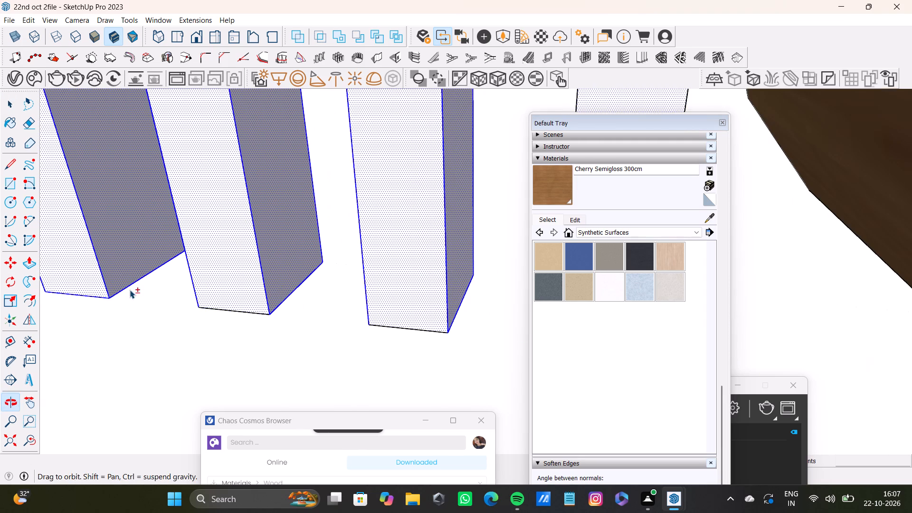
pyautogui.keyDown('shift'); pyautogui.click(228, 309); pyautogui.keyUp('shift')
pyautogui.keyDown('shift'); pyautogui.click(398, 327); pyautogui.keyUp('shift')
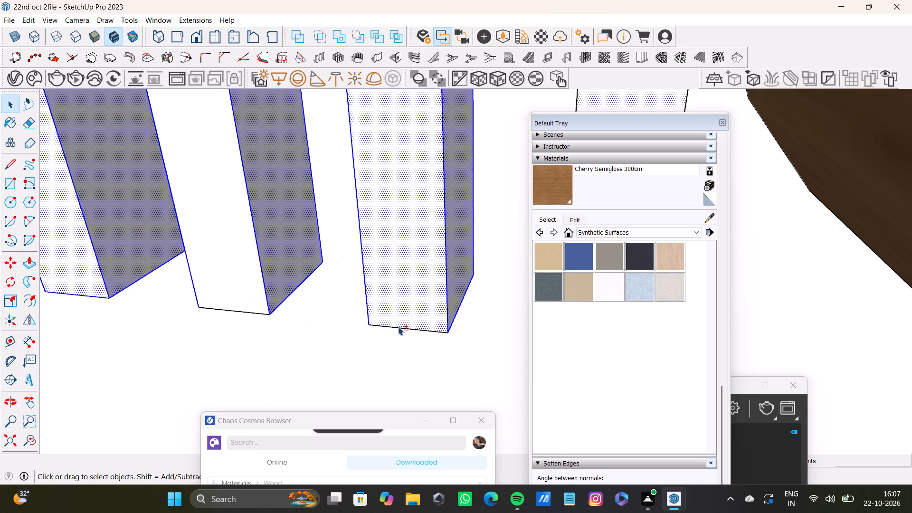
pyautogui.keyDown('shift'); pyautogui.click(253, 315); pyautogui.keyUp('shift')
pyautogui.keyDown('shift'); pyautogui.click(252, 289); pyautogui.keyUp('shift')
pyautogui.keyDown('shift'); pyautogui.click(265, 327); pyautogui.keyUp('shift')
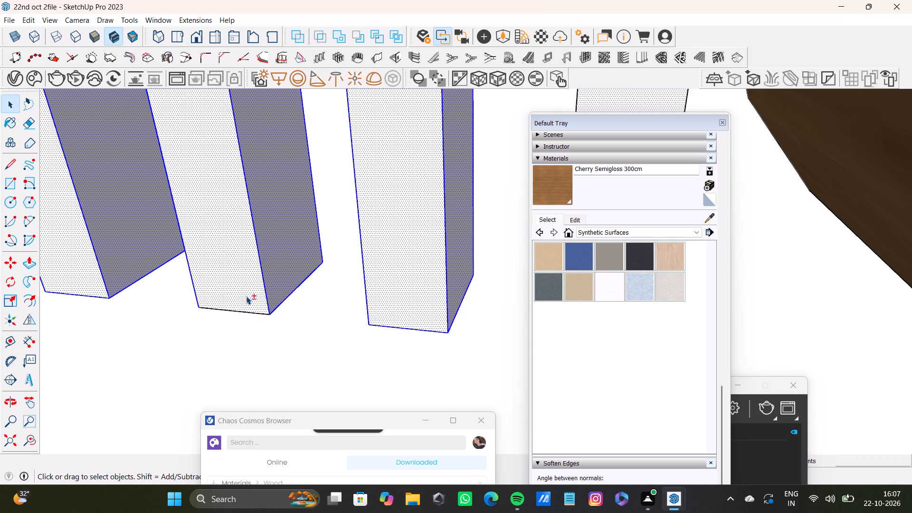
# Add the vertical edges and both side faces of the end slat nearest the right arched shelf to the selection.
pyautogui.keyDown('shift'); pyautogui.scroll(-8, 237, 300); pyautogui.keyUp('shift')
pyautogui.click(28, 436)
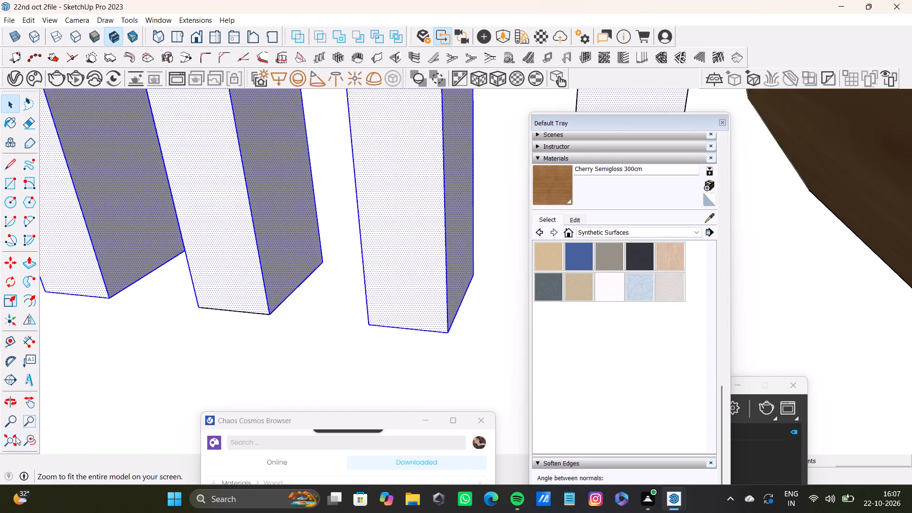
pyautogui.click(13, 437)
pyautogui.moveTo(213, 383); pyautogui.dragTo(163, 323, button='middle')
pyautogui.scroll(7, 315, 241)
pyautogui.moveTo(459, 203); pyautogui.dragTo(363, 236, button='middle')
pyautogui.keyDown('shift'); pyautogui.scroll(20, 383, 211); pyautogui.keyUp('shift')
pyautogui.keyDown('shift'); pyautogui.scroll(1, 383, 211); pyautogui.keyUp('shift')
pyautogui.keyDown('shift'); pyautogui.moveTo(410, 196); pyautogui.dragTo(441, 203, button='middle'); pyautogui.keyUp('shift')
pyautogui.keyDown('shift'); pyautogui.scroll(1, 425, 213); pyautogui.keyUp('shift')
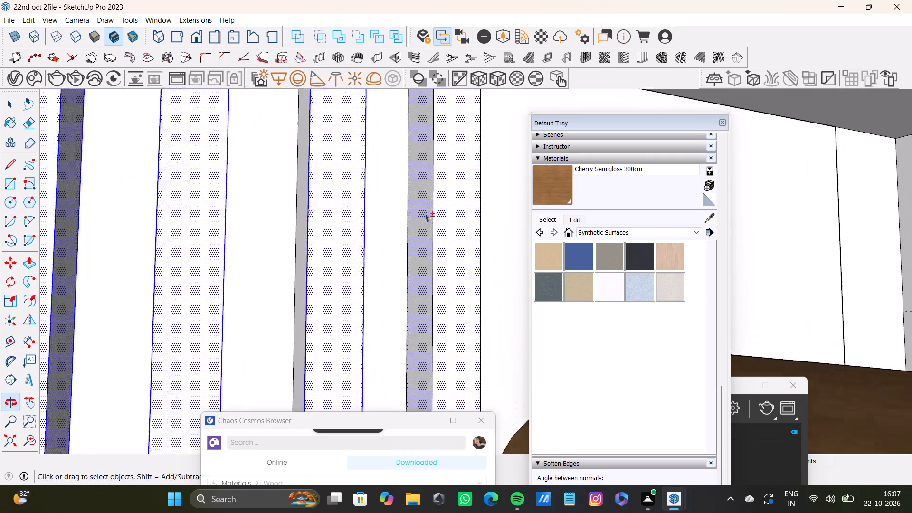
pyautogui.keyDown('shift'); pyautogui.scroll(5, 425, 213); pyautogui.keyUp('shift')
pyautogui.keyDown('shift'); pyautogui.click(440, 233); pyautogui.keyUp('shift')
pyautogui.keyDown('shift'); pyautogui.click(428, 246); pyautogui.keyUp('shift')
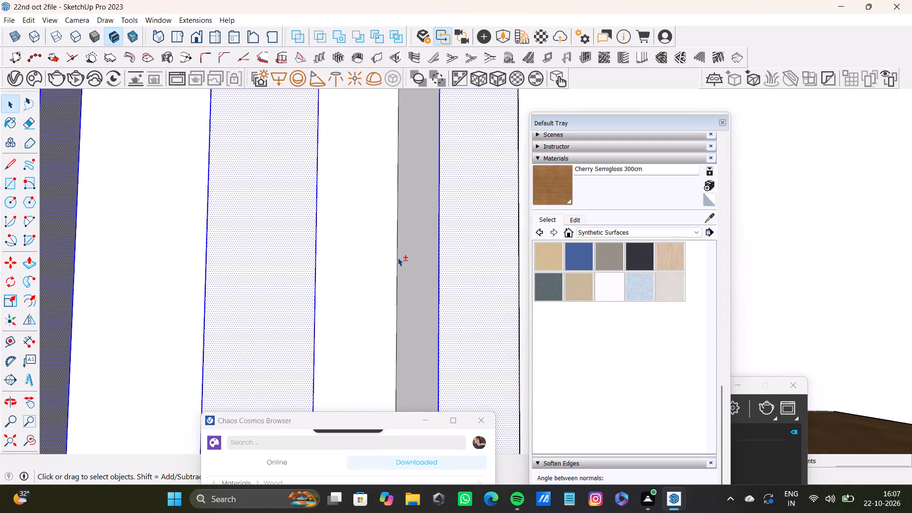
pyautogui.keyDown('shift'); pyautogui.click(398, 257); pyautogui.keyUp('shift')
pyautogui.keyDown('shift'); pyautogui.click(417, 263); pyautogui.keyUp('shift')
pyautogui.moveTo(460, 266); pyautogui.dragTo(294, 313, button='middle')
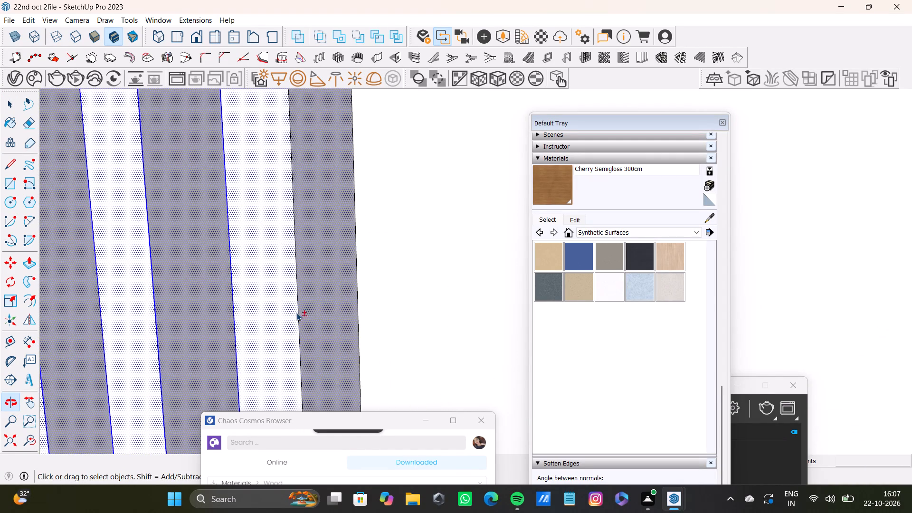
pyautogui.keyDown('shift'); pyautogui.click(297, 314); pyautogui.keyUp('shift')
pyautogui.keyDown('shift'); pyautogui.click(357, 305); pyautogui.keyUp('shift')
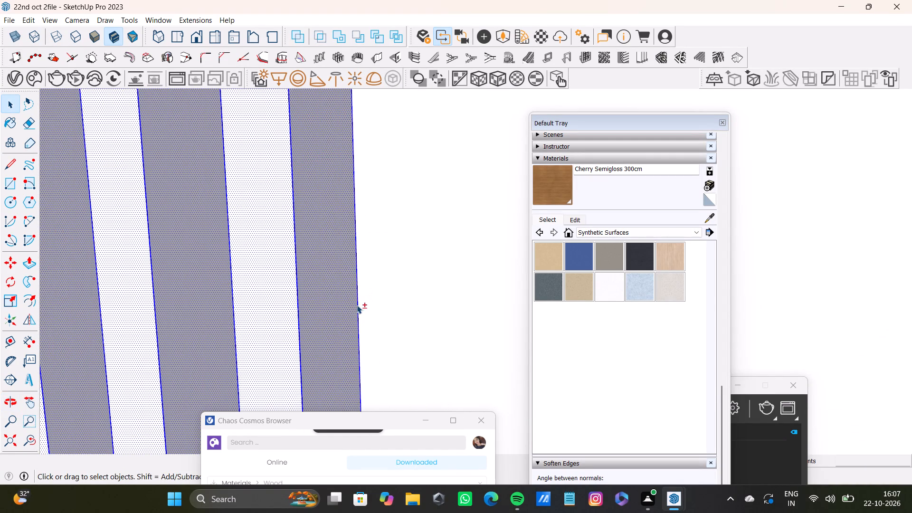
# Add the unselected opposite side faces of the first four slats, working from the right arched shelf, to the selection.
pyautogui.keyDown('shift'); pyautogui.moveTo(206, 288); pyautogui.dragTo(493, 335, button='middle'); pyautogui.keyUp('shift')
pyautogui.scroll(-2, 290, 278)
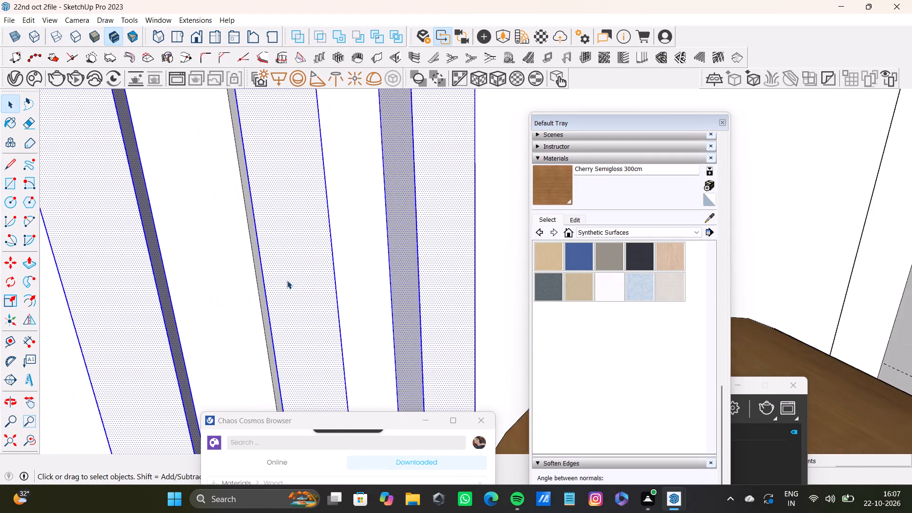
pyautogui.scroll(-3, 287, 280)
pyautogui.click(28, 441)
pyautogui.moveTo(195, 396); pyautogui.dragTo(266, 377, button='middle')
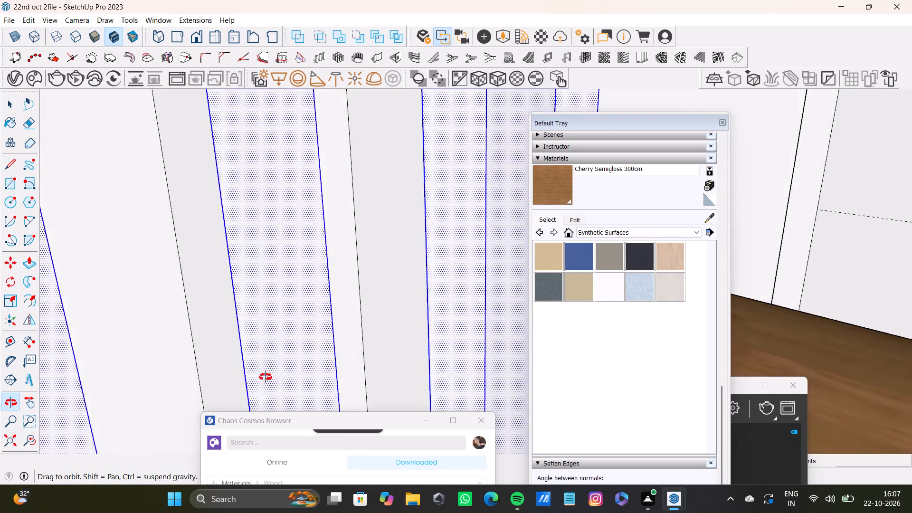
pyautogui.moveTo(266, 377); pyautogui.dragTo(245, 343, button='middle')
pyautogui.keyDown('shift'); pyautogui.click(361, 259); pyautogui.keyUp('shift')
pyautogui.keyDown('shift'); pyautogui.scroll(-5, 353, 267); pyautogui.keyUp('shift')
pyautogui.keyDown('shift'); pyautogui.moveTo(342, 281); pyautogui.dragTo(330, 205, button='middle'); pyautogui.keyUp('shift')
pyautogui.keyDown('shift'); pyautogui.click(251, 251); pyautogui.keyUp('shift')
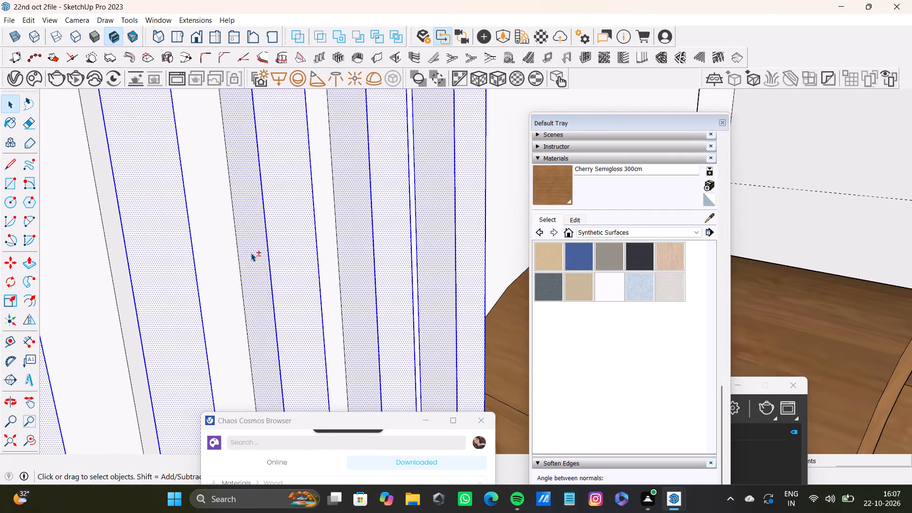
pyautogui.keyDown('shift'); pyautogui.scroll(-4, 250, 254); pyautogui.keyUp('shift')
pyautogui.keyDown('shift'); pyautogui.moveTo(248, 258); pyautogui.dragTo(304, 235, button='middle'); pyautogui.keyUp('shift')
pyautogui.keyDown('shift'); pyautogui.scroll(2, 235, 250); pyautogui.keyUp('shift')
pyautogui.keyDown('shift'); pyautogui.click(230, 254); pyautogui.keyUp('shift')
pyautogui.keyDown('shift'); pyautogui.click(107, 306); pyautogui.keyUp('shift')
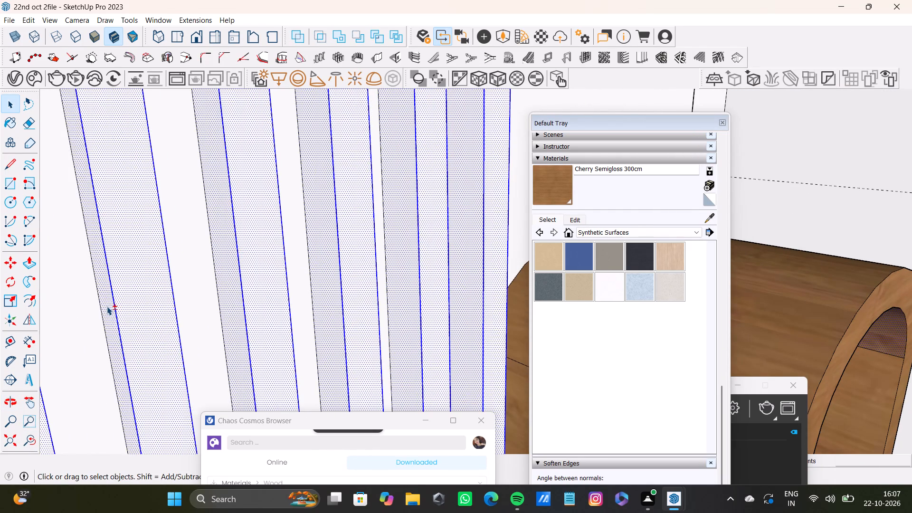
# Add the unselected opposite side faces of the next three slats towards the left arched shelf to the selection.
pyautogui.keyDown('shift'); pyautogui.scroll(-4, 107, 306); pyautogui.keyUp('shift')
pyautogui.keyDown('shift'); pyautogui.moveTo(108, 307); pyautogui.dragTo(229, 223, button='middle'); pyautogui.keyUp('shift')
pyautogui.keyDown('shift'); pyautogui.scroll(5, 80, 315); pyautogui.keyUp('shift')
pyautogui.keyDown('shift'); pyautogui.click(163, 314); pyautogui.keyUp('shift')
pyautogui.keyDown('shift'); pyautogui.scroll(-4, 162, 315); pyautogui.keyUp('shift')
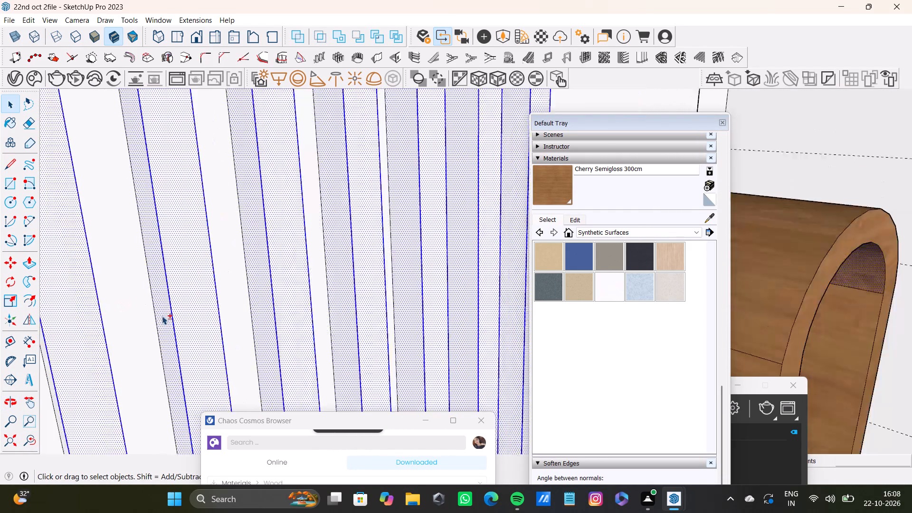
pyautogui.keyDown('shift'); pyautogui.scroll(-3, 162, 316); pyautogui.keyUp('shift')
pyautogui.keyDown('shift'); pyautogui.moveTo(161, 316); pyautogui.dragTo(304, 269, button='middle'); pyautogui.keyUp('shift')
pyautogui.keyDown('shift'); pyautogui.scroll(7, 228, 296); pyautogui.keyUp('shift')
pyautogui.keyDown('shift'); pyautogui.click(228, 292); pyautogui.keyUp('shift')
pyautogui.keyDown('shift'); pyautogui.scroll(-4, 228, 292); pyautogui.keyUp('shift')
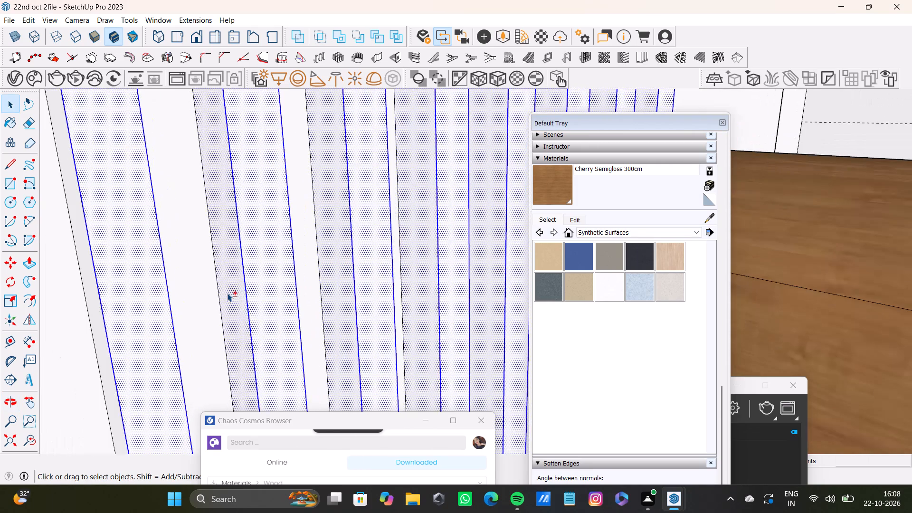
pyautogui.keyDown('shift'); pyautogui.scroll(-4, 227, 293); pyautogui.keyUp('shift')
pyautogui.keyDown('shift'); pyautogui.moveTo(227, 293); pyautogui.dragTo(247, 195, button='middle'); pyautogui.keyUp('shift')
pyautogui.keyDown('shift'); pyautogui.scroll(3, 209, 301); pyautogui.keyUp('shift')
pyautogui.keyDown('shift'); pyautogui.click(173, 322); pyautogui.keyUp('shift')
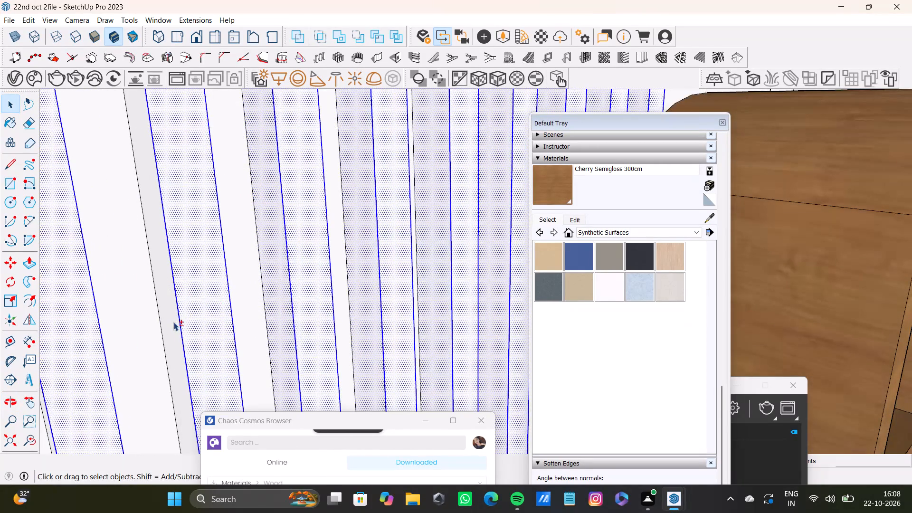
# Add the unselected opposite side faces of the next two slats towards the left arched shelf to the selection.
pyautogui.keyDown('shift'); pyautogui.moveTo(174, 321); pyautogui.dragTo(341, 231, button='middle'); pyautogui.keyUp('shift')
pyautogui.keyDown('shift'); pyautogui.click(218, 305); pyautogui.keyUp('shift')
pyautogui.keyDown('shift'); pyautogui.moveTo(231, 298); pyautogui.dragTo(275, 221, button='middle'); pyautogui.keyUp('shift')
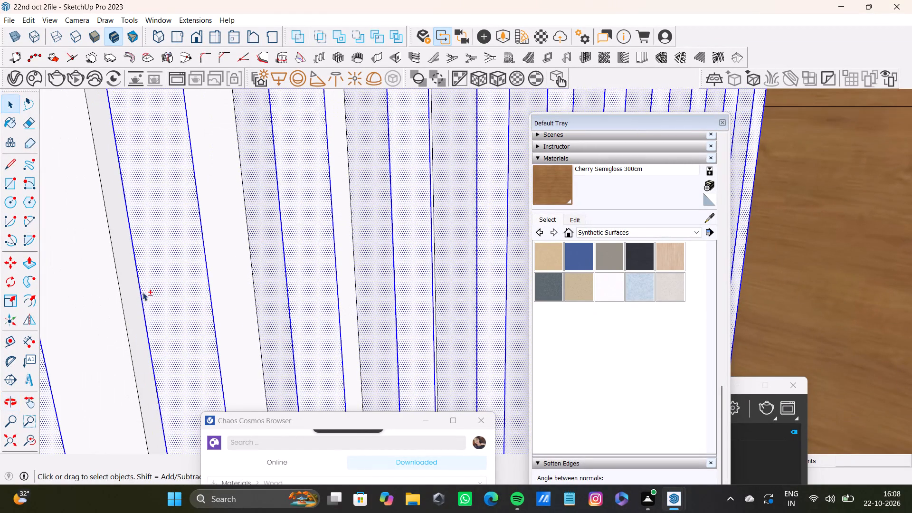
pyautogui.keyDown('shift'); pyautogui.click(142, 292); pyautogui.keyUp('shift')
pyautogui.keyDown('shift'); pyautogui.click(142, 308); pyautogui.keyUp('shift')
pyautogui.keyDown('shift'); pyautogui.click(136, 309); pyautogui.keyUp('shift')
pyautogui.keyDown('shift'); pyautogui.click(152, 312); pyautogui.keyUp('shift')
pyautogui.keyDown('shift'); pyautogui.scroll(-1, 147, 313); pyautogui.keyUp('shift')
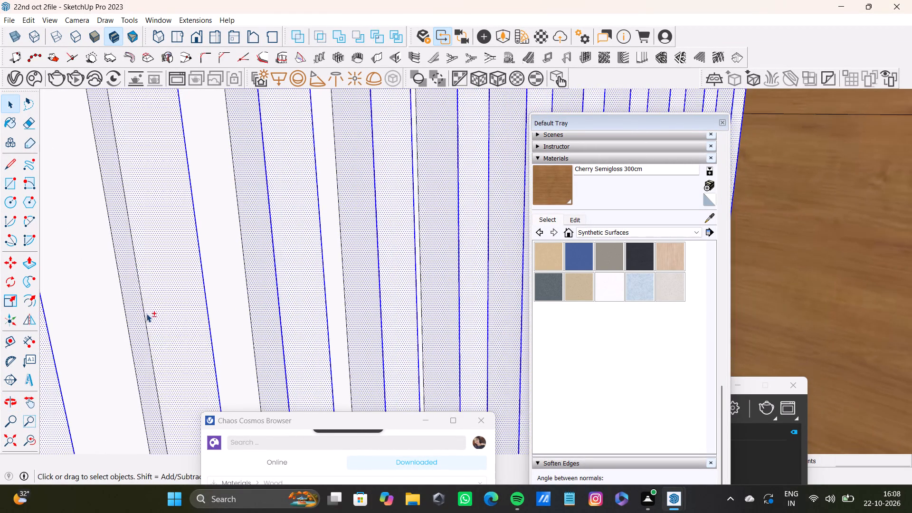
# Add the unselected opposite side faces of the following three slats towards the left arched shelf to the selection.
pyautogui.keyDown('shift'); pyautogui.moveTo(146, 313); pyautogui.dragTo(312, 252, button='middle'); pyautogui.keyUp('shift')
pyautogui.keyDown('shift'); pyautogui.scroll(2, 173, 310); pyautogui.keyUp('shift')
pyautogui.keyDown('shift'); pyautogui.click(150, 314); pyautogui.keyUp('shift')
pyautogui.keyDown('shift'); pyautogui.scroll(-3, 150, 314); pyautogui.keyUp('shift')
pyautogui.keyDown('shift'); pyautogui.moveTo(156, 320); pyautogui.dragTo(337, 251, button='middle'); pyautogui.keyUp('shift')
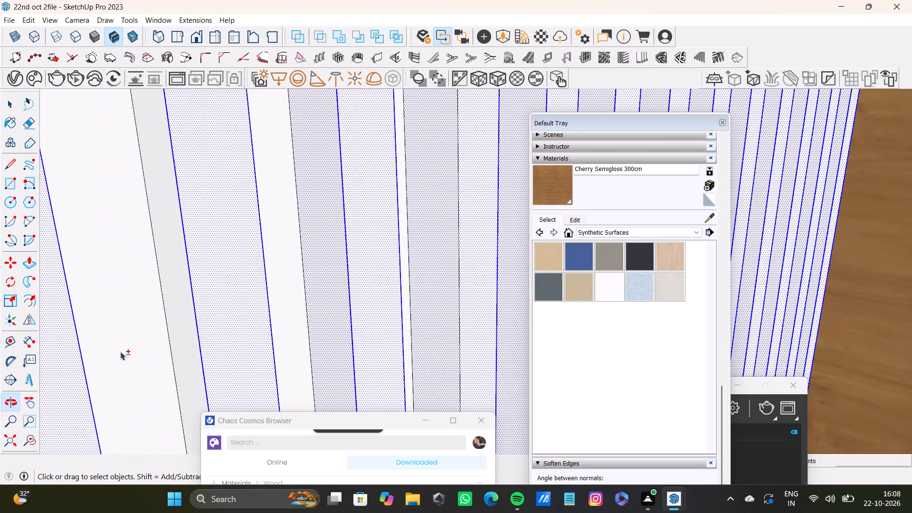
pyautogui.keyDown('shift'); pyautogui.click(190, 332); pyautogui.keyUp('shift')
pyautogui.keyDown('shift'); pyautogui.moveTo(247, 323); pyautogui.dragTo(317, 191, button='middle'); pyautogui.keyUp('shift')
pyautogui.keyDown('shift'); pyautogui.click(74, 301); pyautogui.keyUp('shift')
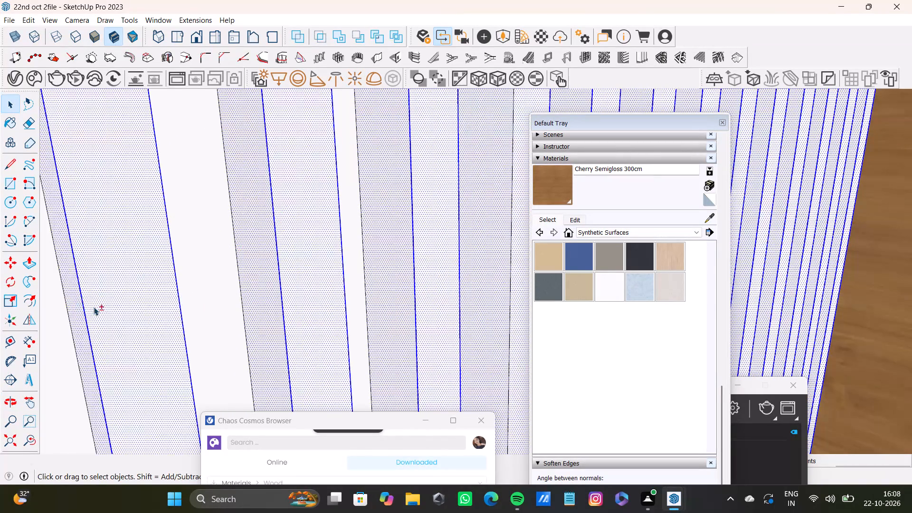
# Add the back wall face visible in the gaps between the slats to the selection.
pyautogui.keyDown('shift'); pyautogui.scroll(-2, 94, 306); pyautogui.keyUp('shift')
pyautogui.keyDown('shift'); pyautogui.moveTo(94, 306); pyautogui.dragTo(207, 259, button='middle'); pyautogui.keyUp('shift')
pyautogui.keyDown('shift'); pyautogui.click(32, 439); pyautogui.keyUp('shift')
pyautogui.keyDown('shift'); pyautogui.click(15, 439); pyautogui.keyUp('shift')
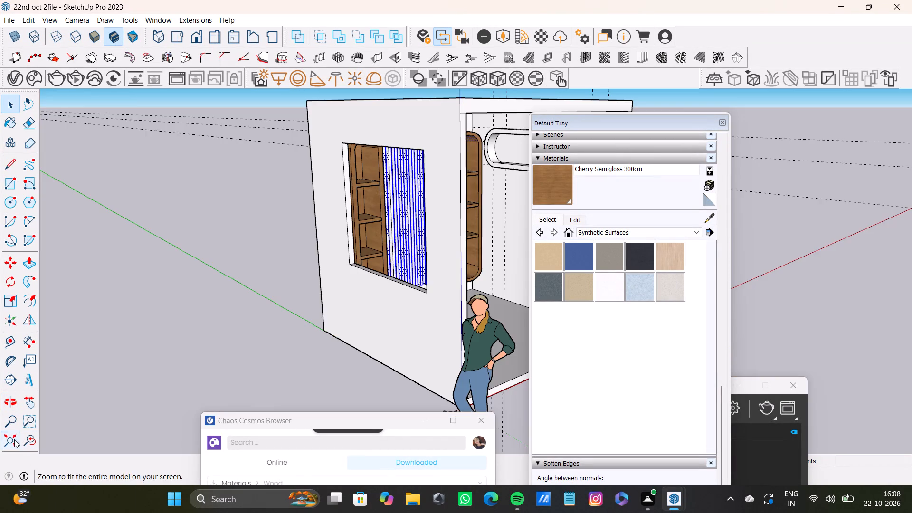
pyautogui.keyDown('shift'); pyautogui.scroll(19, 394, 243); pyautogui.keyUp('shift')
pyautogui.keyDown('shift'); pyautogui.moveTo(389, 284); pyautogui.dragTo(348, 296, button='middle'); pyautogui.keyUp('shift')
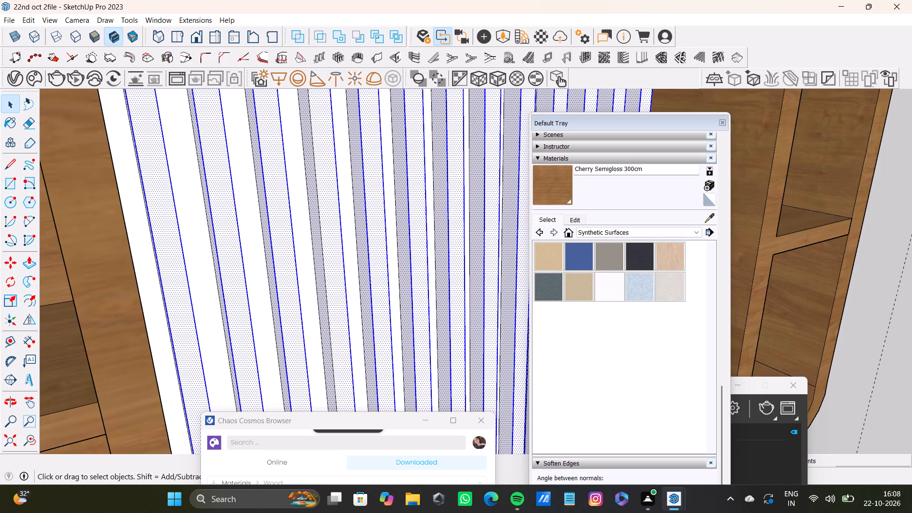
pyautogui.keyDown('shift'); pyautogui.scroll(4, 177, 276); pyautogui.keyUp('shift')
pyautogui.keyDown('shift'); pyautogui.click(222, 279); pyautogui.keyUp('shift')
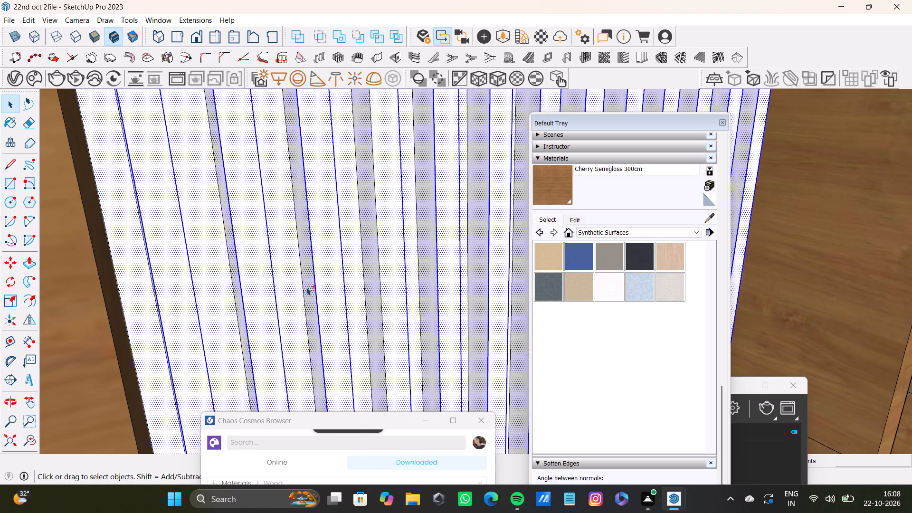
# Add the remaining unselected vertical slat edge in the left half of the slatted wall to the selection.
pyautogui.keyDown('shift'); pyautogui.scroll(-4, 311, 294); pyautogui.keyUp('shift')
pyautogui.keyDown('shift'); pyautogui.moveTo(311, 294); pyautogui.dragTo(298, 392, button='middle'); pyautogui.keyUp('shift')
pyautogui.keyDown('shift'); pyautogui.scroll(-1, 311, 294); pyautogui.keyUp('shift')
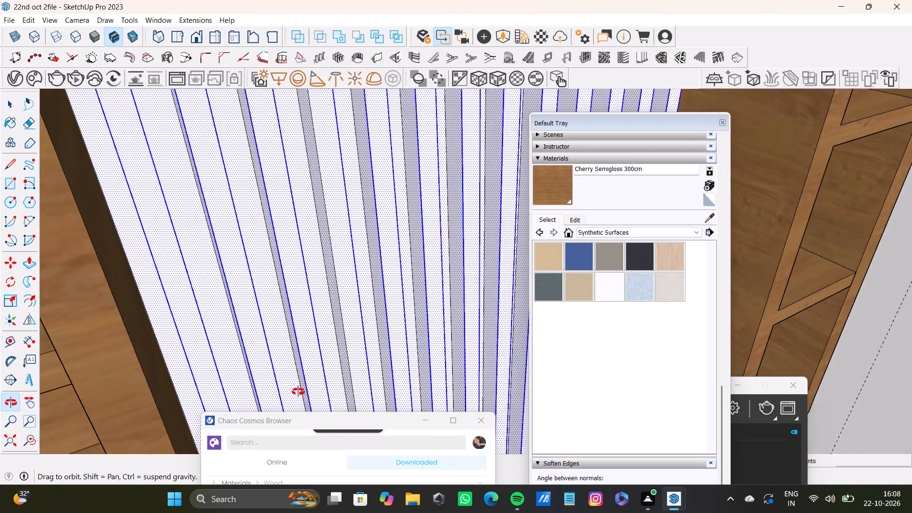
pyautogui.keyDown('shift'); pyautogui.moveTo(298, 392); pyautogui.dragTo(237, 447, button='middle'); pyautogui.keyUp('shift')
pyautogui.scroll(-3, 183, 336)
pyautogui.keyDown('shift'); pyautogui.scroll(11, 265, 324); pyautogui.keyUp('shift')
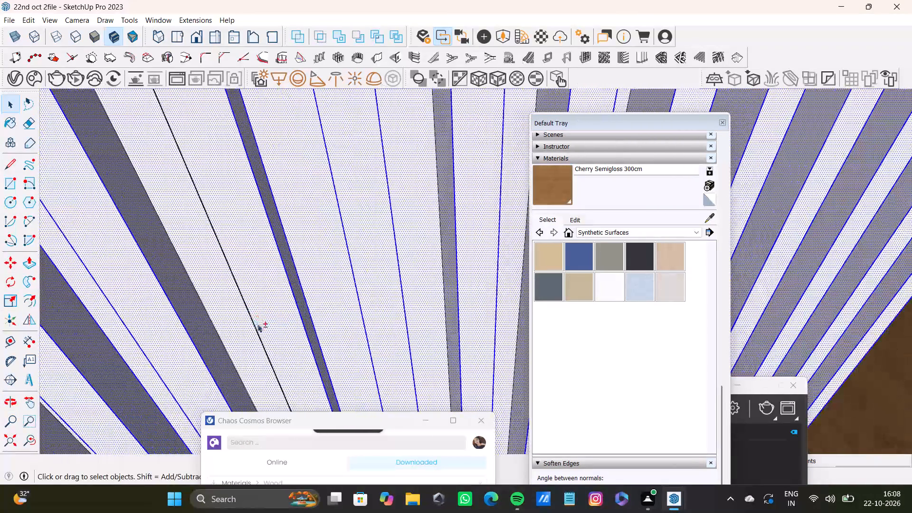
pyautogui.keyDown('shift'); pyautogui.click(257, 334); pyautogui.keyUp('shift')
# Examine the slatted wall between the two arched shelves for slat faces or edges missing from the selection.
pyautogui.keyDown('shift'); pyautogui.scroll(-14, 260, 335); pyautogui.keyUp('shift')
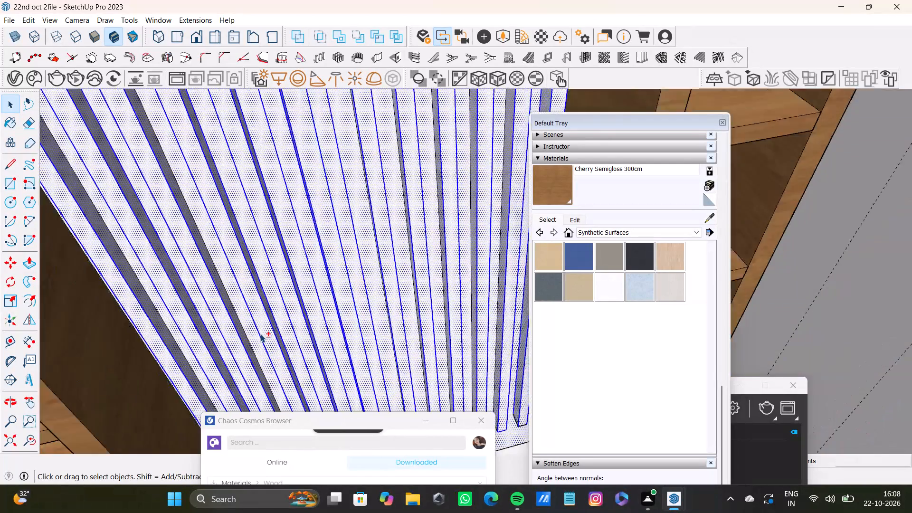
pyautogui.keyDown('shift'); pyautogui.scroll(-7, 260, 334); pyautogui.keyUp('shift')
pyautogui.keyDown('shift'); pyautogui.click(25, 443); pyautogui.keyUp('shift')
pyautogui.keyDown('shift'); pyautogui.click(15, 443); pyautogui.keyUp('shift')
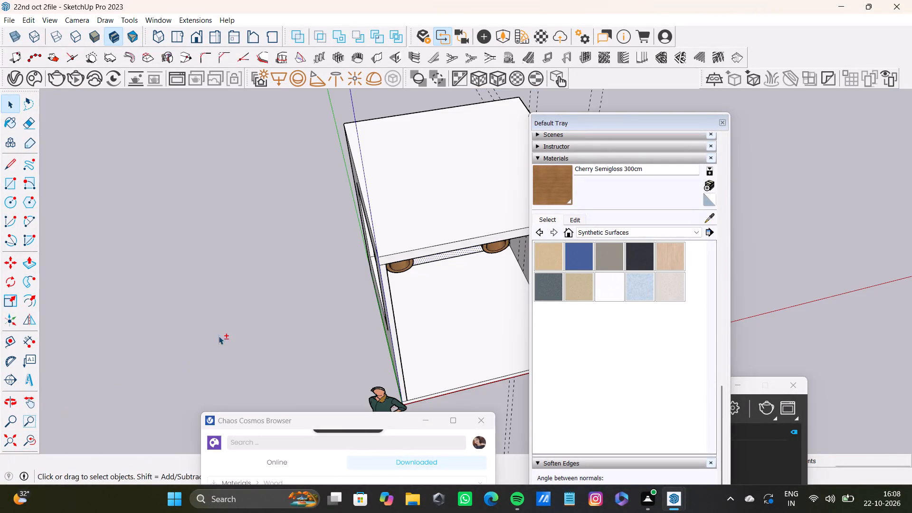
pyautogui.keyDown('shift'); pyautogui.moveTo(225, 325); pyautogui.dragTo(65, 394, button='middle'); pyautogui.keyUp('shift')
pyautogui.scroll(7, 246, 357)
pyautogui.moveTo(248, 318); pyautogui.dragTo(208, 179, button='middle')
pyautogui.scroll(5, 182, 190)
pyautogui.keyDown('shift'); pyautogui.moveTo(252, 142); pyautogui.dragTo(249, 158, button='middle'); pyautogui.keyUp('shift')
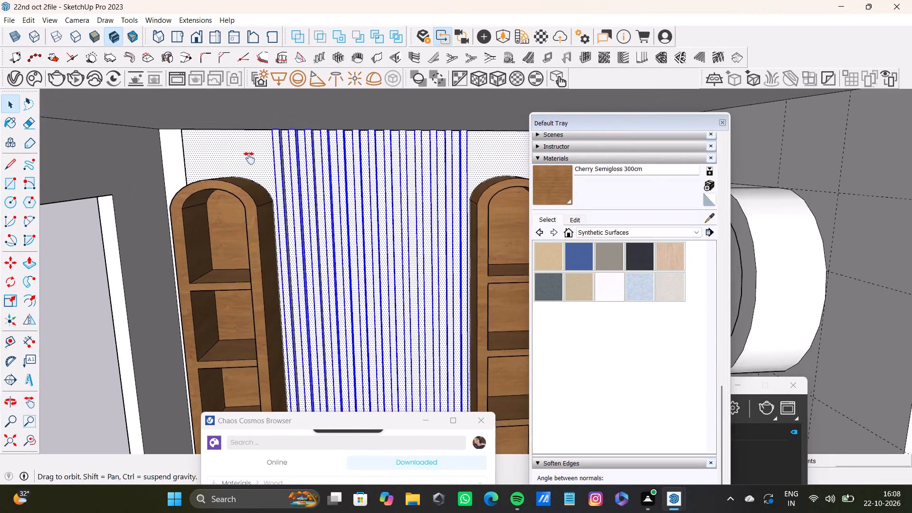
pyautogui.keyDown('shift'); pyautogui.moveTo(249, 158); pyautogui.dragTo(218, 164, button='middle'); pyautogui.keyUp('shift')
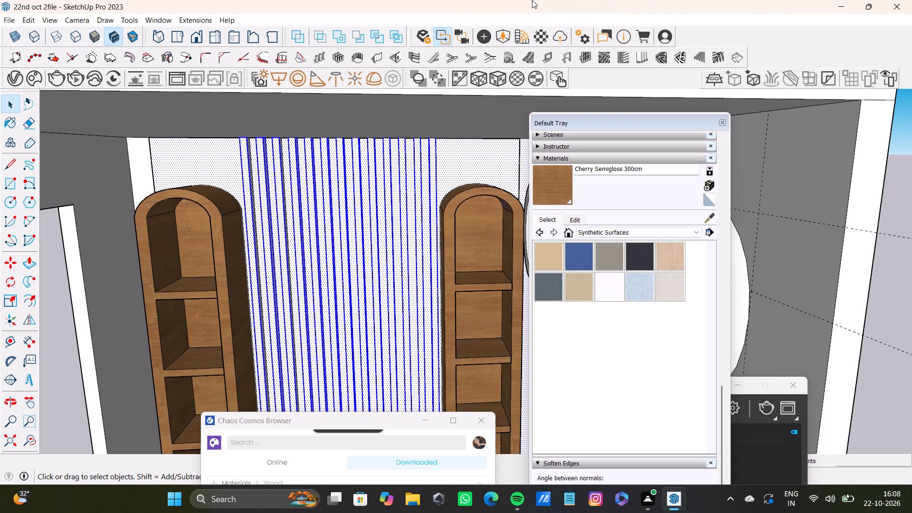
pyautogui.keyDown('shift'); pyautogui.scroll(12, 300, 177); pyautogui.keyUp('shift')
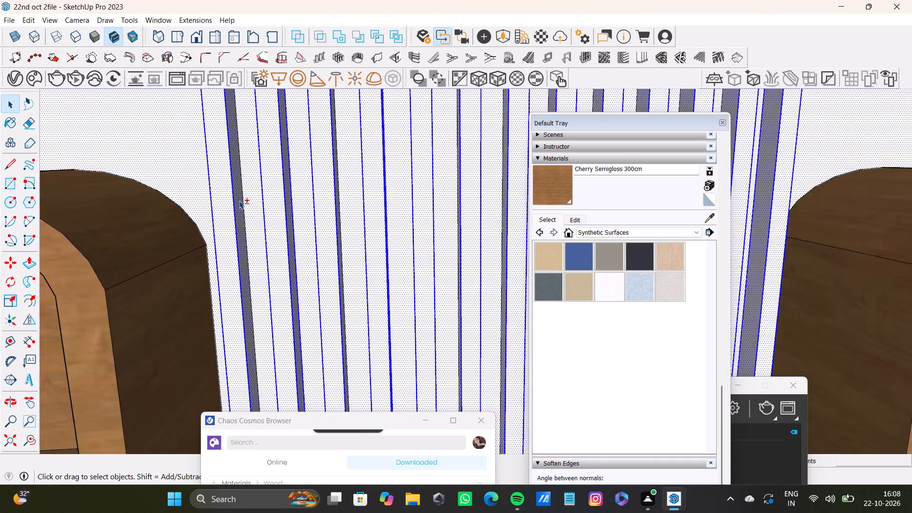
# Add the remaining unselected slat faces near the left arched shelf to the selection.
pyautogui.keyDown('shift'); pyautogui.scroll(5, 239, 200); pyautogui.keyUp('shift')
pyautogui.keyDown('shift'); pyautogui.click(247, 212); pyautogui.keyUp('shift')
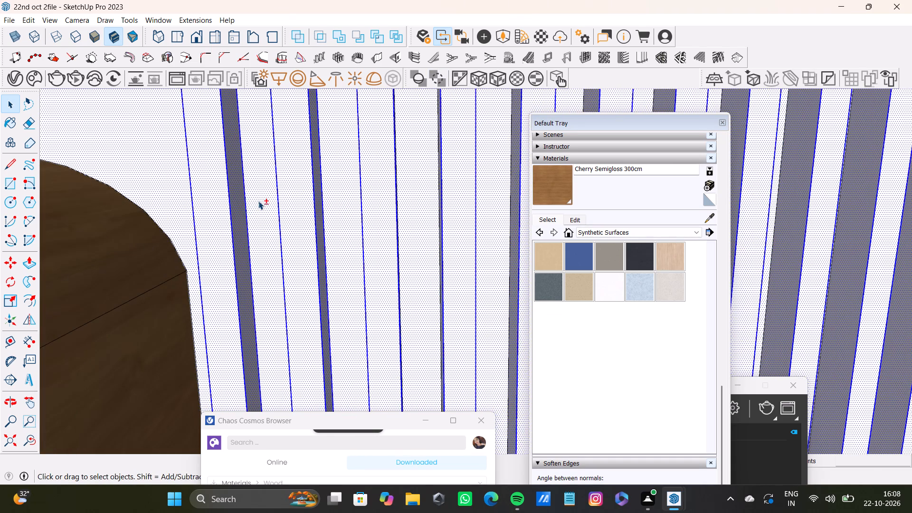
pyautogui.keyDown('shift'); pyautogui.click(258, 201); pyautogui.keyUp('shift')
pyautogui.keyDown('shift'); pyautogui.scroll(-17, 258, 201); pyautogui.keyUp('shift')
pyautogui.keyDown('shift'); pyautogui.moveTo(300, 246); pyautogui.dragTo(275, 188, button='middle'); pyautogui.keyUp('shift')
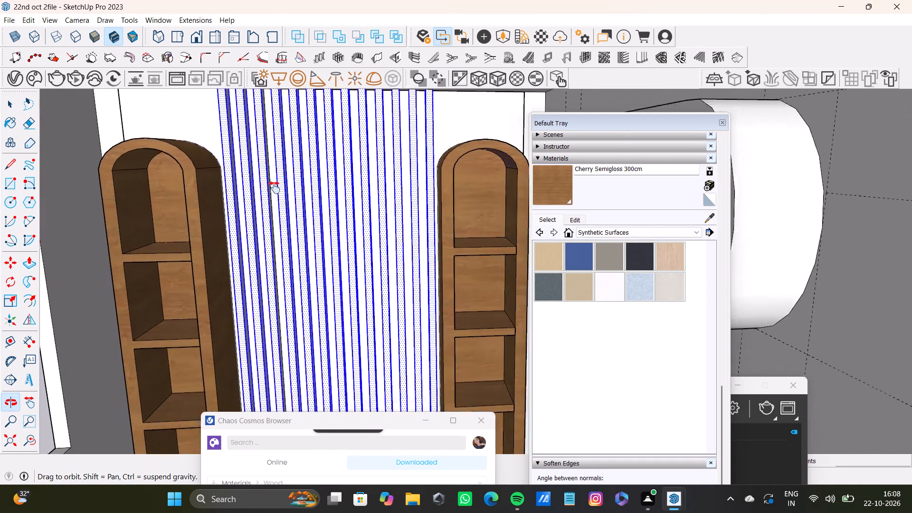
pyautogui.keyDown('shift'); pyautogui.moveTo(275, 188); pyautogui.dragTo(205, 112, button='middle'); pyautogui.keyUp('shift')
pyautogui.scroll(8, 262, 296)
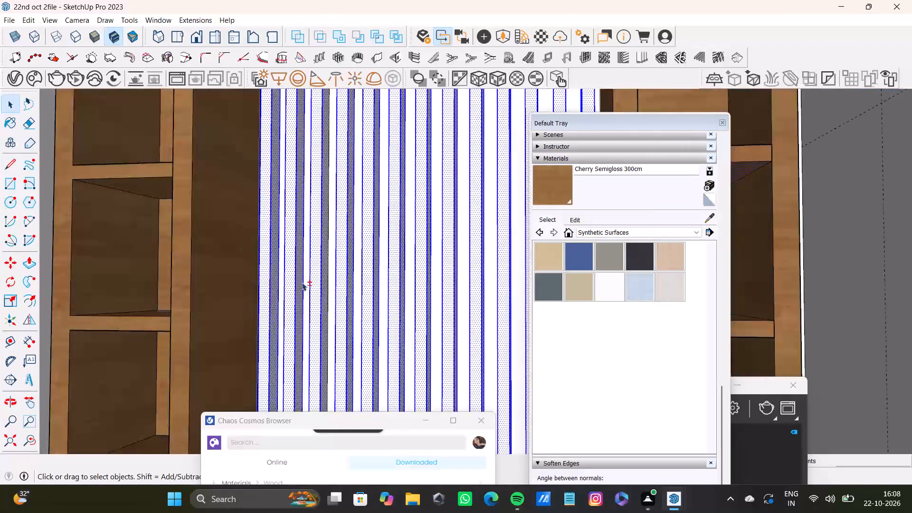
pyautogui.scroll(6, 302, 282)
pyautogui.keyDown('shift'); pyautogui.click(359, 332); pyautogui.keyUp('shift')
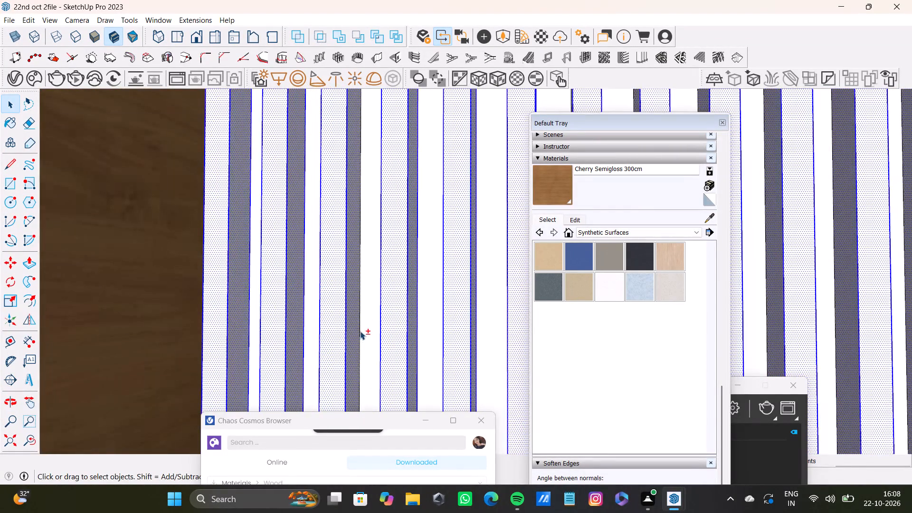
# Paint the selected wall slats with 0032_Moccasin from the Colors-Named material collection.
pyautogui.keyDown('shift'); pyautogui.scroll(-9, 360, 331); pyautogui.keyUp('shift')
pyautogui.keyDown('shift'); pyautogui.scroll(-7, 421, 306); pyautogui.keyUp('shift')
pyautogui.keyDown('shift'); pyautogui.moveTo(418, 309); pyautogui.dragTo(315, 209, button='middle'); pyautogui.keyUp('shift')
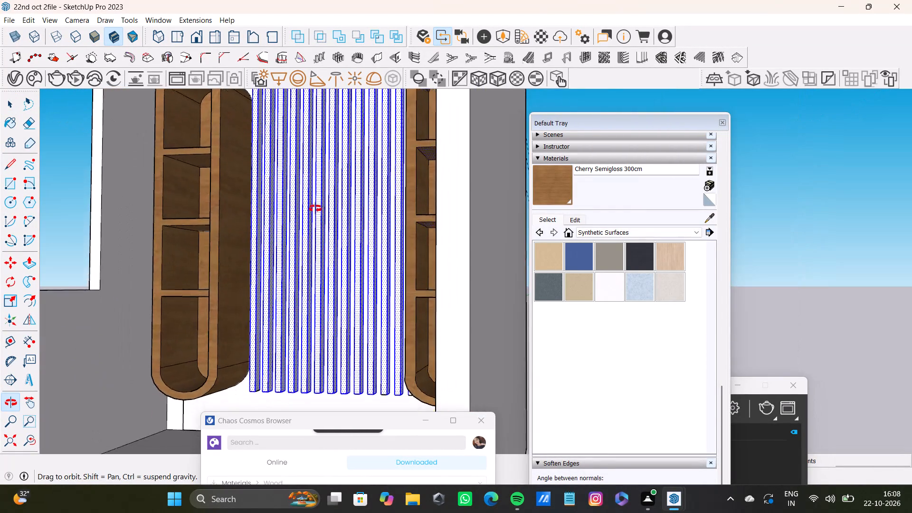
pyautogui.keyDown('shift'); pyautogui.moveTo(315, 209); pyautogui.dragTo(343, 204, button='middle'); pyautogui.keyUp('shift')
pyautogui.scroll(4, 362, 338)
pyautogui.keyDown('shift'); pyautogui.moveTo(382, 322); pyautogui.dragTo(382, 266, button='middle'); pyautogui.keyUp('shift')
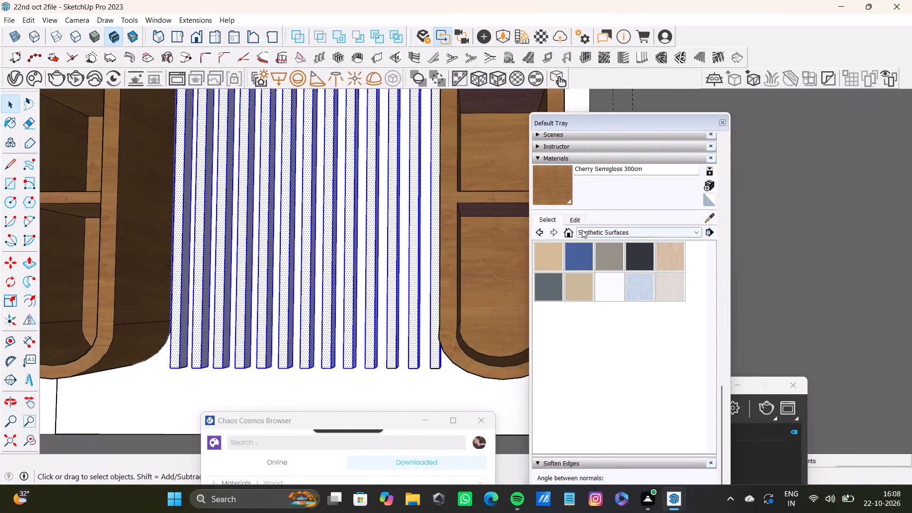
pyautogui.keyDown('shift'); pyautogui.click(582, 230); pyautogui.keyUp('shift')
pyautogui.keyDown('shift'); pyautogui.scroll(-5, 592, 295); pyautogui.keyUp('shift')
pyautogui.keyDown('shift'); pyautogui.scroll(8, 592, 298); pyautogui.keyUp('shift')
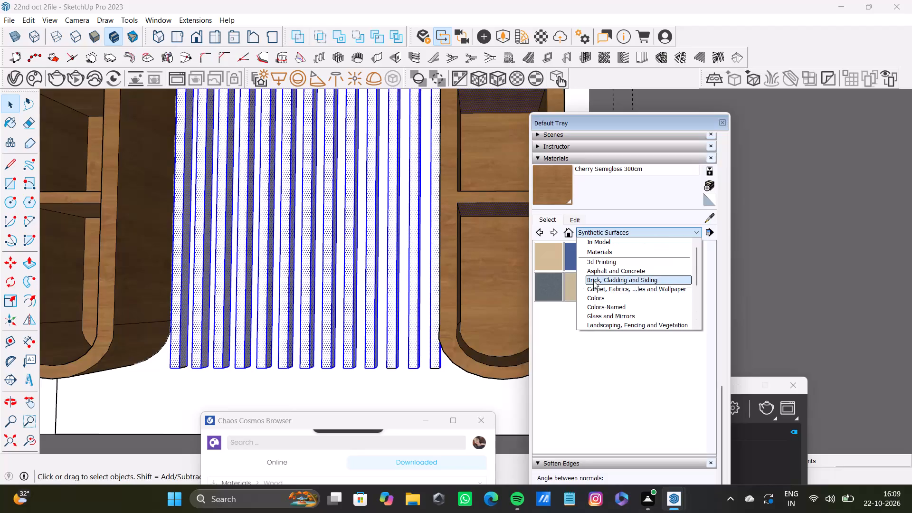
pyautogui.keyDown('shift'); pyautogui.click(596, 307); pyautogui.keyUp('shift')
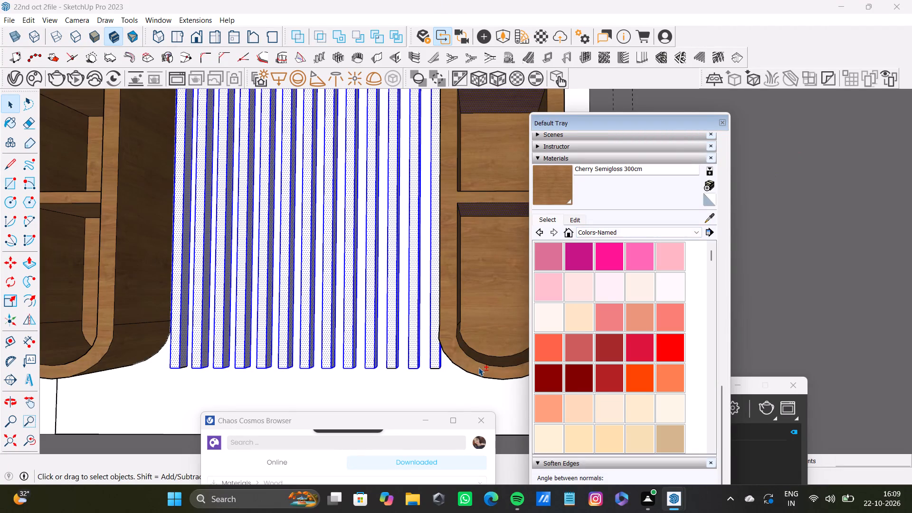
pyautogui.keyDown('shift'); pyautogui.scroll(-18, 574, 375); pyautogui.keyUp('shift')
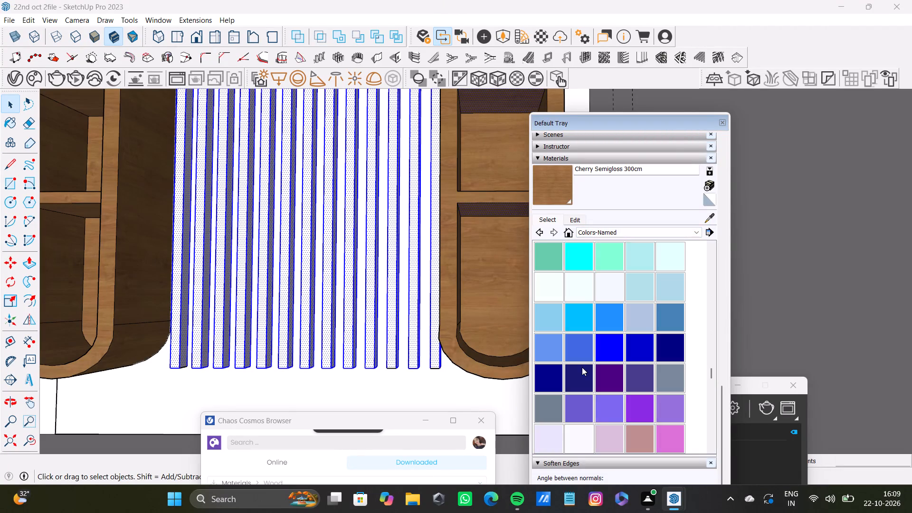
pyautogui.keyDown('shift'); pyautogui.scroll(12, 582, 367); pyautogui.keyUp('shift')
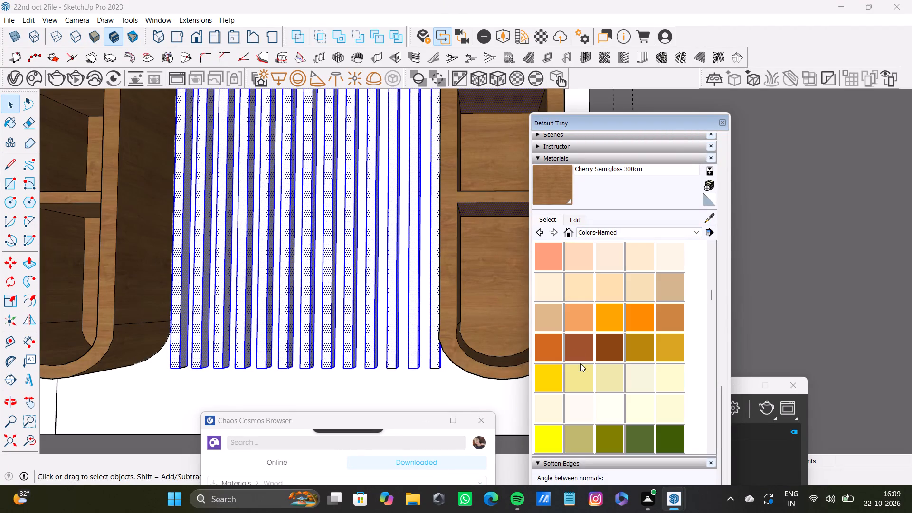
pyautogui.keyDown('shift'); pyautogui.click(572, 293); pyautogui.keyUp('shift')
pyautogui.keyDown('shift'); pyautogui.click(436, 279); pyautogui.keyUp('shift')
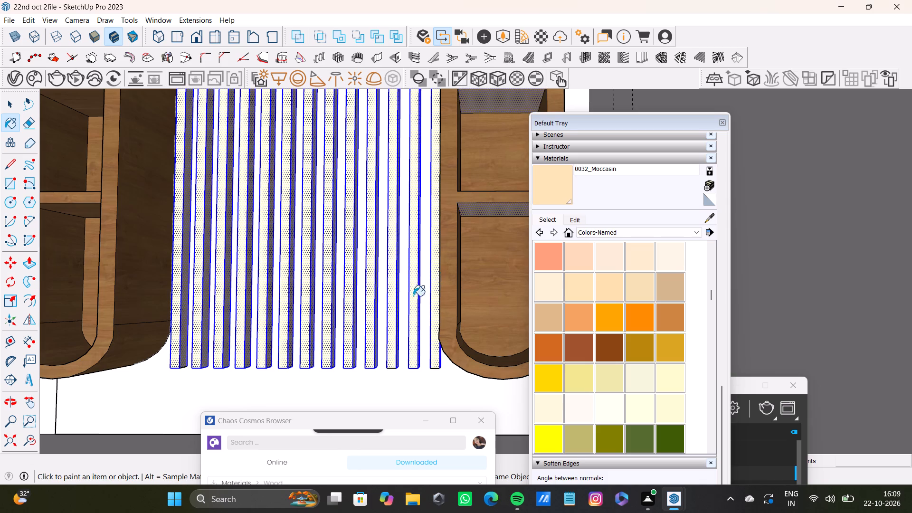
pyautogui.keyDown('shift'); pyautogui.scroll(-10, 404, 303); pyautogui.keyUp('shift')
pyautogui.moveTo(374, 292); pyautogui.dragTo(411, 285, button='middle')
pyautogui.press('space')
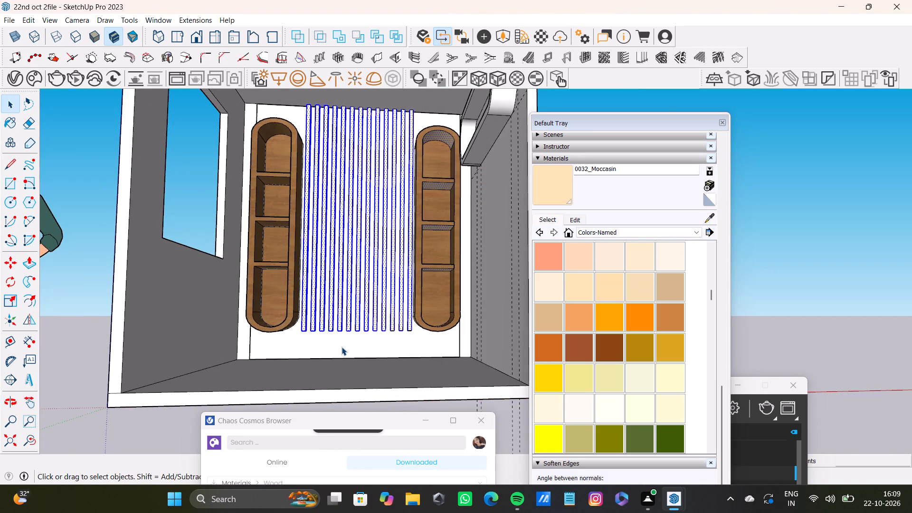
# Select the back wall behind the slats and arched shelves and paint it with 0057_DarkKhaki.
pyautogui.click(295, 350)
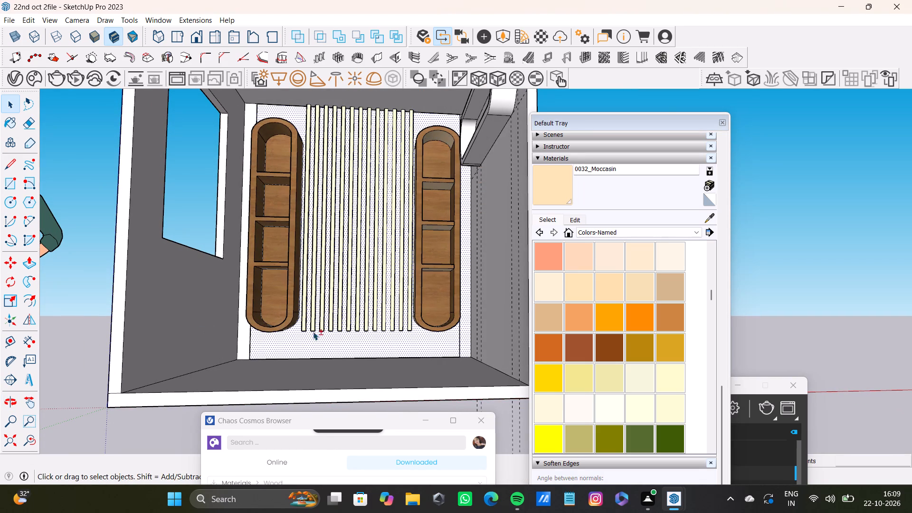
pyautogui.keyDown('shift'); pyautogui.moveTo(313, 332); pyautogui.dragTo(308, 381, button='middle'); pyautogui.keyUp('shift')
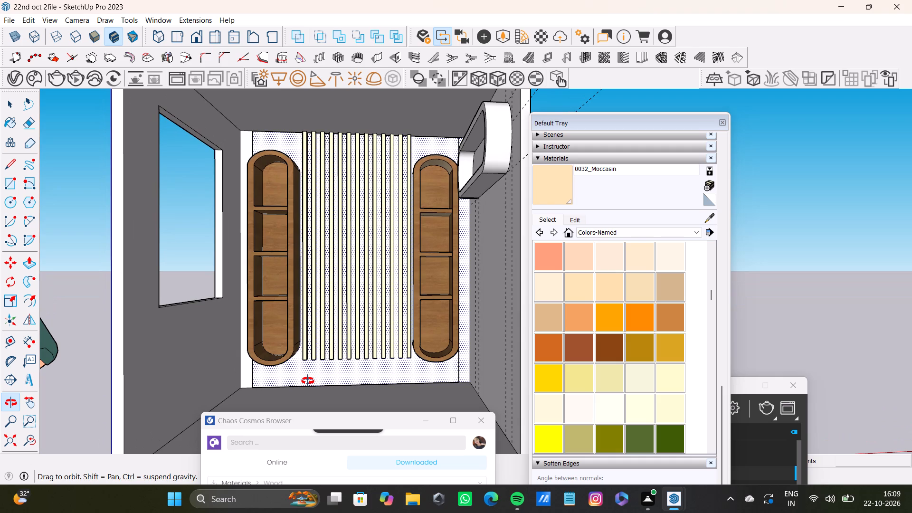
pyautogui.keyDown('shift'); pyautogui.moveTo(308, 381); pyautogui.dragTo(315, 381, button='middle'); pyautogui.keyUp('shift')
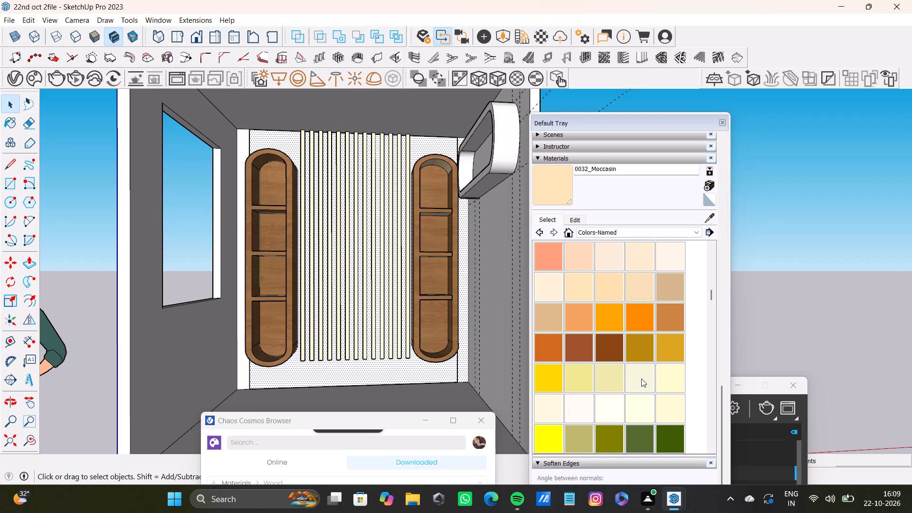
pyautogui.click(664, 352)
pyautogui.scroll(-3, 584, 395)
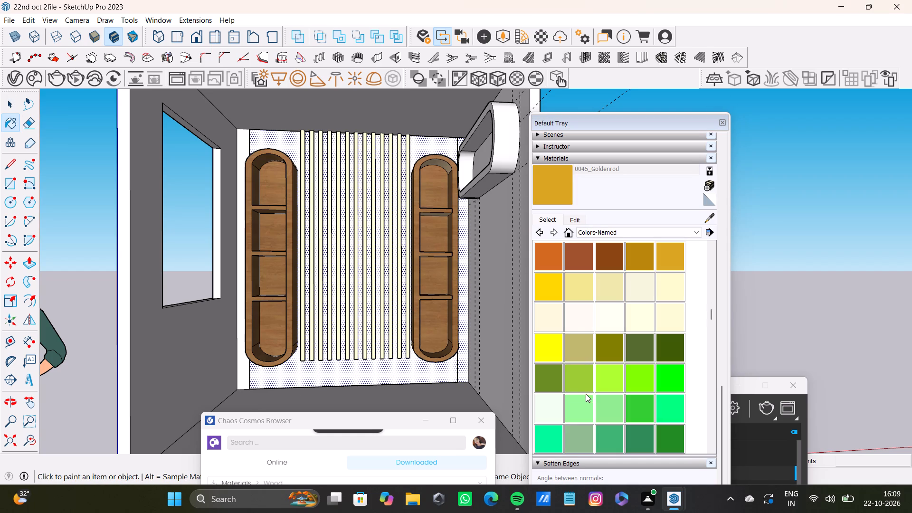
pyautogui.scroll(-2, 582, 385)
pyautogui.click(587, 292)
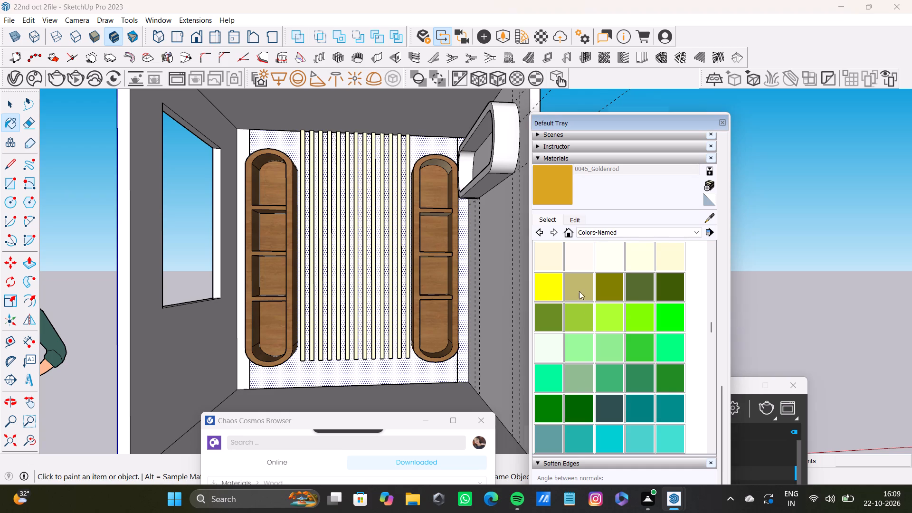
pyautogui.click(405, 377)
# Paint both side walls and the narrow wall strip beside the left arched shelf with 0057_DarkKhaki.
pyautogui.moveTo(446, 377); pyautogui.dragTo(512, 377, button='middle')
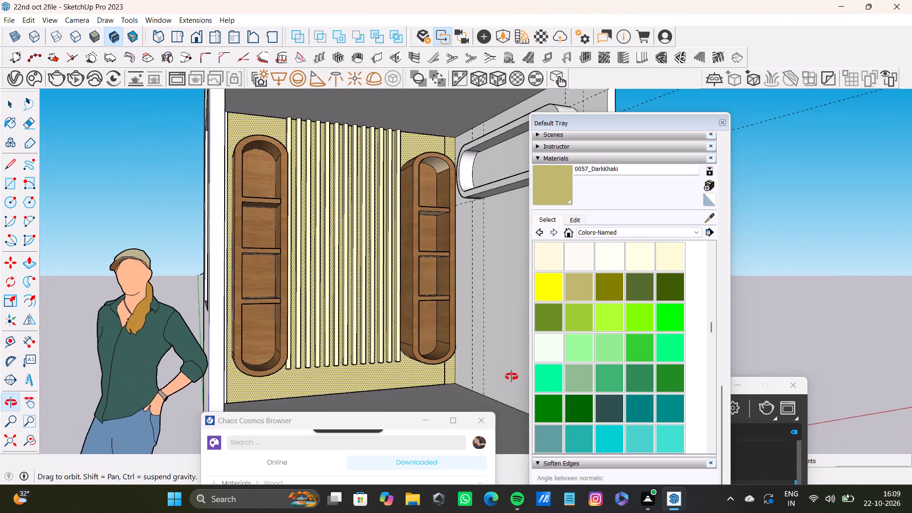
pyautogui.moveTo(512, 377); pyautogui.dragTo(510, 380, button='middle')
pyautogui.click(513, 352)
pyautogui.moveTo(466, 324); pyautogui.dragTo(325, 362, button='middle')
pyautogui.click(273, 340)
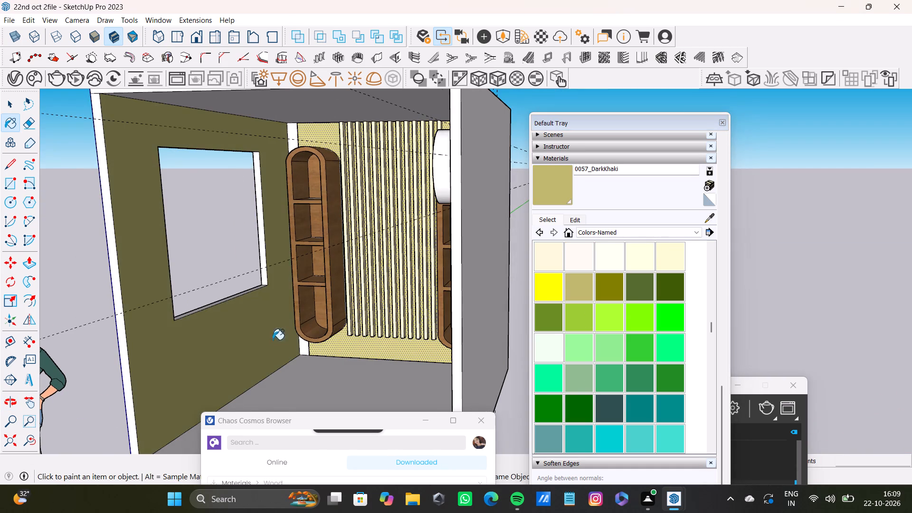
pyautogui.click(293, 133)
# Sample Cherry Semigloss 300cm from the right arched shelf and paint its unpainted inner arch and three shelf undersides.
pyautogui.moveTo(399, 257); pyautogui.dragTo(466, 255, button='middle')
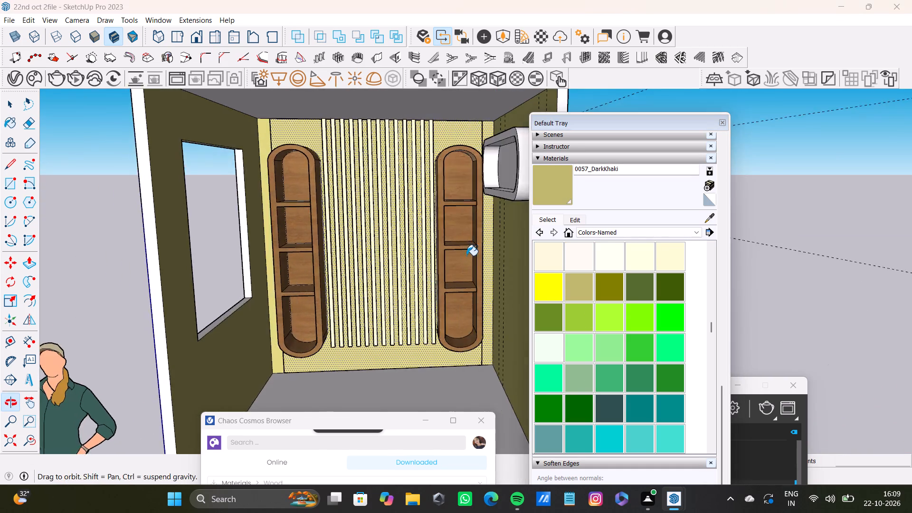
pyautogui.scroll(4, 410, 292)
pyautogui.keyDown('shift'); pyautogui.moveTo(410, 292); pyautogui.dragTo(460, 266, button='middle'); pyautogui.keyUp('shift')
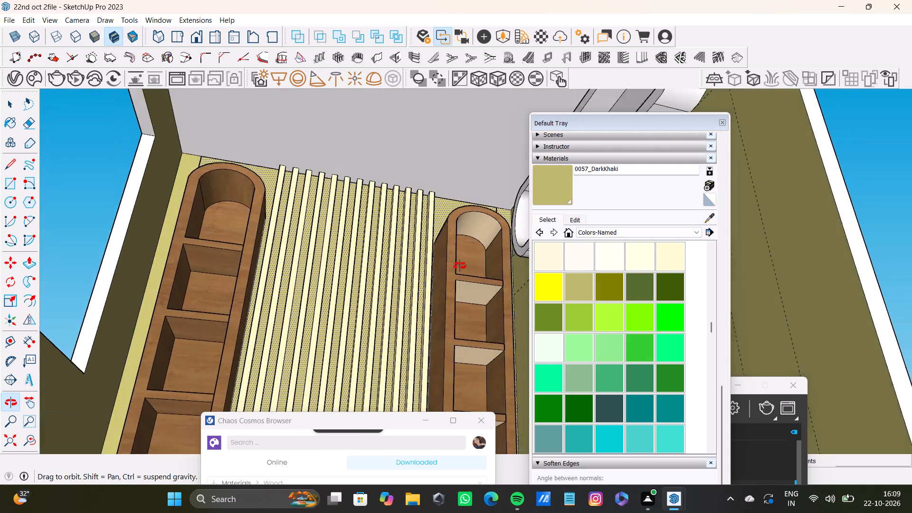
pyautogui.keyDown('shift'); pyautogui.moveTo(460, 266); pyautogui.dragTo(359, 272, button='middle'); pyautogui.keyUp('shift')
pyautogui.press('space')
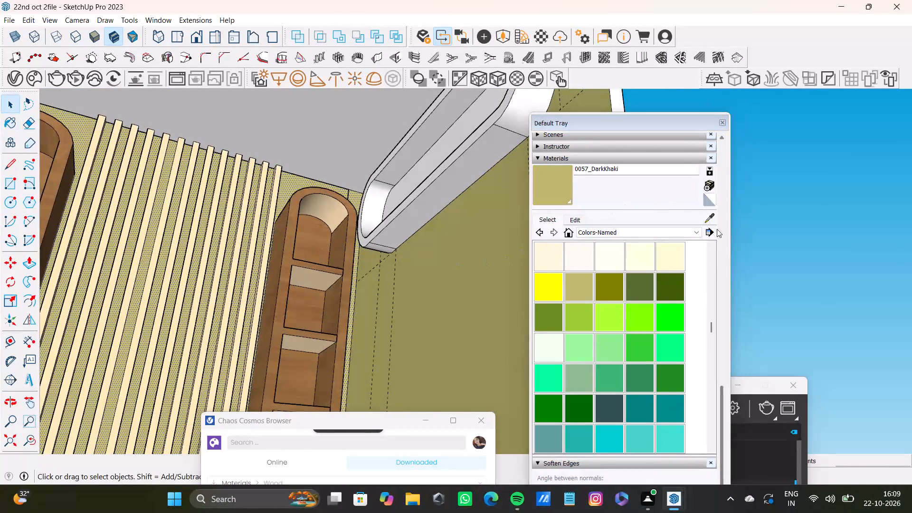
pyautogui.click(712, 219)
pyautogui.click(293, 233)
pyautogui.click(316, 209)
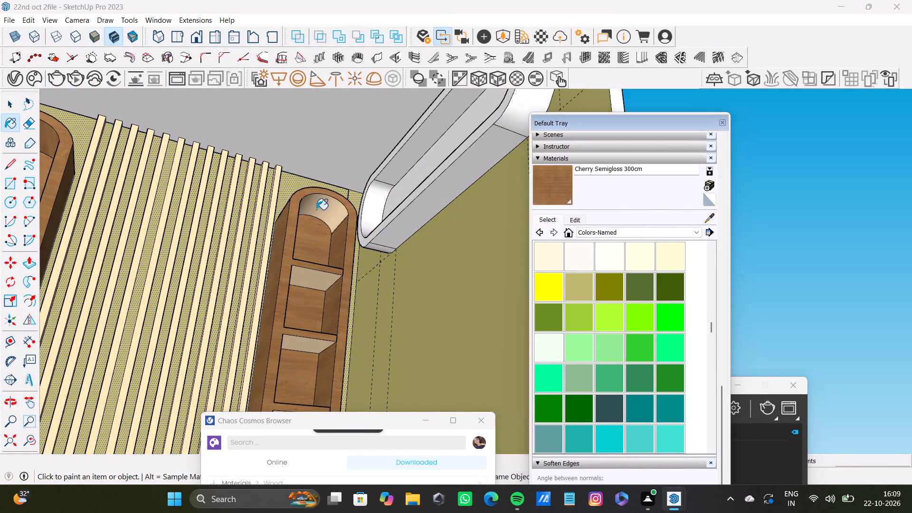
pyautogui.click(323, 280)
pyautogui.click(315, 346)
pyautogui.moveTo(315, 350); pyautogui.dragTo(318, 165, button='middle')
pyautogui.moveTo(314, 237); pyautogui.dragTo(256, 423, button='middle')
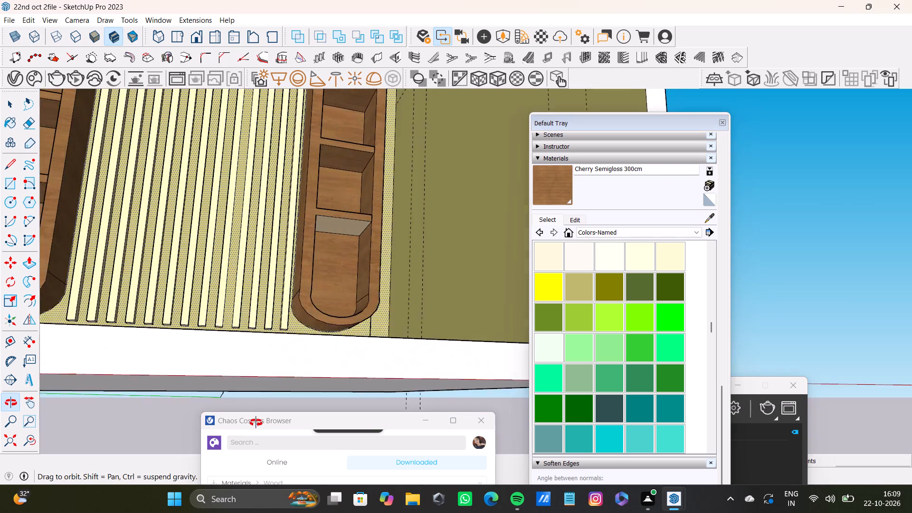
pyautogui.moveTo(256, 423); pyautogui.dragTo(258, 418, button='middle')
pyautogui.scroll(7, 330, 256)
pyautogui.click(338, 227)
# Select the back, inner, front and outer faces of the horizontal rounded shelf on the side wall.
pyautogui.scroll(-7, 337, 227)
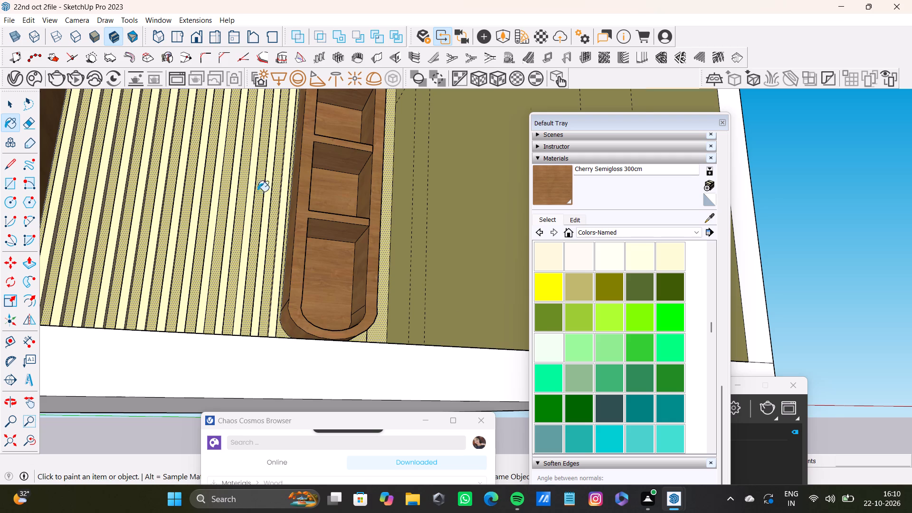
pyautogui.scroll(-4, 247, 199)
pyautogui.click(31, 441)
pyautogui.click(16, 446)
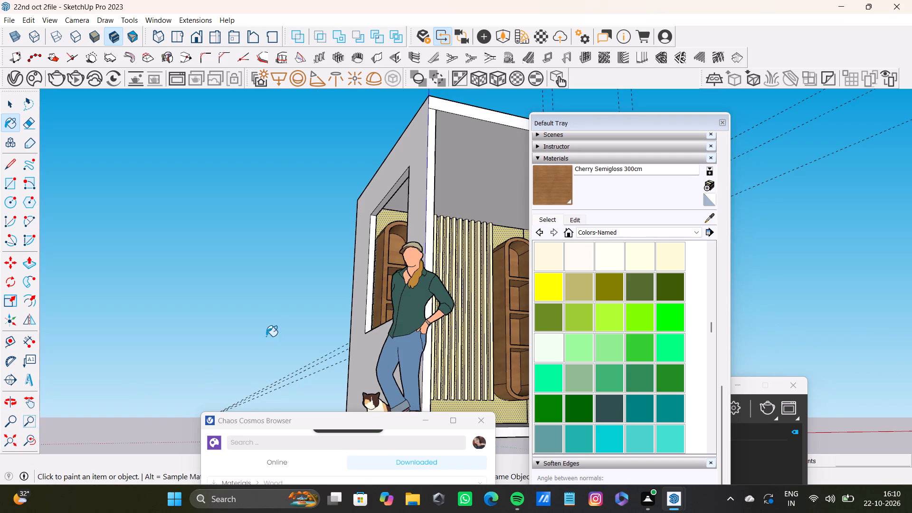
pyautogui.moveTo(298, 280); pyautogui.dragTo(126, 342, button='middle')
pyautogui.scroll(4, 297, 294)
pyautogui.moveTo(305, 291); pyautogui.dragTo(227, 280, button='middle')
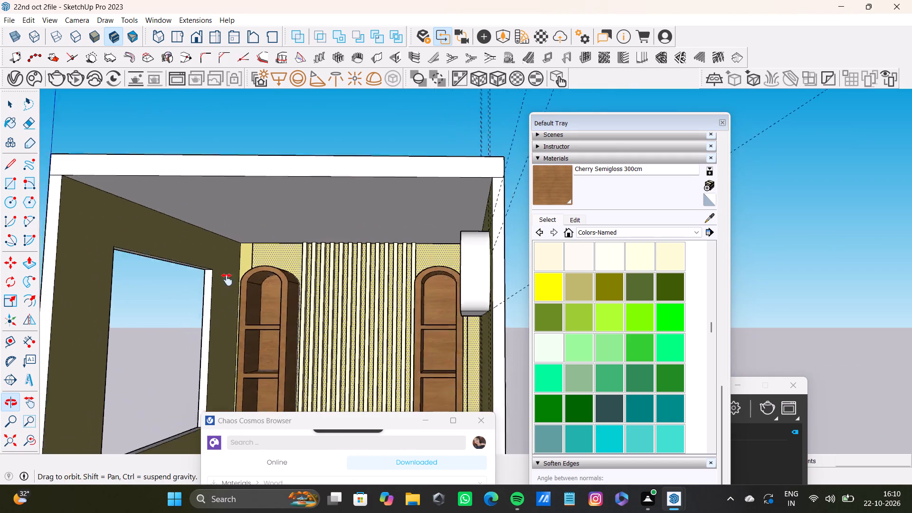
pyautogui.moveTo(227, 280); pyautogui.dragTo(202, 239, button='middle')
pyautogui.press('space')
pyautogui.click(223, 203)
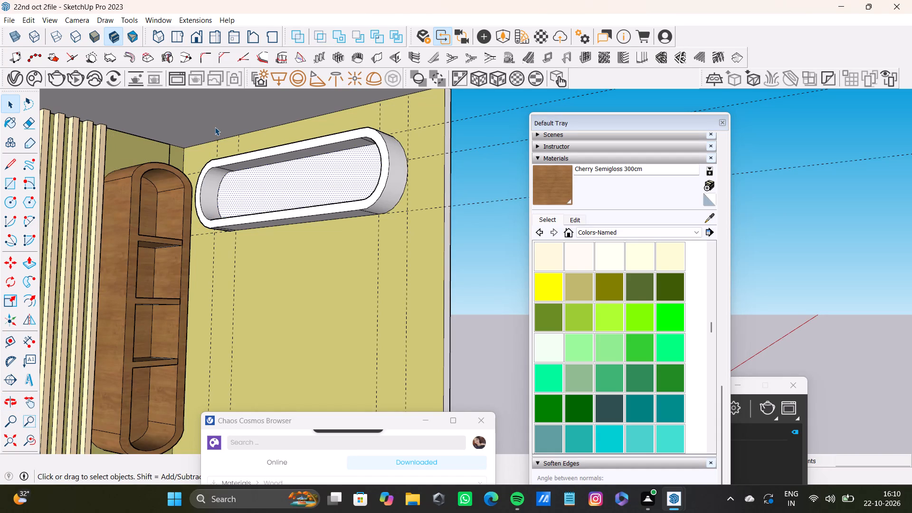
pyautogui.keyDown('shift'); pyautogui.click(204, 190); pyautogui.keyUp('shift')
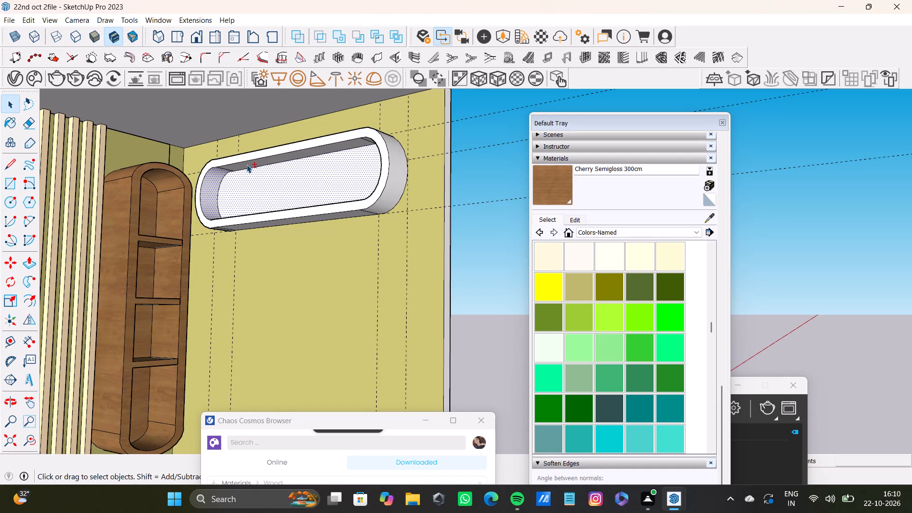
pyautogui.keyDown('shift'); pyautogui.click(247, 164); pyautogui.keyUp('shift')
pyautogui.keyDown('shift'); pyautogui.click(250, 156); pyautogui.keyUp('shift')
pyautogui.keyDown('shift'); pyautogui.click(388, 193); pyautogui.keyUp('shift')
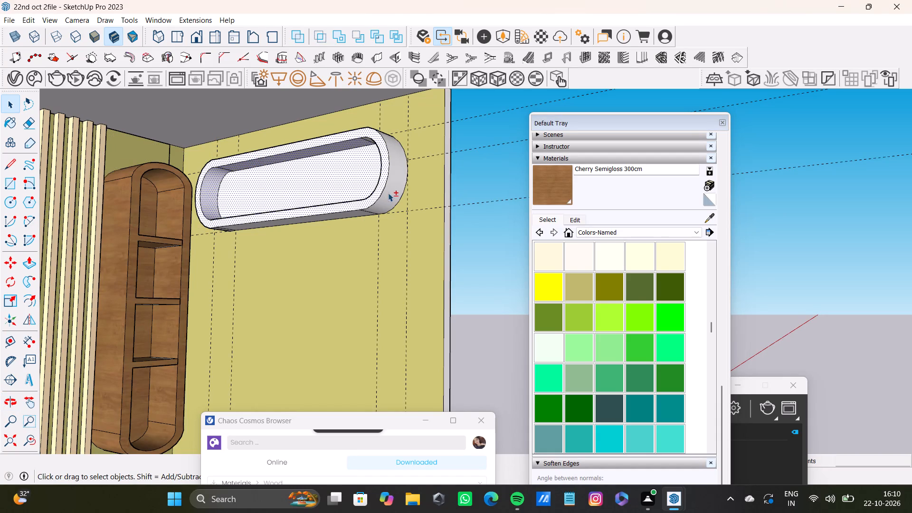
pyautogui.keyDown('shift'); pyautogui.click(366, 214); pyautogui.keyUp('shift')
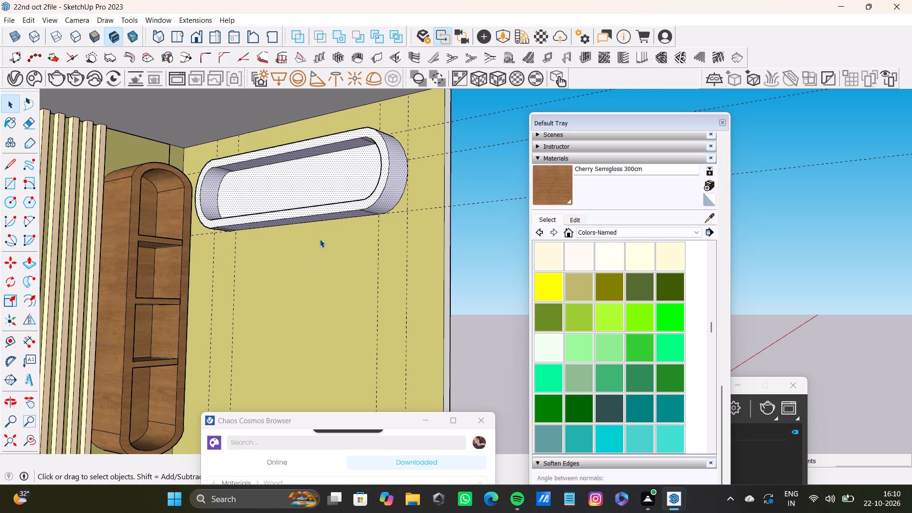
# Add the horizontal rounded shelf's lower inner edge, curved back edge, corner seam and lower inner face to the selection.
pyautogui.scroll(-2, 320, 239)
pyautogui.moveTo(322, 231); pyautogui.dragTo(354, 240, button='middle')
pyautogui.keyDown('shift'); pyautogui.scroll(10, 342, 215); pyautogui.keyUp('shift')
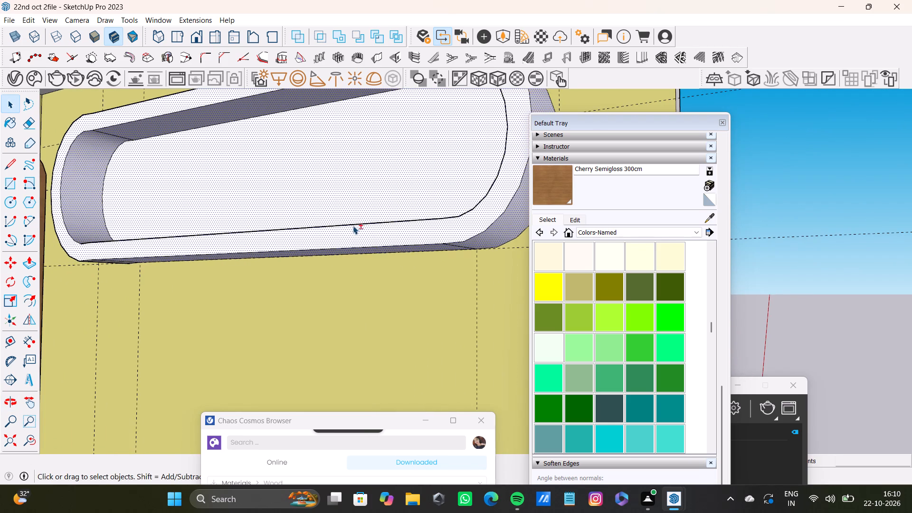
pyautogui.keyDown('shift'); pyautogui.click(354, 225); pyautogui.keyUp('shift')
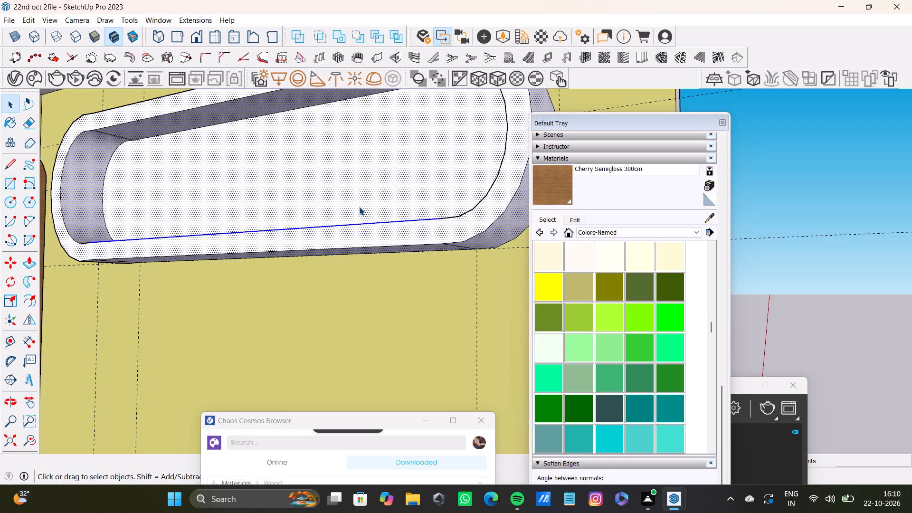
pyautogui.keyDown('shift'); pyautogui.scroll(2, 111, 235); pyautogui.keyUp('shift')
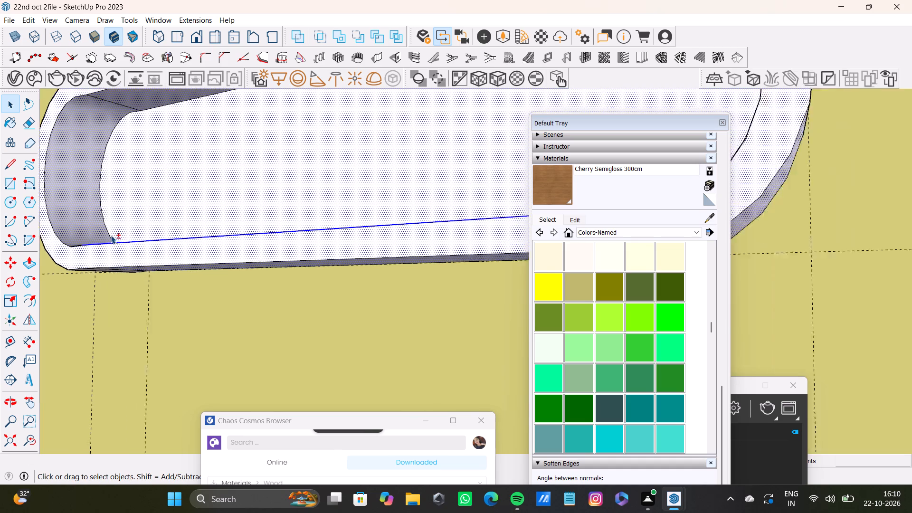
pyautogui.keyDown('shift'); pyautogui.scroll(4, 111, 235); pyautogui.keyUp('shift')
pyautogui.keyDown('shift'); pyautogui.click(112, 236); pyautogui.keyUp('shift')
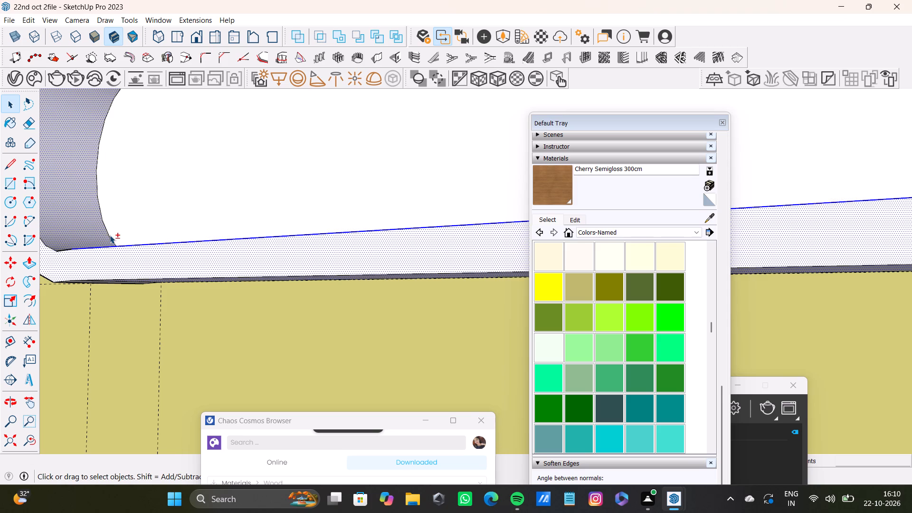
pyautogui.keyDown('shift'); pyautogui.click(110, 235); pyautogui.keyUp('shift')
pyautogui.keyDown('shift'); pyautogui.click(124, 222); pyautogui.keyUp('shift')
pyautogui.keyDown('shift'); pyautogui.scroll(-9, 125, 221); pyautogui.keyUp('shift')
pyautogui.moveTo(127, 237); pyautogui.dragTo(161, 289, button='middle')
pyautogui.keyDown('shift'); pyautogui.scroll(6, 104, 259); pyautogui.keyUp('shift')
pyautogui.keyDown('shift'); pyautogui.moveTo(84, 241); pyautogui.dragTo(146, 248, button='middle'); pyautogui.keyUp('shift')
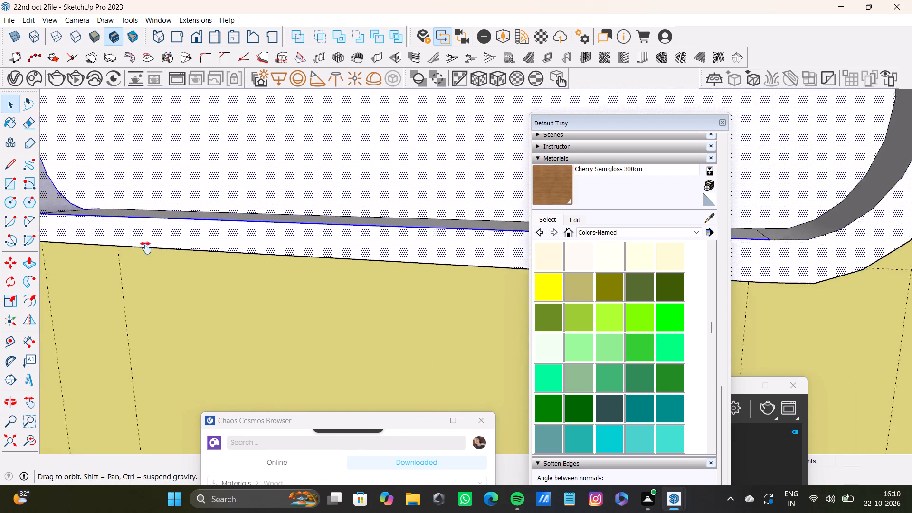
pyautogui.keyDown('shift'); pyautogui.moveTo(146, 248); pyautogui.dragTo(222, 347, button='middle'); pyautogui.keyUp('shift')
pyautogui.keyDown('shift'); pyautogui.scroll(5, 182, 337); pyautogui.keyUp('shift')
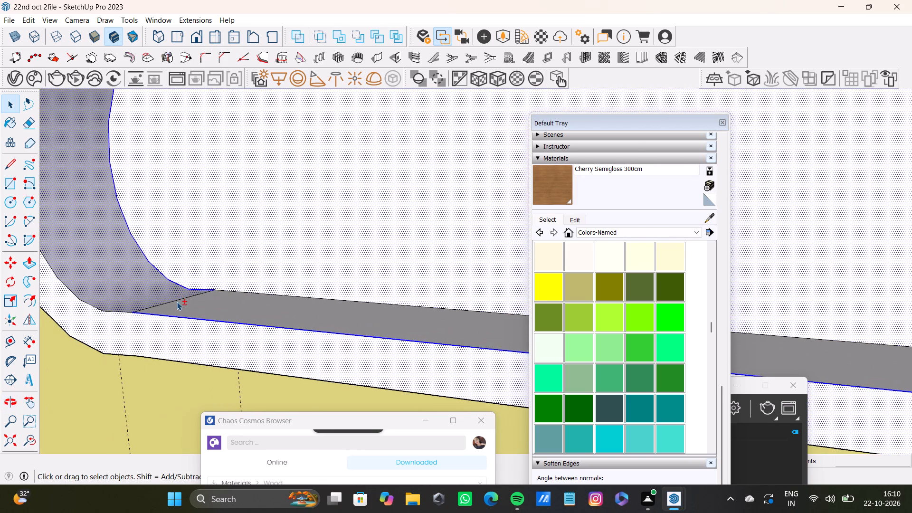
pyautogui.keyDown('shift'); pyautogui.click(177, 302); pyautogui.keyUp('shift')
pyautogui.keyDown('shift'); pyautogui.click(206, 303); pyautogui.keyUp('shift')
# Add the upper corner seam to the selection and paint the selected horizontal rounded shelf with Cherry Semigloss 300cm.
pyautogui.keyDown('shift'); pyautogui.scroll(-8, 206, 303); pyautogui.keyUp('shift')
pyautogui.keyDown('shift'); pyautogui.moveTo(208, 300); pyautogui.dragTo(140, 222, button='middle'); pyautogui.keyUp('shift')
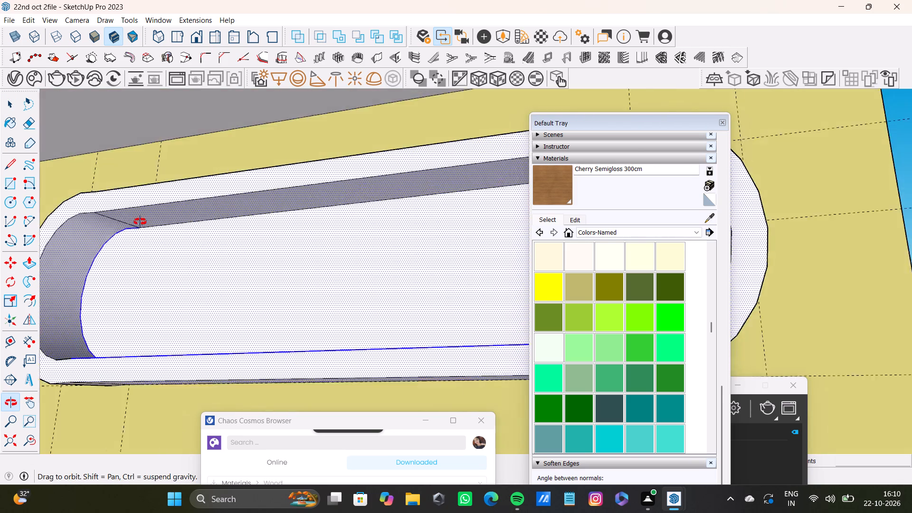
pyautogui.keyDown('shift'); pyautogui.moveTo(140, 222); pyautogui.dragTo(138, 195, button='middle'); pyautogui.keyUp('shift')
pyautogui.keyDown('shift'); pyautogui.scroll(7, 125, 240); pyautogui.keyUp('shift')
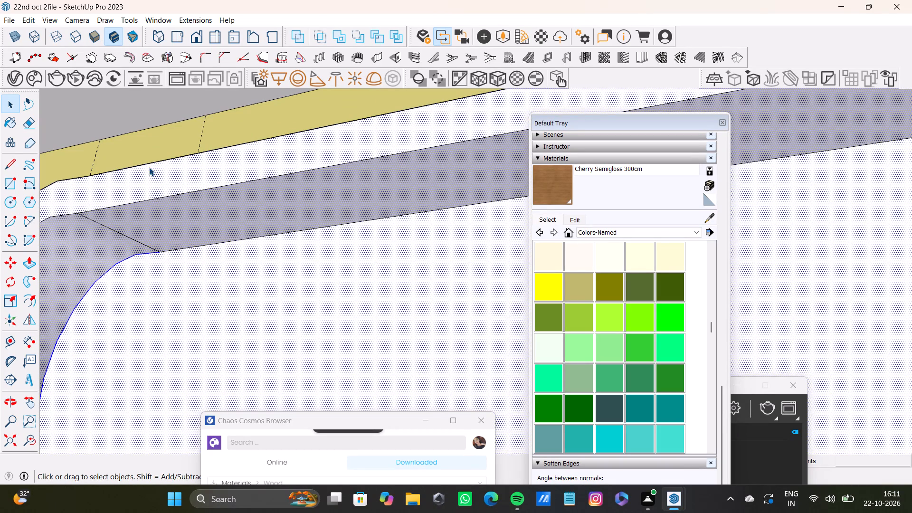
pyautogui.keyDown('shift'); pyautogui.scroll(2, 134, 256); pyautogui.keyUp('shift')
pyautogui.keyDown('shift'); pyautogui.click(143, 240); pyautogui.keyUp('shift')
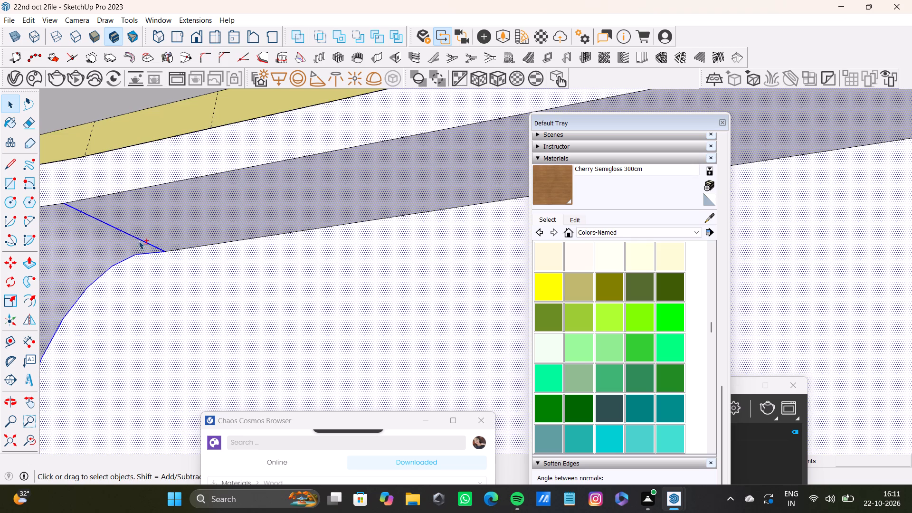
pyautogui.keyDown('shift'); pyautogui.scroll(-4, 104, 204); pyautogui.keyUp('shift')
pyautogui.keyDown('shift'); pyautogui.moveTo(112, 196); pyautogui.dragTo(110, 226, button='middle'); pyautogui.keyUp('shift')
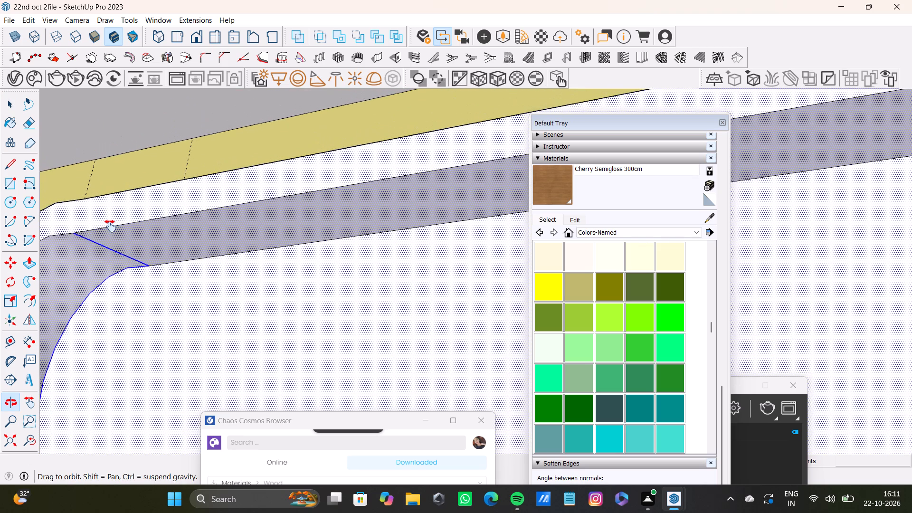
pyautogui.keyDown('shift'); pyautogui.moveTo(110, 226); pyautogui.dragTo(116, 182, button='middle'); pyautogui.keyUp('shift')
pyautogui.scroll(-7, 135, 216)
pyautogui.moveTo(160, 234); pyautogui.dragTo(222, 368, button='middle')
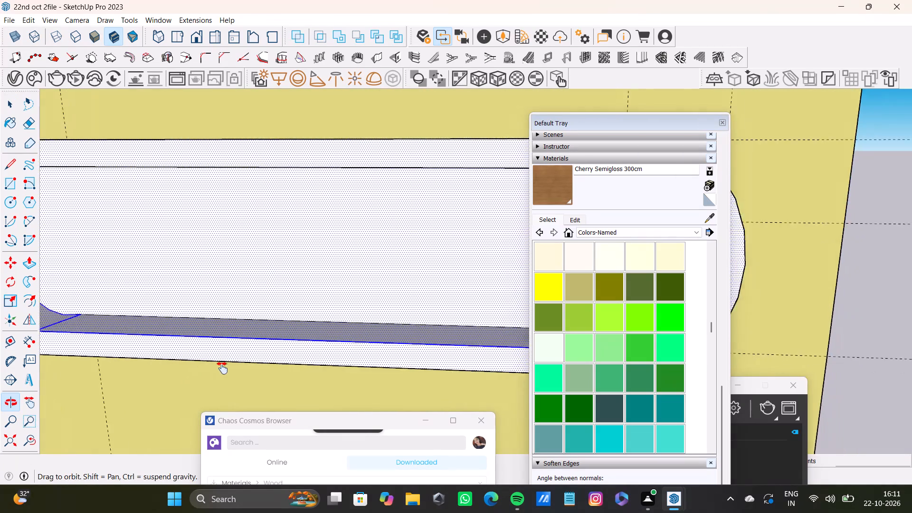
pyautogui.moveTo(222, 368); pyautogui.dragTo(189, 316, button='middle')
pyautogui.keyDown('shift'); pyautogui.click(555, 183); pyautogui.keyUp('shift')
pyautogui.keyDown('shift'); pyautogui.click(470, 279); pyautogui.keyUp('shift')
pyautogui.keyDown('shift'); pyautogui.scroll(-2, 459, 286); pyautogui.keyUp('shift')
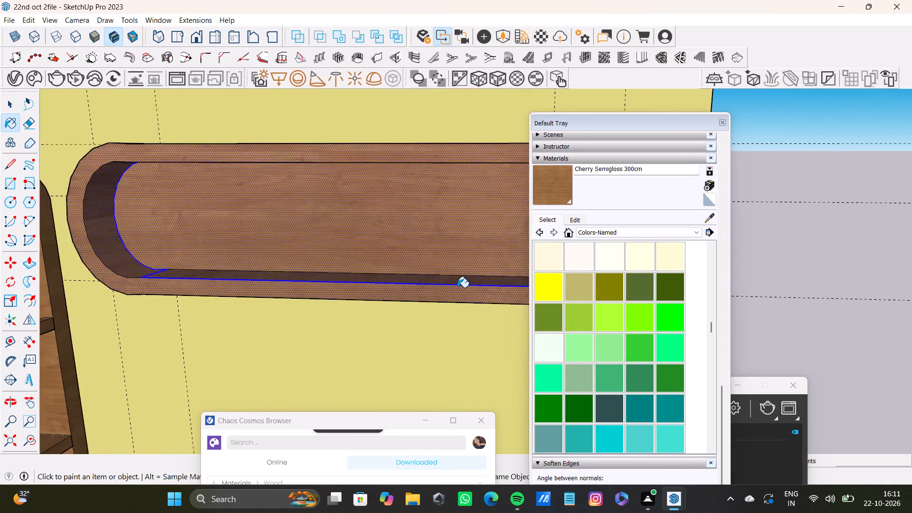
pyautogui.keyDown('shift'); pyautogui.scroll(-6, 457, 287); pyautogui.keyUp('shift')
pyautogui.moveTo(457, 287); pyautogui.dragTo(397, 287, button='middle')
# Sample 0057_DarkKhaki from the window wall and paint the ceiling's front edge, the window wall's front edge and the opposite wall's outer face.
pyautogui.click(32, 444)
pyautogui.click(10, 444)
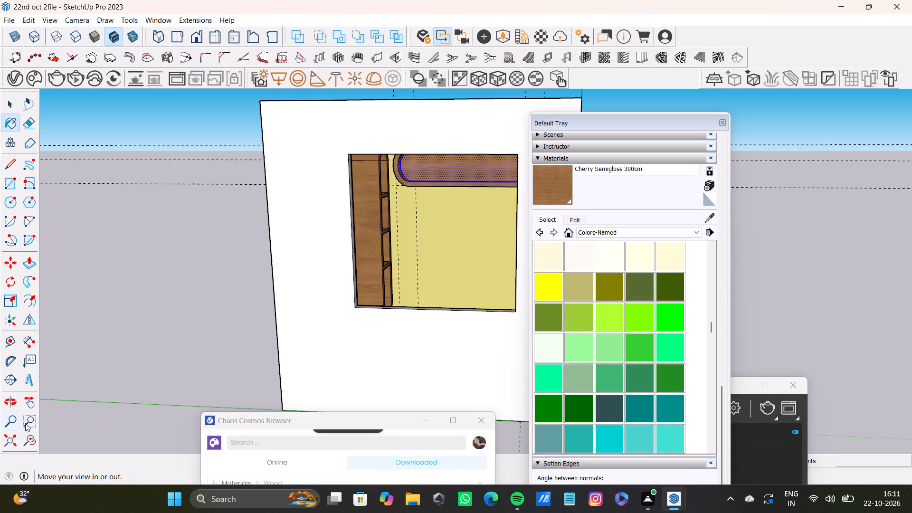
pyautogui.moveTo(389, 267); pyautogui.dragTo(233, 240, button='middle')
pyautogui.scroll(4, 543, 199)
pyautogui.moveTo(517, 214); pyautogui.dragTo(290, 196, button='middle')
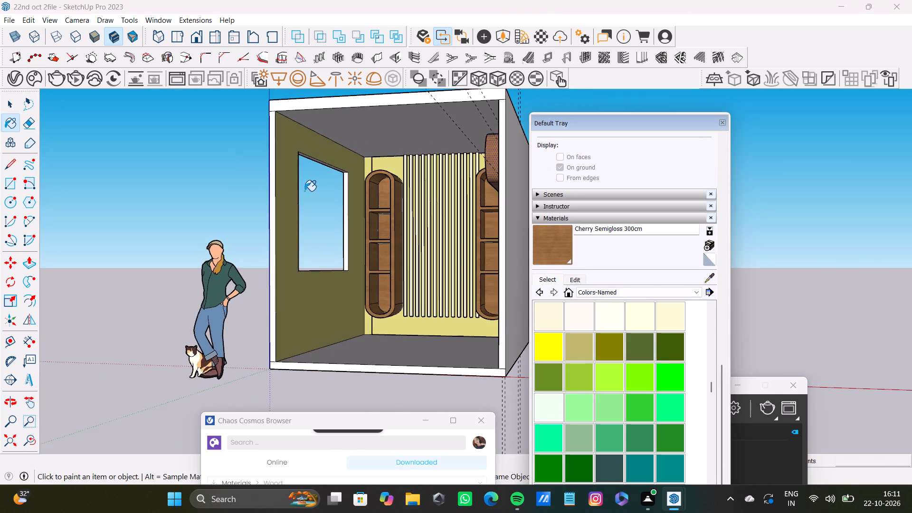
pyautogui.keyDown('shift'); pyautogui.moveTo(310, 194); pyautogui.dragTo(294, 276, button='middle'); pyautogui.keyUp('shift')
pyautogui.press('space')
pyautogui.scroll(4, 314, 193)
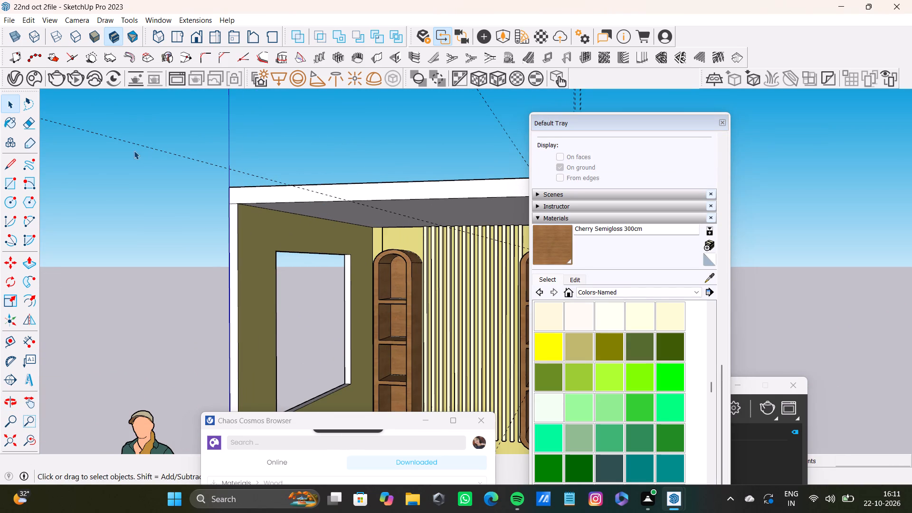
pyautogui.click(708, 278)
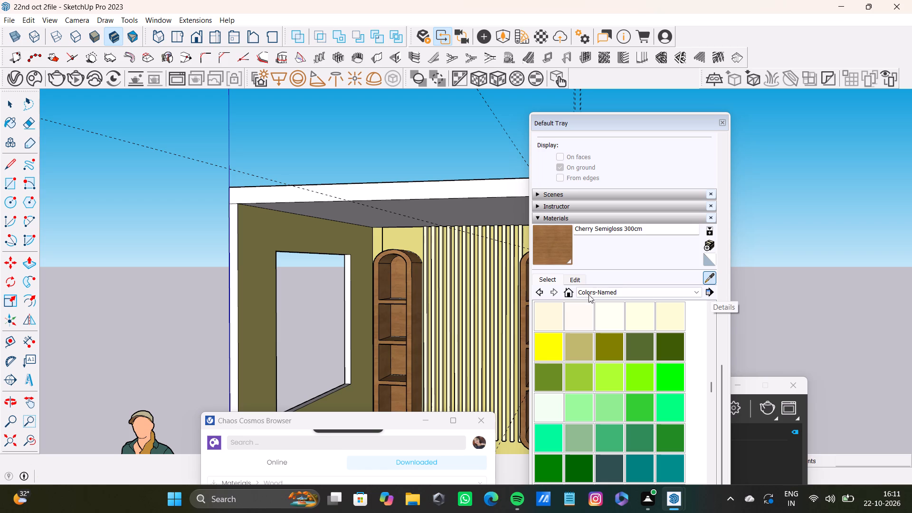
pyautogui.click(267, 266)
pyautogui.click(281, 202)
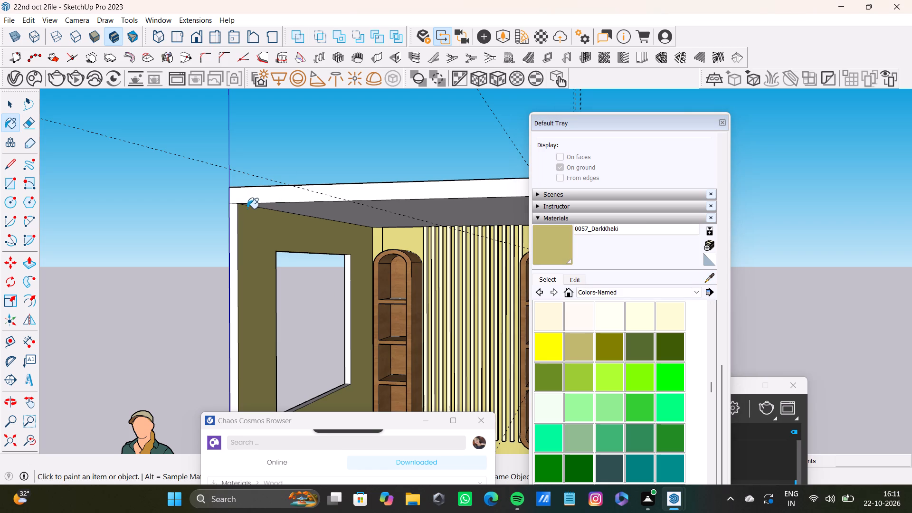
pyautogui.click(259, 201)
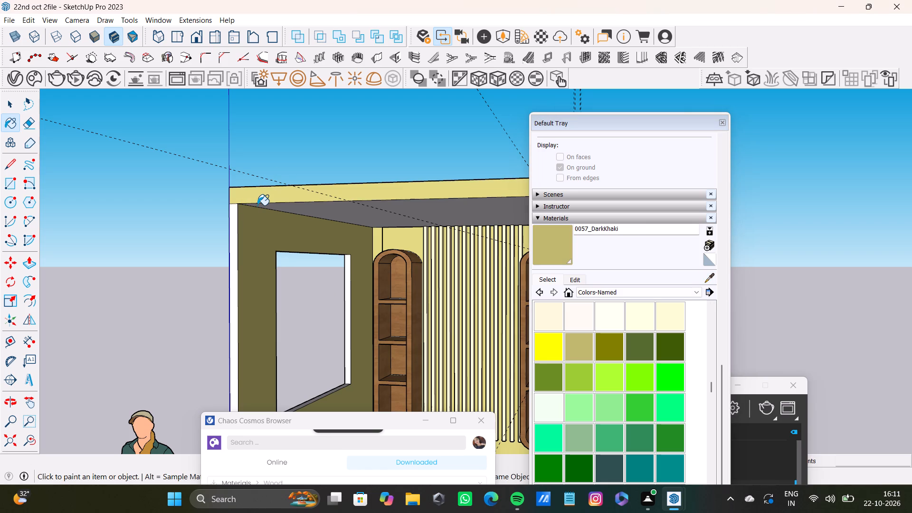
pyautogui.scroll(4, 253, 216)
pyautogui.click(223, 211)
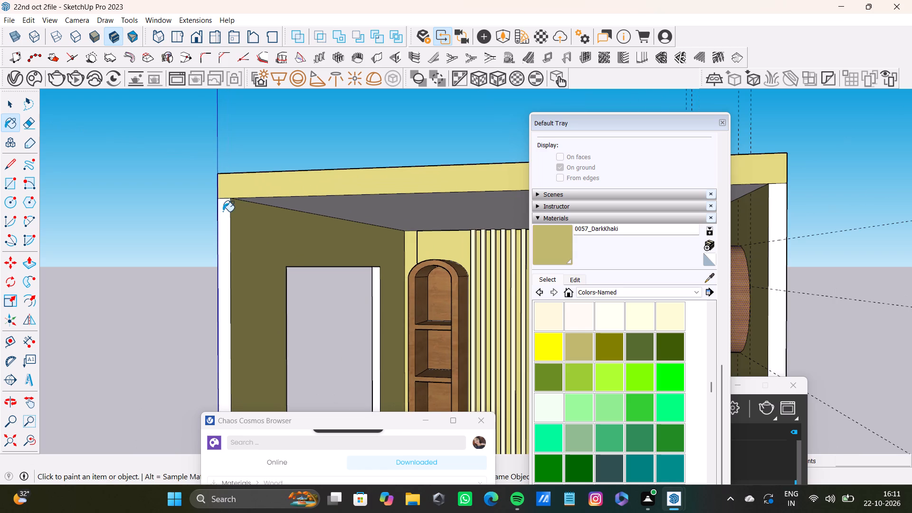
pyautogui.scroll(-12, 237, 215)
pyautogui.moveTo(282, 295); pyautogui.dragTo(262, 246, button='middle')
pyautogui.click(437, 328)
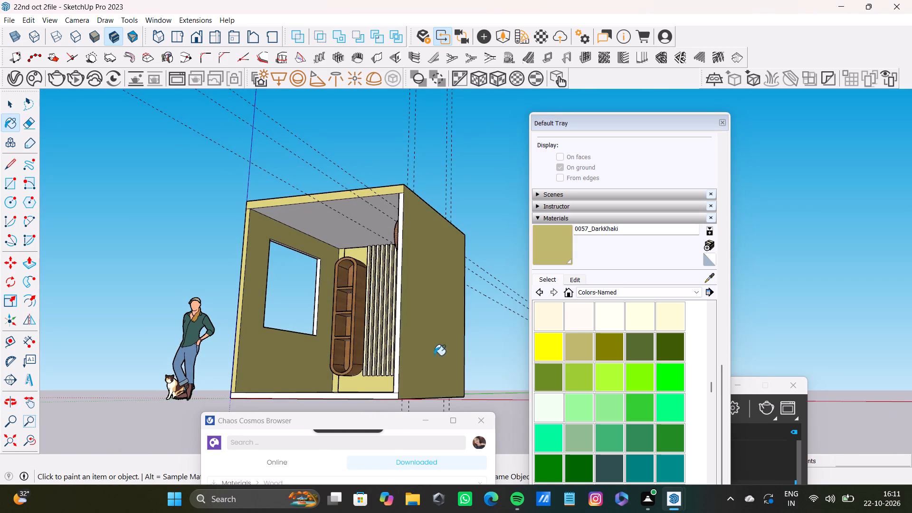
# Select the room's floor with its front edge face and browse the Tile material collection.
pyautogui.scroll(3, 381, 403)
pyautogui.moveTo(401, 397); pyautogui.dragTo(428, 392, button='middle')
pyautogui.scroll(3, 428, 390)
pyautogui.moveTo(392, 355); pyautogui.dragTo(417, 319, button='middle')
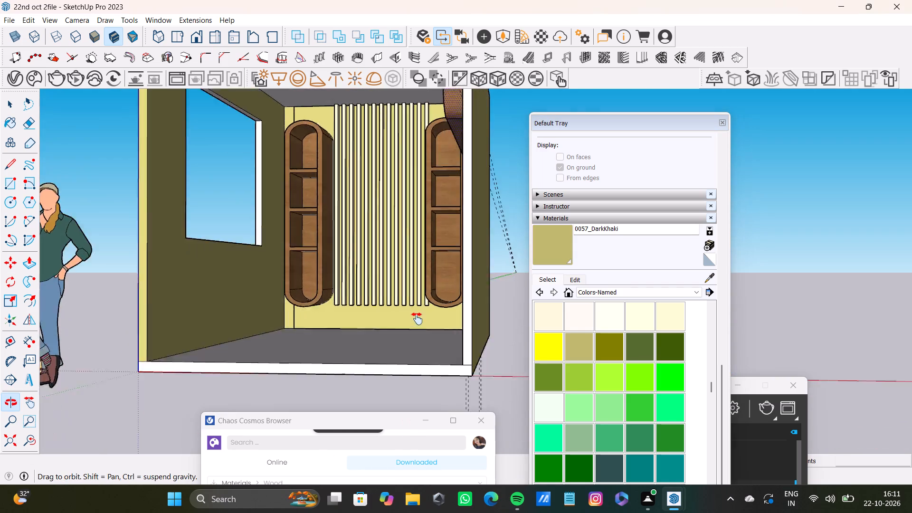
pyautogui.moveTo(417, 319); pyautogui.dragTo(433, 357, button='middle')
pyautogui.press('space')
pyautogui.doubleClick(416, 351)
pyautogui.keyDown('shift'); pyautogui.scroll(3, 407, 366); pyautogui.keyUp('shift')
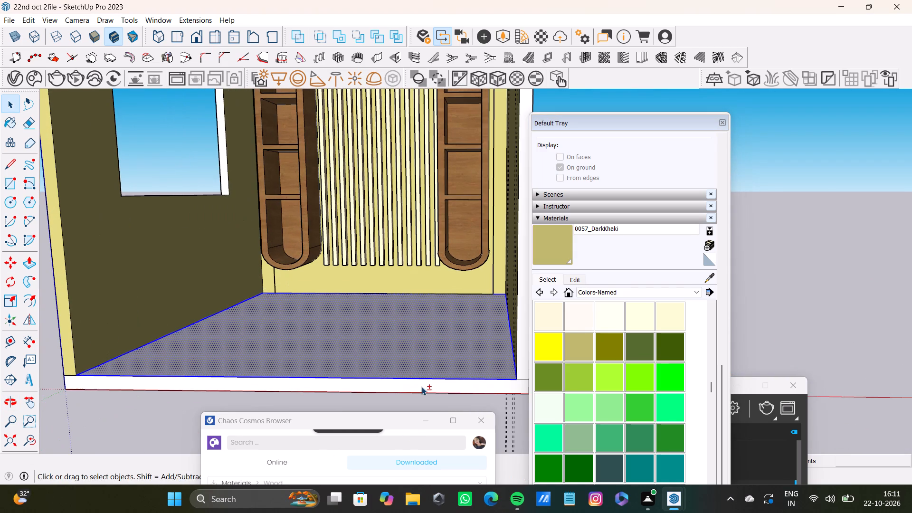
pyautogui.keyDown('shift'); pyautogui.click(421, 387); pyautogui.keyUp('shift')
pyautogui.keyDown('shift'); pyautogui.click(613, 291); pyautogui.keyUp('shift')
pyautogui.keyDown('shift'); pyautogui.scroll(-3, 589, 353); pyautogui.keyUp('shift')
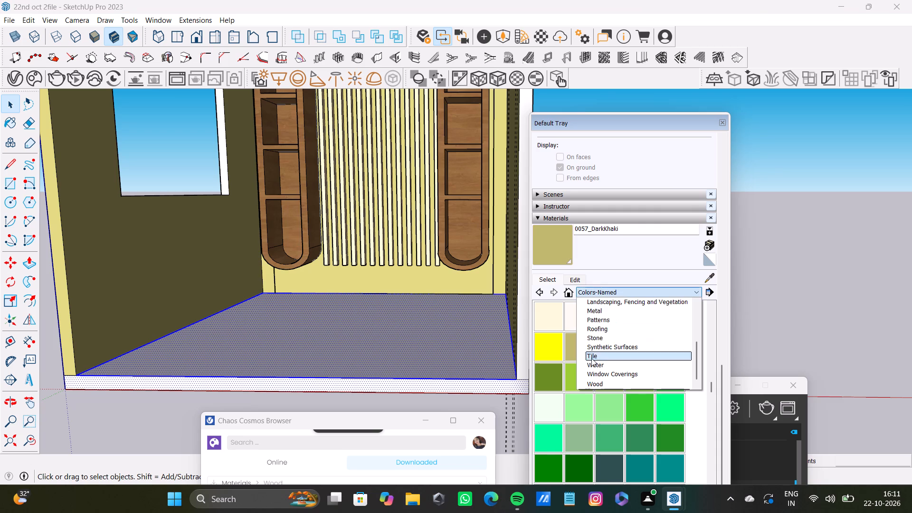
pyautogui.keyDown('shift'); pyautogui.click(591, 358); pyautogui.keyUp('shift')
pyautogui.keyDown('shift'); pyautogui.scroll(-3, 666, 377); pyautogui.keyUp('shift')
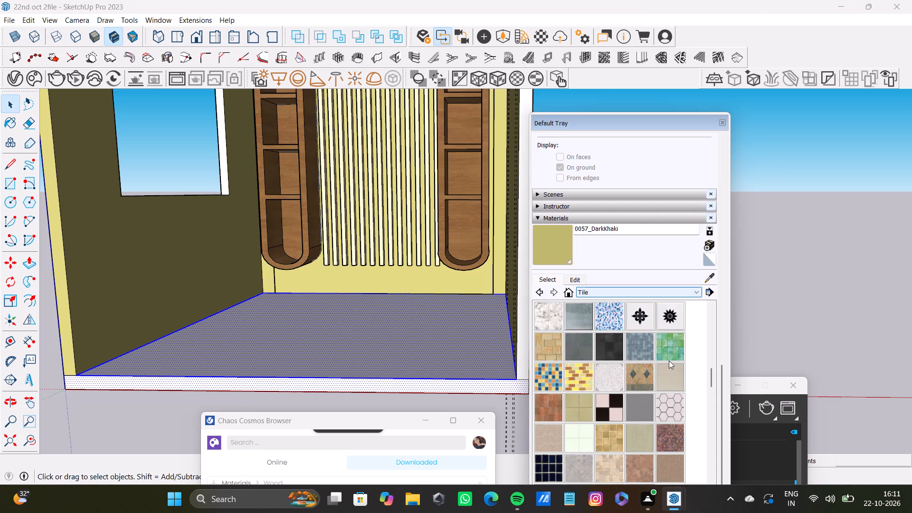
pyautogui.keyDown('shift'); pyautogui.scroll(-2, 669, 360); pyautogui.keyUp('shift')
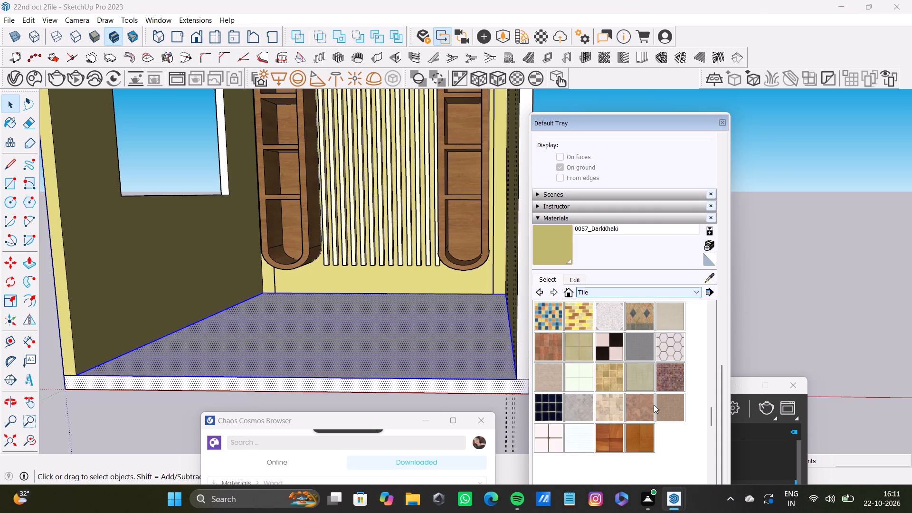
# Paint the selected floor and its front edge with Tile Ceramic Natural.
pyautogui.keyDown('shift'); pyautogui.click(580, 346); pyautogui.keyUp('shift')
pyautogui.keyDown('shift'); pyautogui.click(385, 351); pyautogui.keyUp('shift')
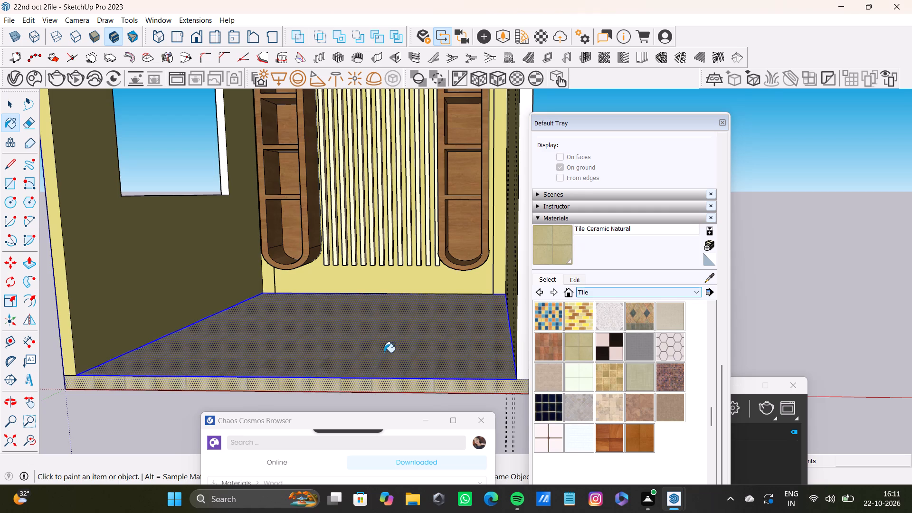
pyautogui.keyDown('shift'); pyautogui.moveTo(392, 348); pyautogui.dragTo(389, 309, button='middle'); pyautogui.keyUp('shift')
# Paint the selected floor and its front edge with Tile Grey.
pyautogui.keyDown('shift'); pyautogui.scroll(3, 617, 334); pyautogui.keyUp('shift')
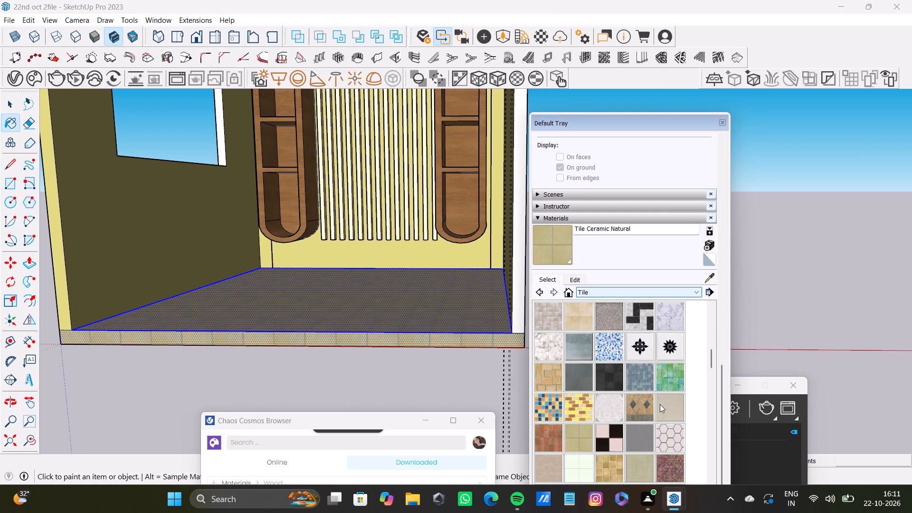
pyautogui.keyDown('shift'); pyautogui.click(634, 440); pyautogui.keyUp('shift')
pyautogui.keyDown('shift'); pyautogui.click(446, 317); pyautogui.keyUp('shift')
pyautogui.moveTo(447, 307); pyautogui.dragTo(438, 272, button='middle')
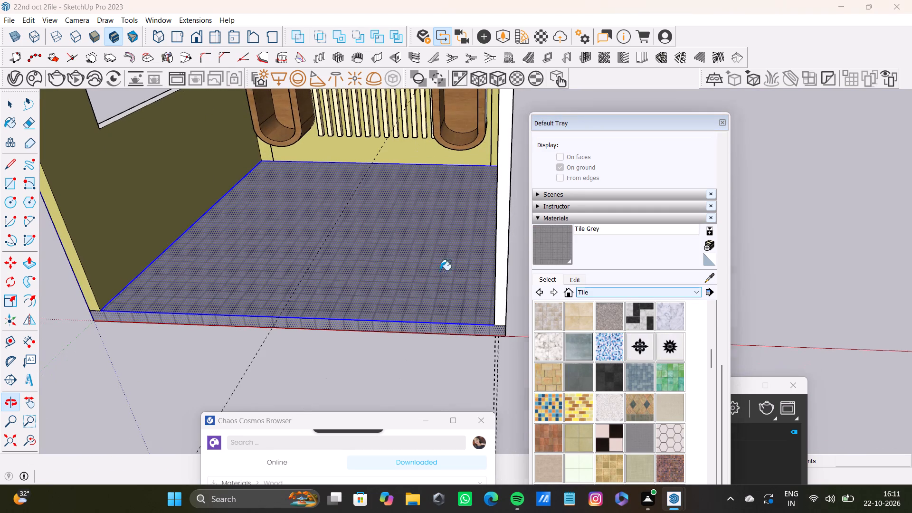
# Set the Tile Grey texture width to 8' with linked proportions and deselect the floor.
pyautogui.keyDown('shift'); pyautogui.click(573, 279); pyautogui.keyUp('shift')
pyautogui.scroll(-3, 585, 391)
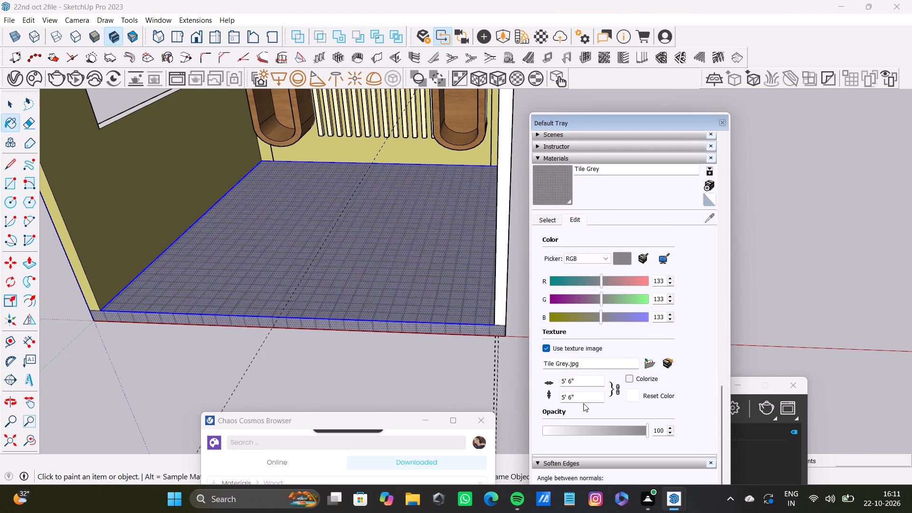
pyautogui.moveTo(578, 379); pyautogui.dragTo(548, 385)
pyautogui.moveTo(573, 379); pyautogui.dragTo(548, 379)
pyautogui.press('BackSpace')
pyautogui.press('8')
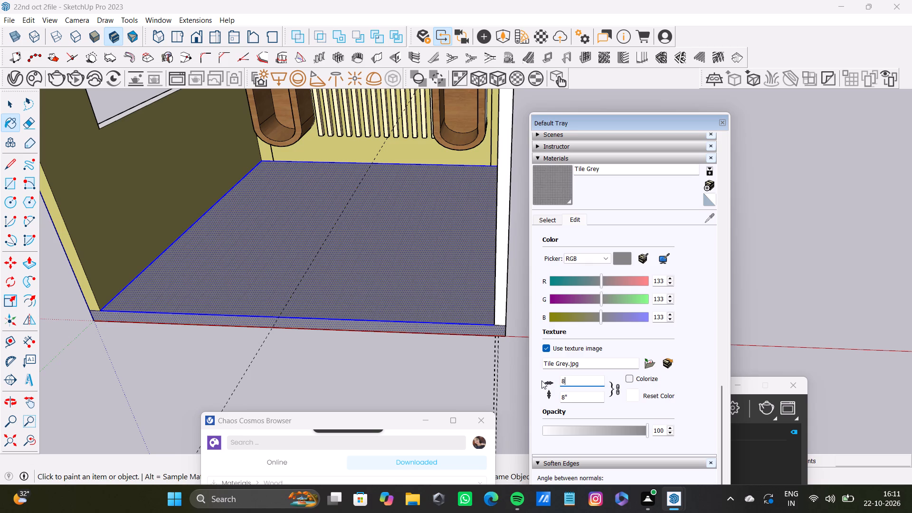
pyautogui.press("'")
pyautogui.press('Return')
pyautogui.press('space')
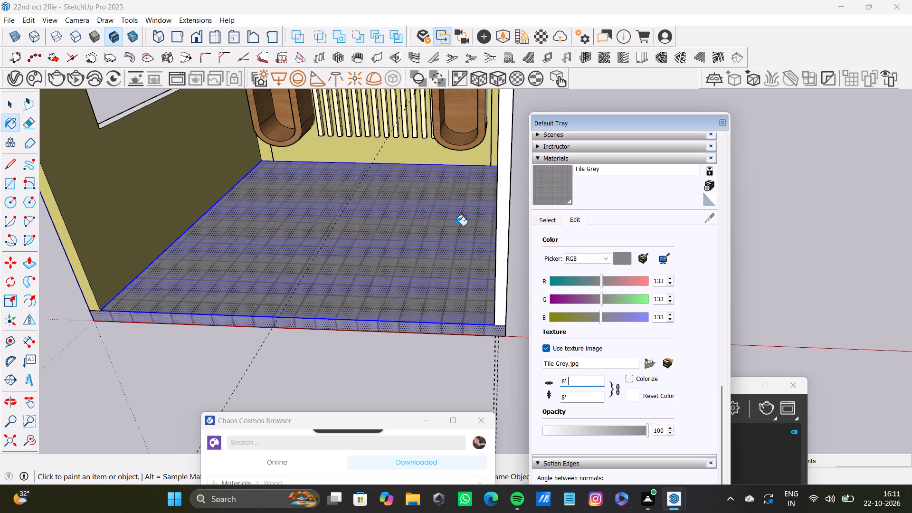
pyautogui.scroll(-7, 457, 221)
pyautogui.keyDown('shift'); pyautogui.moveTo(422, 281); pyautogui.dragTo(399, 267, button='middle'); pyautogui.keyUp('shift')
pyautogui.press('space')
pyautogui.click(468, 182)
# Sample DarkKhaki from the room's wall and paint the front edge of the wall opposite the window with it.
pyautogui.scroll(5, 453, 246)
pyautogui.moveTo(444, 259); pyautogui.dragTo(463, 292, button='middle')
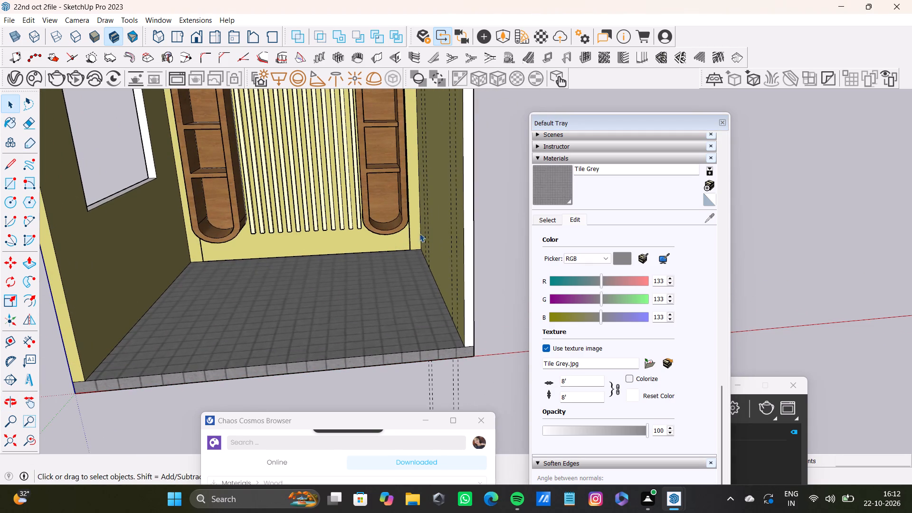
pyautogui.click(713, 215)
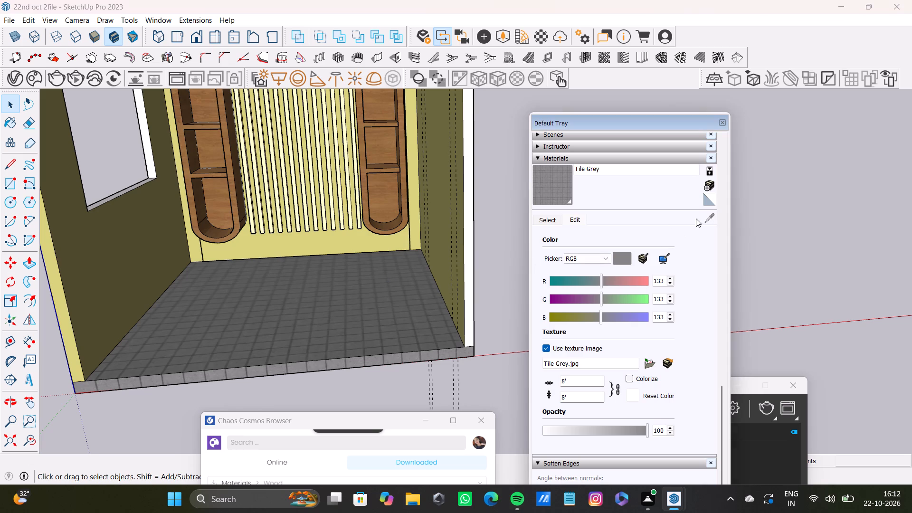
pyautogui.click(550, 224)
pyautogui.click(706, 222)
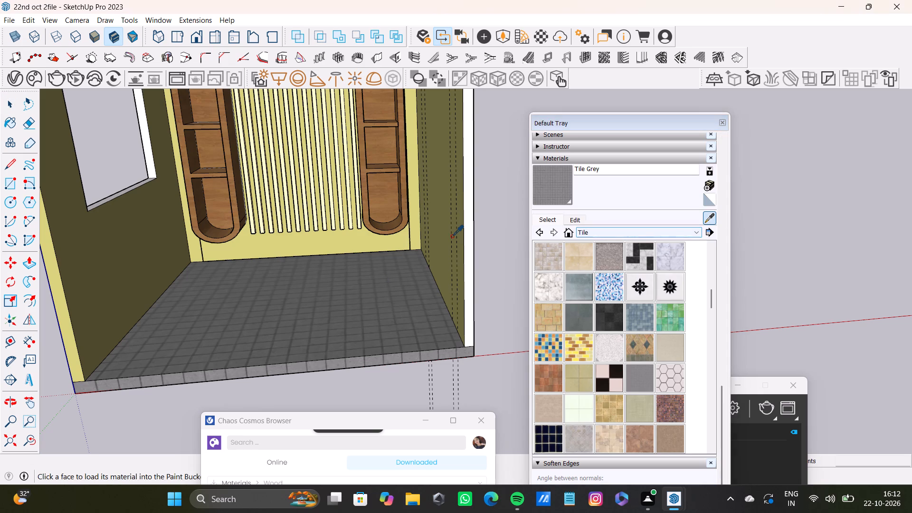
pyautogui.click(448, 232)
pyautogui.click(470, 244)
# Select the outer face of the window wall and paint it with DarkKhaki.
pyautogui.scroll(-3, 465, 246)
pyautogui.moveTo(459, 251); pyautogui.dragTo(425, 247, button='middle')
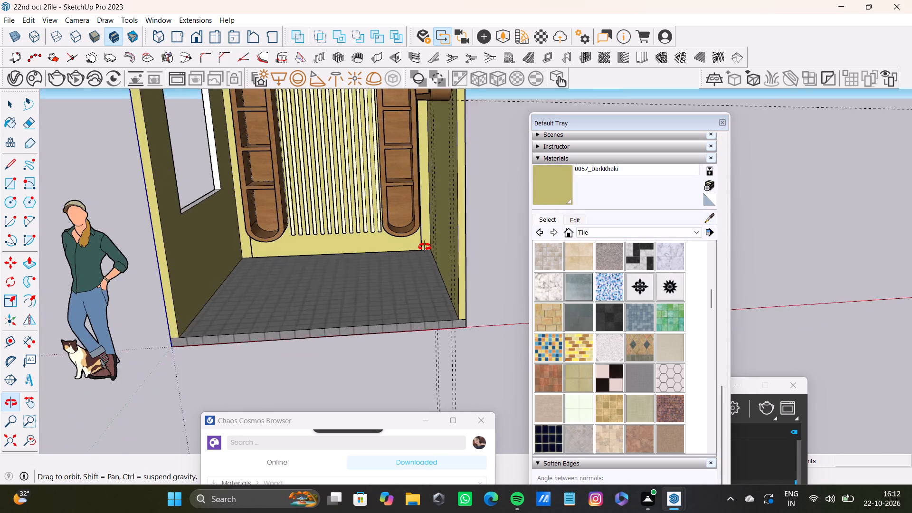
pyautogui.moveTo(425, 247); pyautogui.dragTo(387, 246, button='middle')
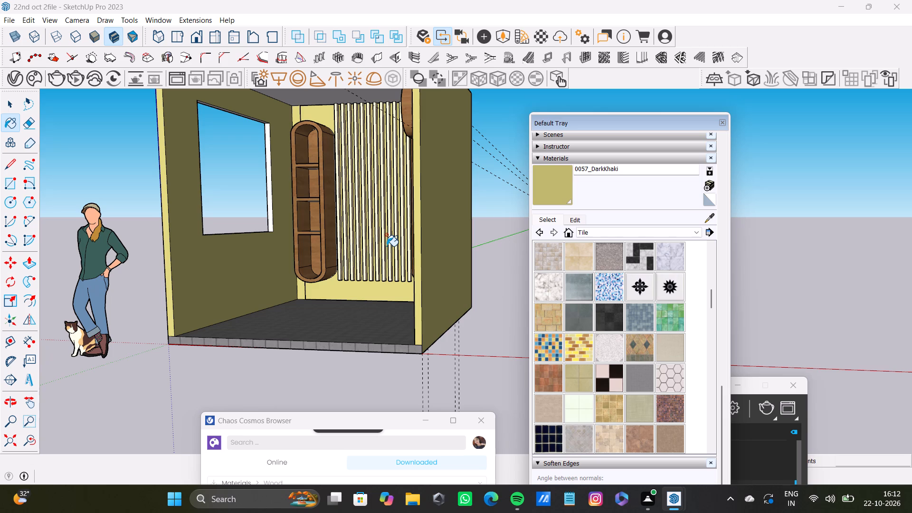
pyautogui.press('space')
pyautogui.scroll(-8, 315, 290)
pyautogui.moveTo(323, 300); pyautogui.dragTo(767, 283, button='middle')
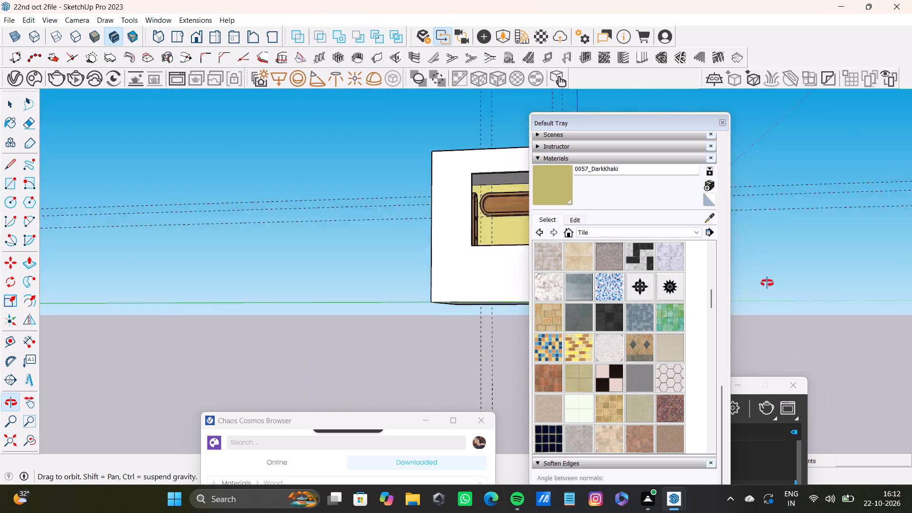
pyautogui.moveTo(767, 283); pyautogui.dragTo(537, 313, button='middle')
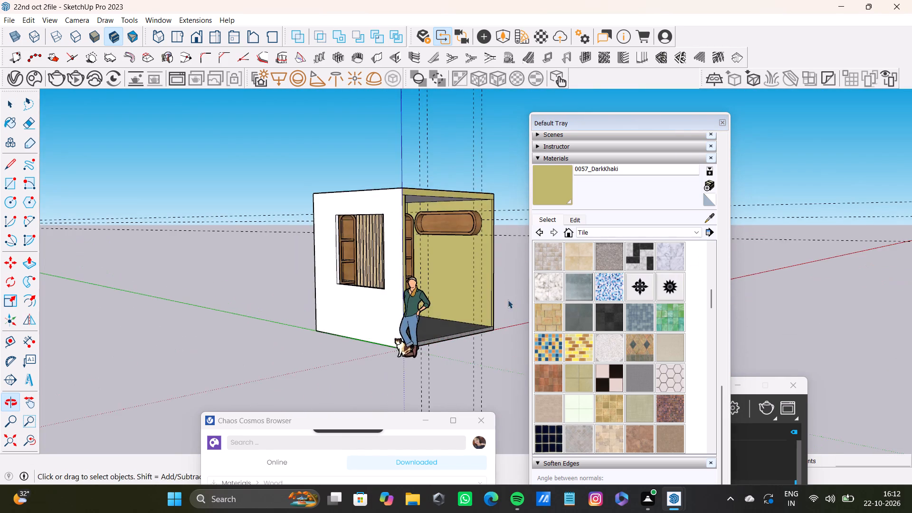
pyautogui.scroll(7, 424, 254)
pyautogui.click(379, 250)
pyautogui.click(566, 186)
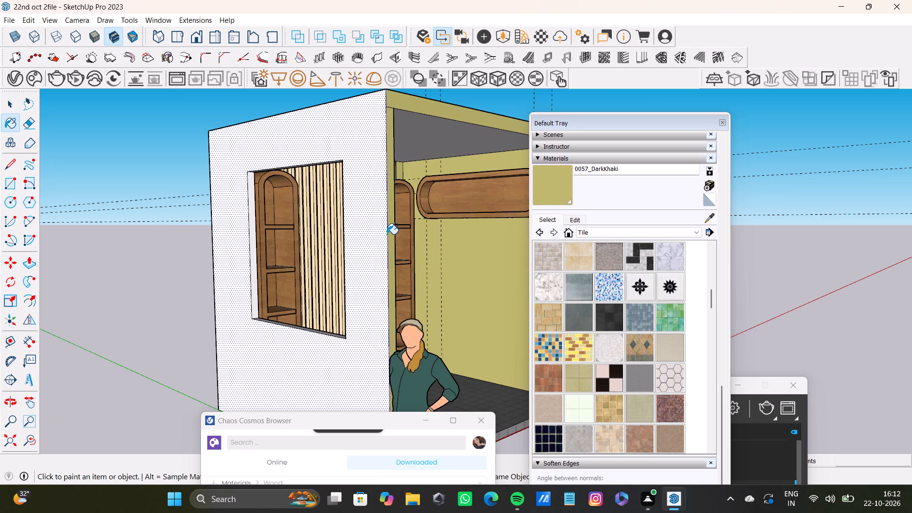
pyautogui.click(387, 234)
# Paint the outer face of the window wall with BlanchedAlmond from the Colors-Named collection.
pyautogui.scroll(-3, 609, 320)
pyautogui.click(588, 234)
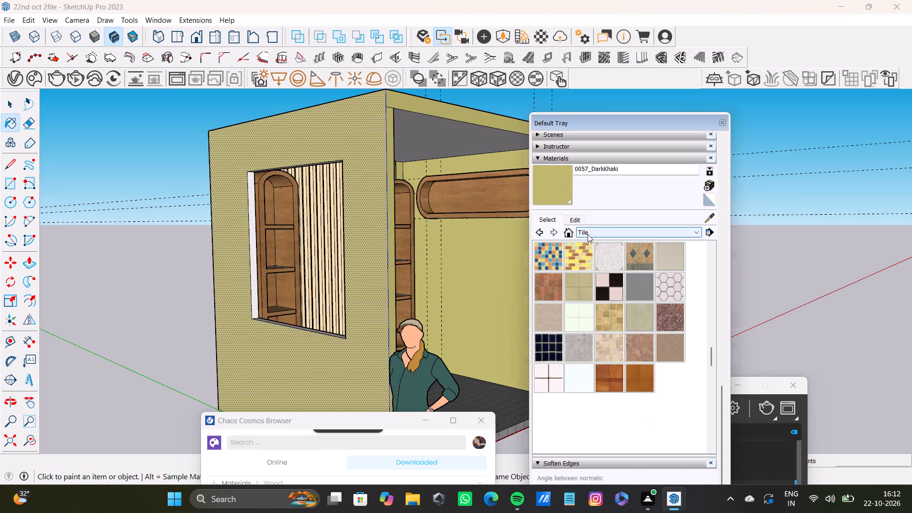
pyautogui.scroll(2, 604, 275)
pyautogui.click(608, 285)
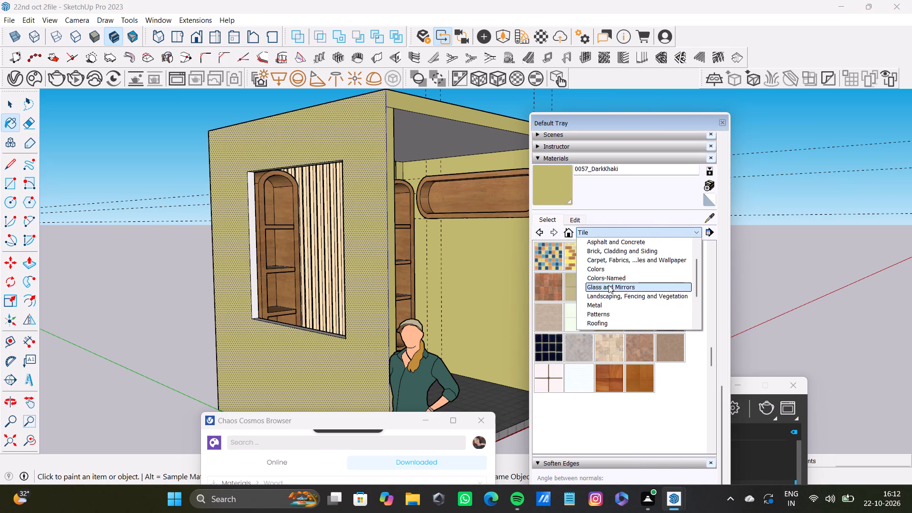
pyautogui.click(613, 235)
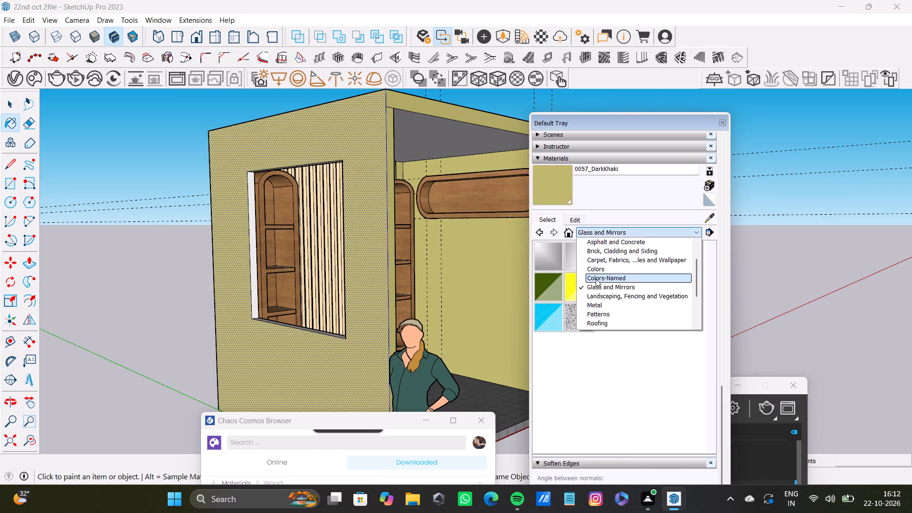
pyautogui.click(596, 279)
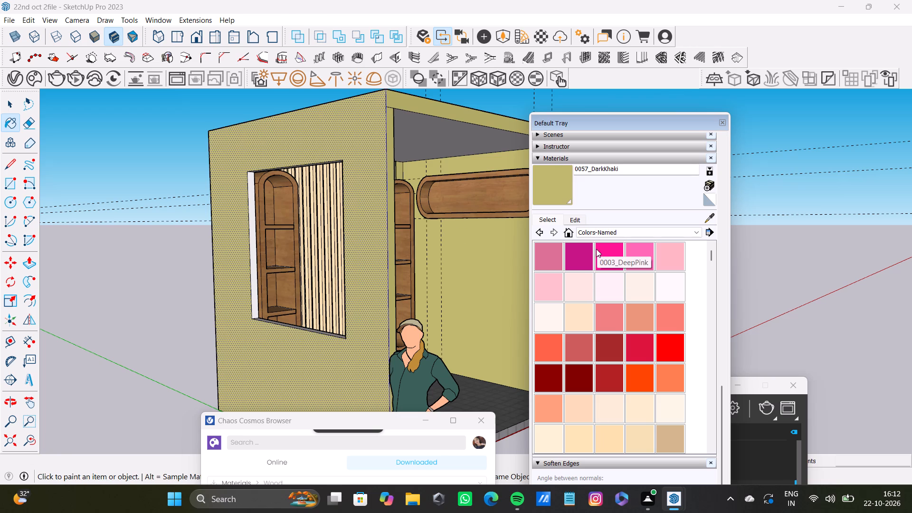
pyautogui.scroll(-3, 618, 417)
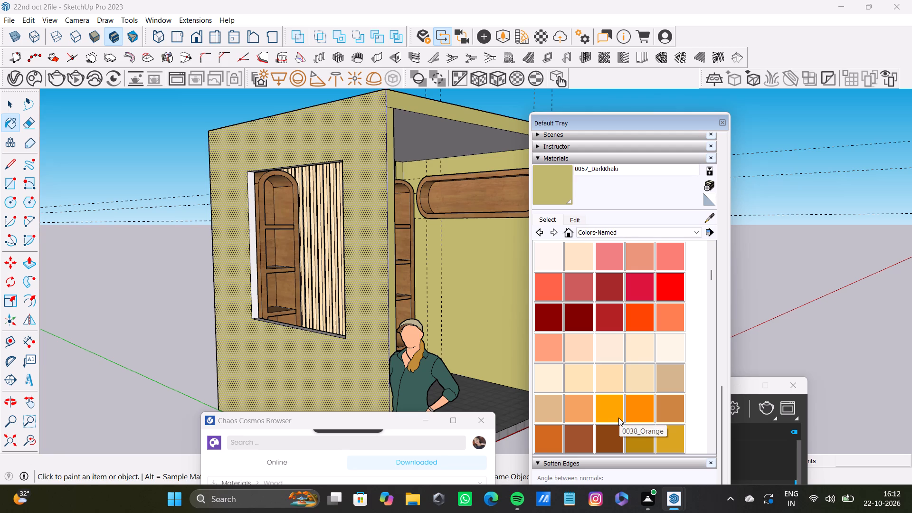
pyautogui.click(639, 354)
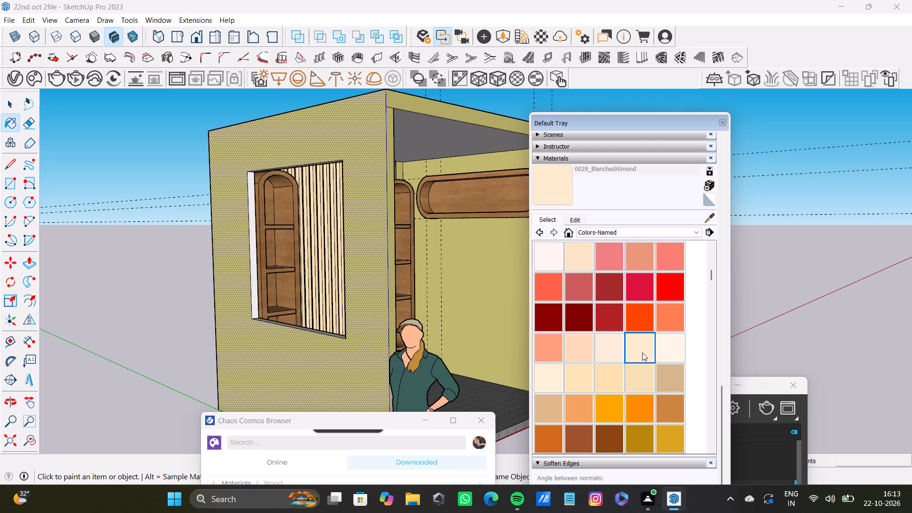
pyautogui.click(359, 311)
# Paint the room's inner wall faces with BlanchedAlmond: the wall opposite the window, the back wall with its side strip, and the window wall.
pyautogui.click(446, 285)
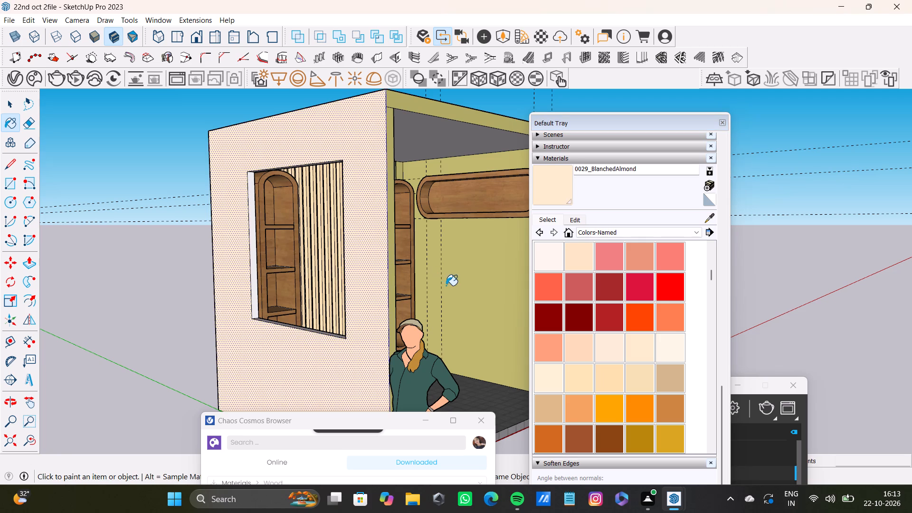
pyautogui.scroll(3, 450, 276)
pyautogui.moveTo(441, 256); pyautogui.dragTo(313, 291, button='middle')
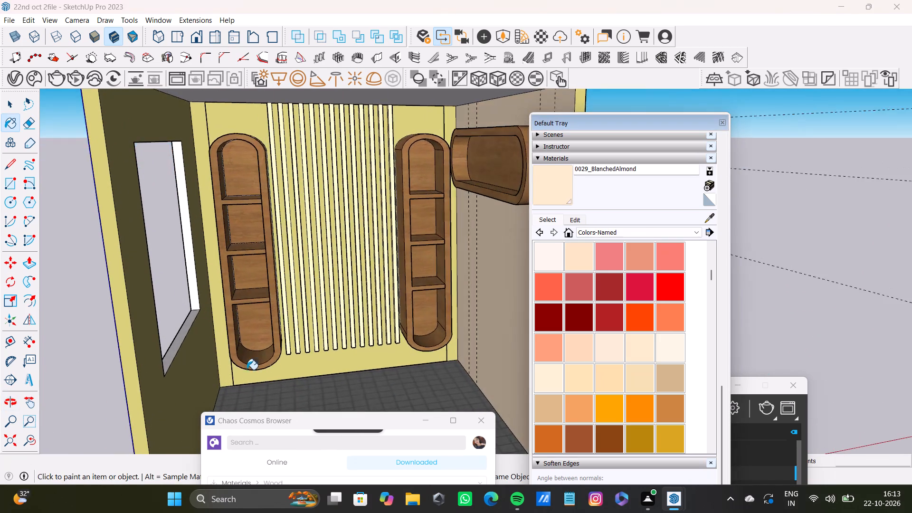
pyautogui.scroll(3, 244, 377)
pyautogui.click(310, 369)
pyautogui.click(198, 370)
pyautogui.click(216, 320)
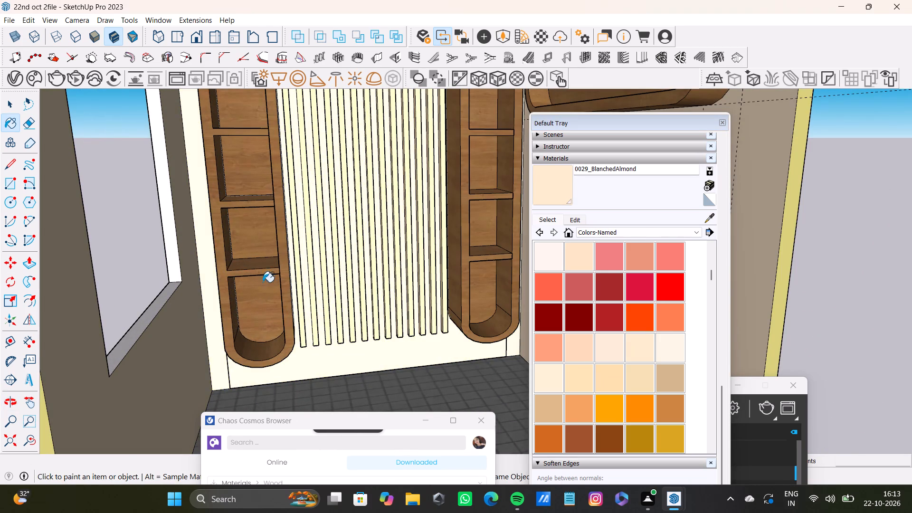
# Paint the front edges of the window wall, the ceiling and the opposite wall with BlanchedAlmond.
pyautogui.scroll(3, 297, 295)
pyautogui.scroll(-11, 301, 325)
pyautogui.moveTo(301, 322); pyautogui.dragTo(209, 260, button='middle')
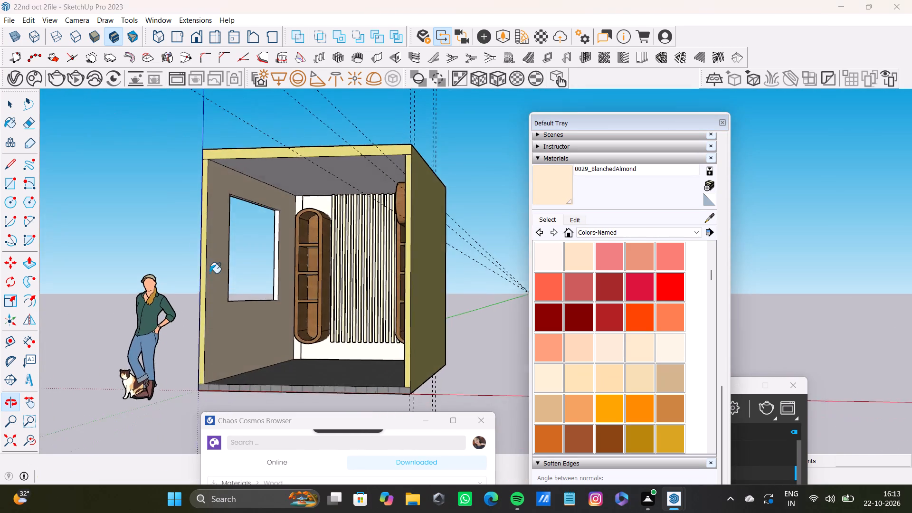
pyautogui.scroll(6, 209, 273)
pyautogui.click(201, 275)
pyautogui.scroll(-5, 211, 269)
pyautogui.moveTo(214, 266); pyautogui.dragTo(244, 281, button='middle')
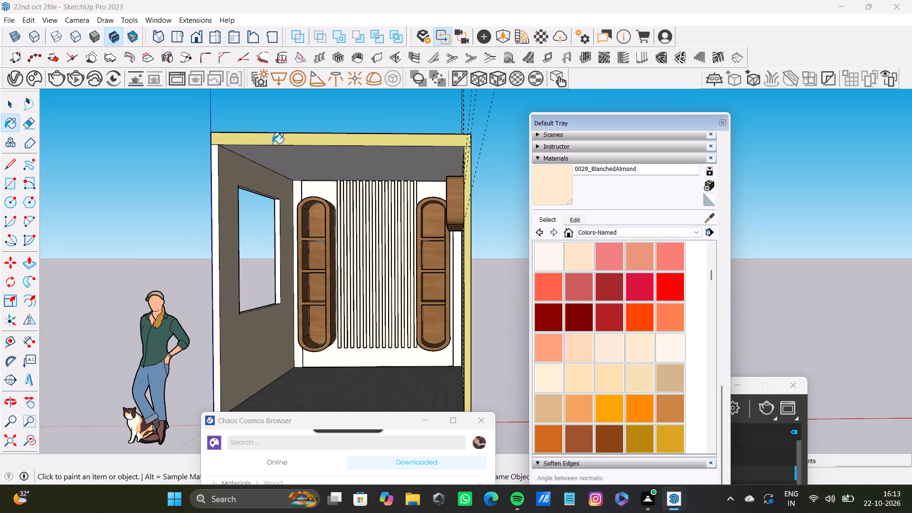
pyautogui.click(272, 143)
pyautogui.click(467, 243)
# Paint the outer face of the wall opposite the window with BlanchedAlmond.
pyautogui.moveTo(475, 268); pyautogui.dragTo(391, 283, button='middle')
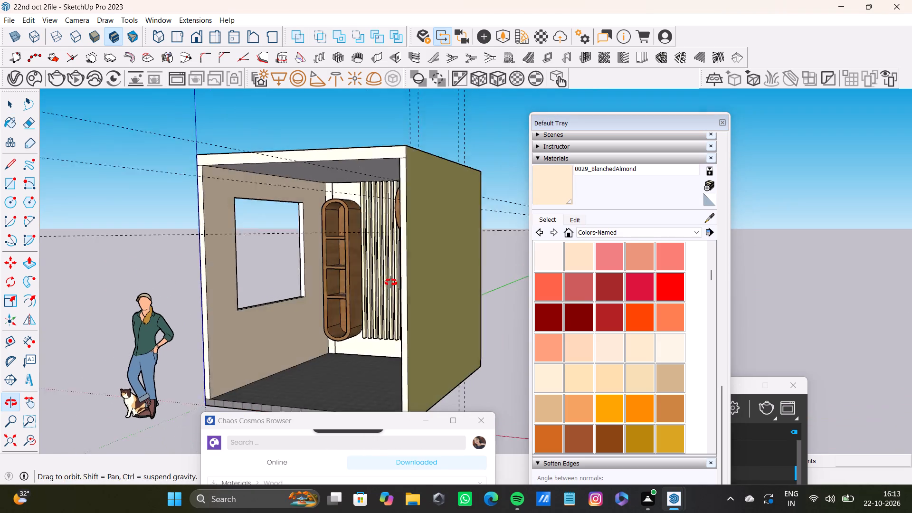
pyautogui.moveTo(391, 283); pyautogui.dragTo(372, 290, button='middle')
pyautogui.click(435, 265)
# Examine the repainted room from outside and inside, including the back wall's slats.
pyautogui.scroll(-4, 428, 266)
pyautogui.moveTo(408, 280); pyautogui.dragTo(693, 333, button='middle')
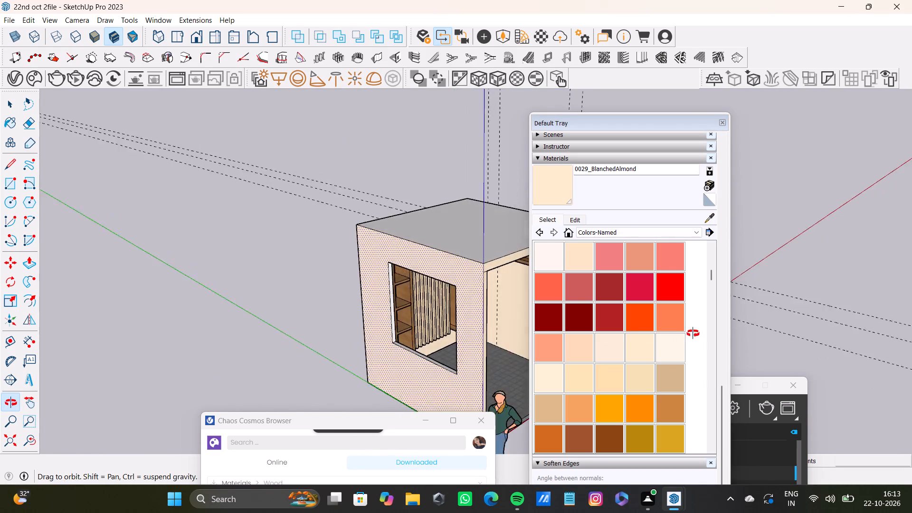
pyautogui.moveTo(693, 333); pyautogui.dragTo(111, 295, button='middle')
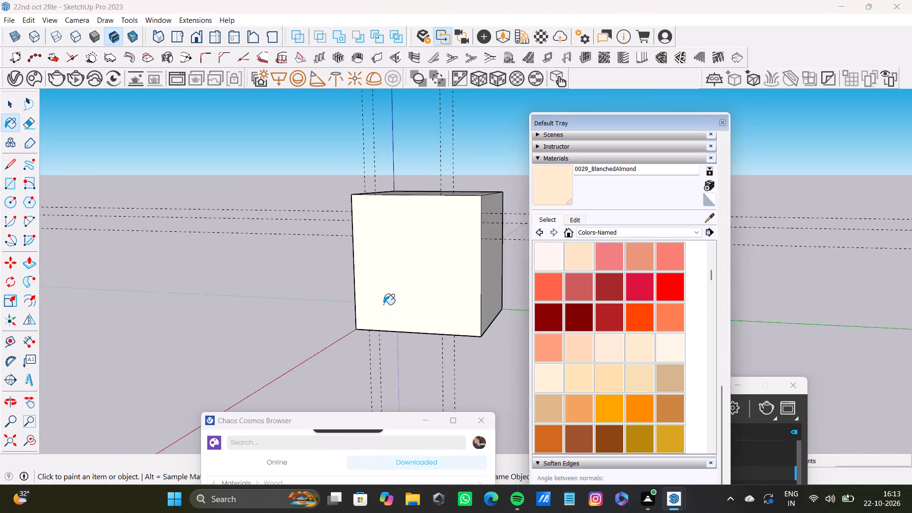
pyautogui.moveTo(383, 304); pyautogui.dragTo(677, 307, button='middle')
pyautogui.scroll(4, 449, 231)
pyautogui.moveTo(413, 241); pyautogui.dragTo(543, 184, button='middle')
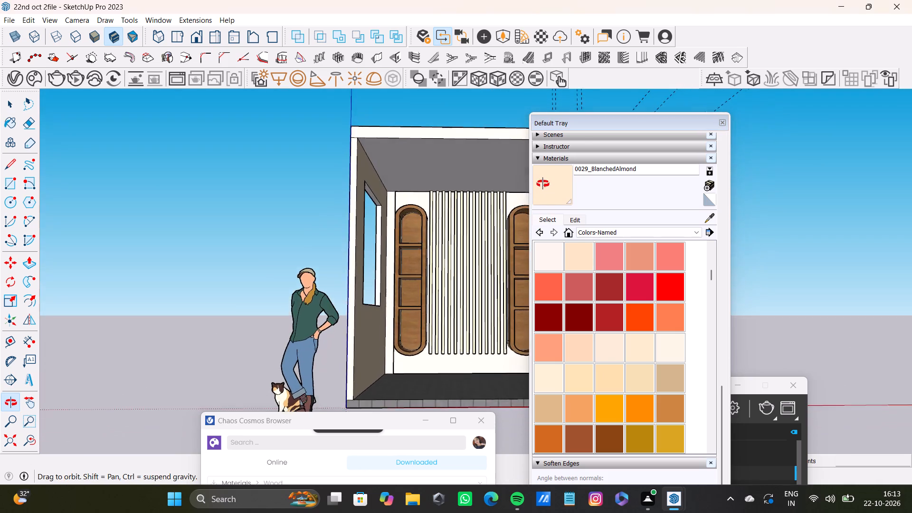
pyautogui.moveTo(543, 184); pyautogui.dragTo(535, 222, button='middle')
pyautogui.scroll(14, 464, 224)
pyautogui.press('space')
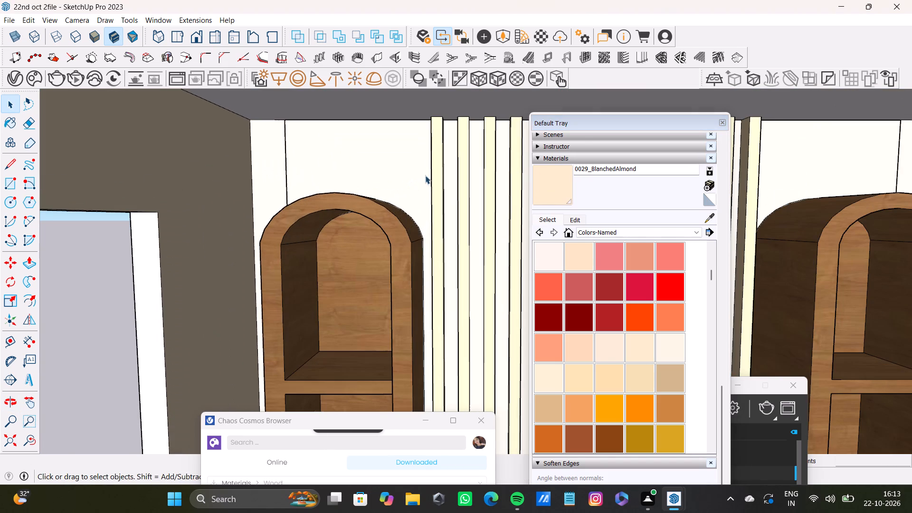
# Select the front face and both side faces of the first slat, beside the shelf nearest the window.
pyautogui.scroll(-3, 426, 229)
pyautogui.keyDown('shift'); pyautogui.moveTo(426, 229); pyautogui.dragTo(349, 245, button='middle'); pyautogui.keyUp('shift')
pyautogui.keyDown('shift'); pyautogui.moveTo(349, 235); pyautogui.dragTo(319, 207, button='middle'); pyautogui.keyUp('shift')
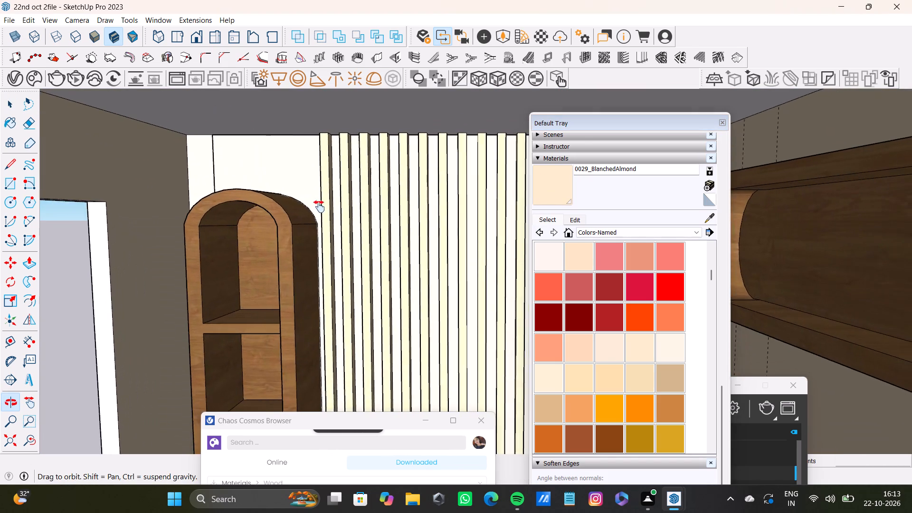
pyautogui.keyDown('shift'); pyautogui.moveTo(319, 207); pyautogui.dragTo(292, 207, button='middle'); pyautogui.keyUp('shift')
pyautogui.scroll(11, 294, 206)
pyautogui.keyDown('shift'); pyautogui.doubleClick(311, 201); pyautogui.keyUp('shift')
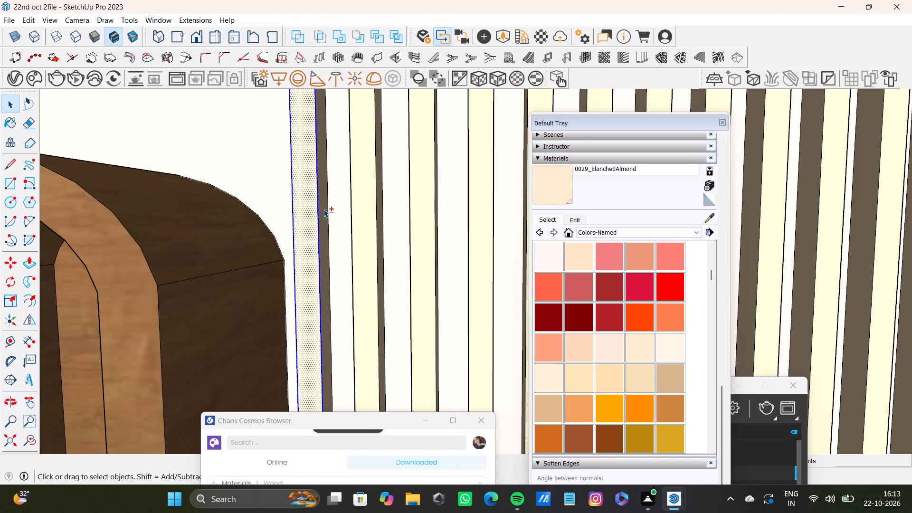
pyautogui.keyDown('shift'); pyautogui.doubleClick(324, 210); pyautogui.keyUp('shift')
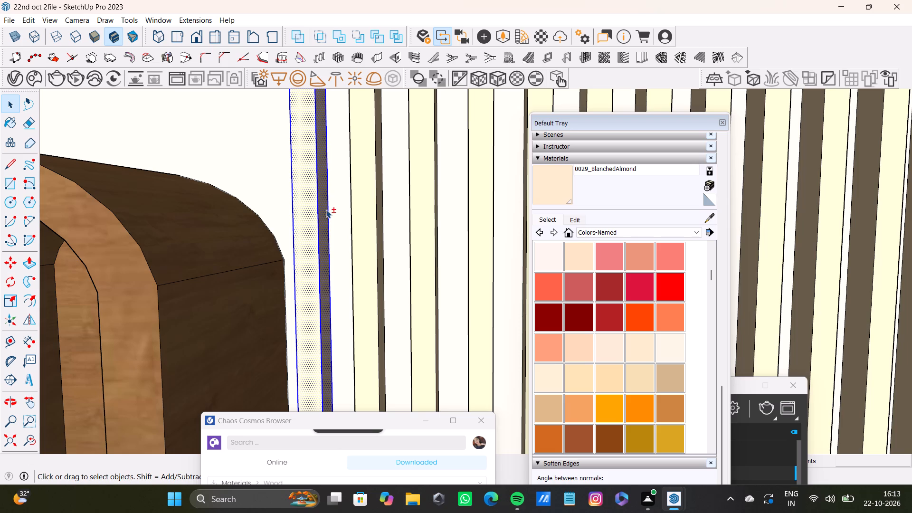
pyautogui.keyDown('shift'); pyautogui.scroll(-2, 337, 196); pyautogui.keyUp('shift')
pyautogui.keyDown('shift'); pyautogui.moveTo(337, 196); pyautogui.dragTo(338, 198, button='middle'); pyautogui.keyUp('shift')
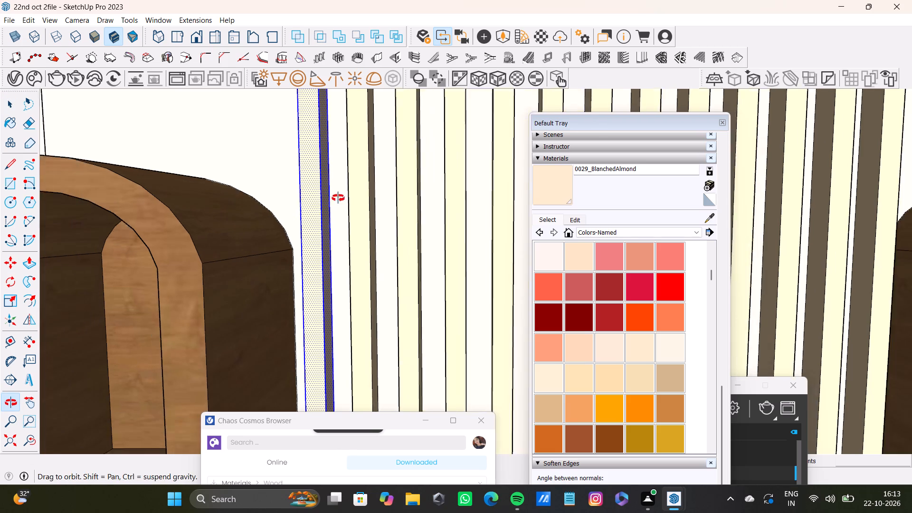
pyautogui.keyDown('shift'); pyautogui.moveTo(338, 198); pyautogui.dragTo(456, 227, button='middle'); pyautogui.keyUp('shift')
pyautogui.scroll(8, 328, 227)
pyautogui.keyDown('shift'); pyautogui.click(224, 234); pyautogui.keyUp('shift')
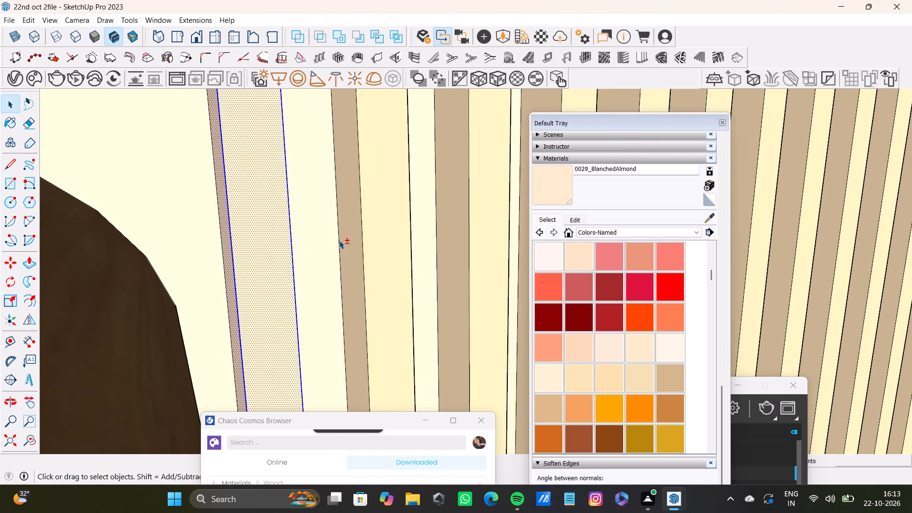
# Add the front face and both side faces of the second slat to the selection.
pyautogui.keyDown('shift'); pyautogui.click(349, 238); pyautogui.keyUp('shift')
pyautogui.keyDown('shift'); pyautogui.click(383, 240); pyautogui.keyUp('shift')
pyautogui.moveTo(397, 234); pyautogui.dragTo(245, 284, button='middle')
pyautogui.keyDown('shift'); pyautogui.scroll(4, 432, 246); pyautogui.keyUp('shift')
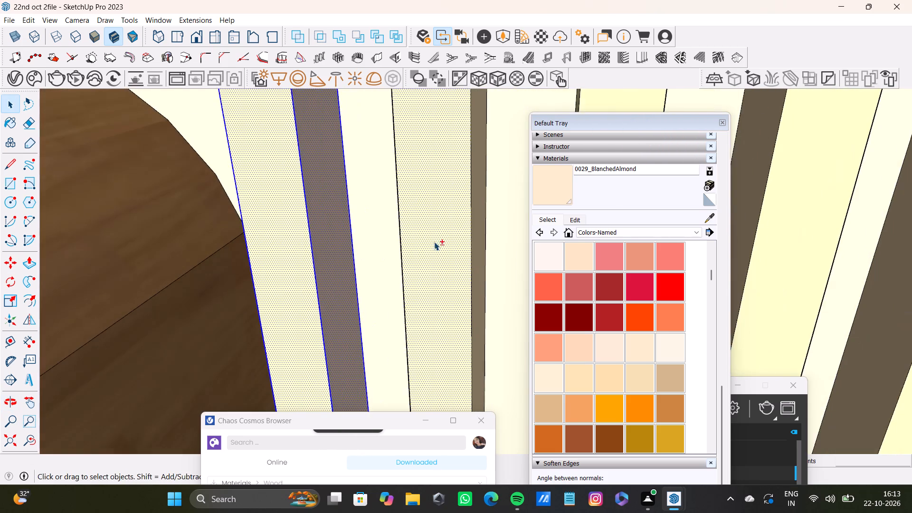
pyautogui.keyDown('shift'); pyautogui.moveTo(486, 217); pyautogui.dragTo(387, 243, button='middle'); pyautogui.keyUp('shift')
pyautogui.keyDown('shift'); pyautogui.click(379, 248); pyautogui.keyUp('shift')
# Add the front face and both side faces of the third slat to the selection.
pyautogui.keyDown('shift'); pyautogui.click(480, 259); pyautogui.keyUp('shift')
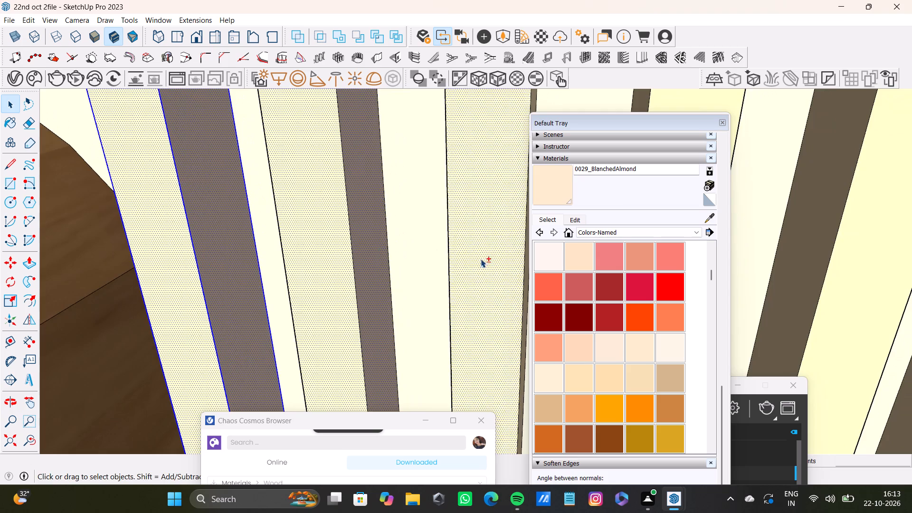
pyautogui.keyDown('shift'); pyautogui.moveTo(482, 259); pyautogui.dragTo(344, 247, button='middle'); pyautogui.keyUp('shift')
pyautogui.keyDown('shift'); pyautogui.click(401, 237); pyautogui.keyUp('shift')
pyautogui.keyDown('shift'); pyautogui.scroll(-3, 376, 245); pyautogui.keyUp('shift')
pyautogui.moveTo(370, 265); pyautogui.dragTo(575, 255, button='middle')
pyautogui.scroll(3, 448, 254)
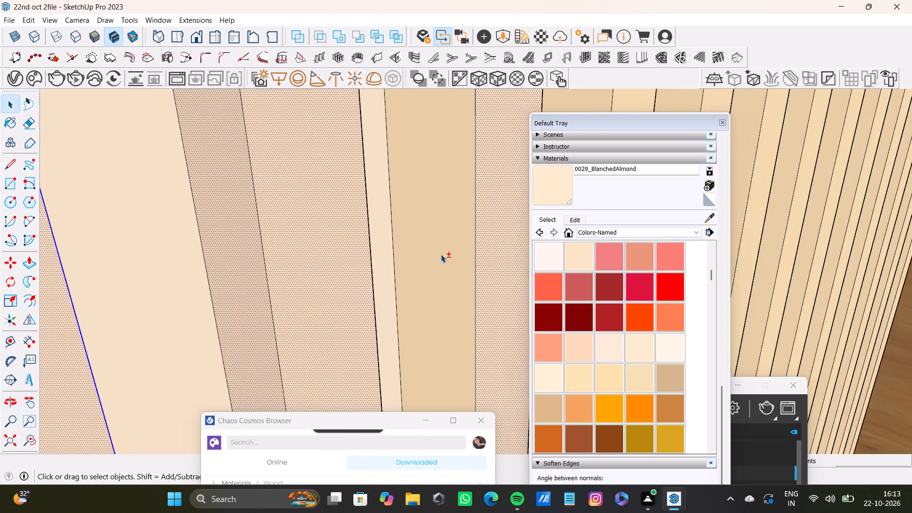
pyautogui.keyDown('shift'); pyautogui.click(444, 249); pyautogui.keyUp('shift')
# Add the front face and both side faces of the fourth slat to the selection.
pyautogui.keyDown('shift'); pyautogui.scroll(-9, 444, 250); pyautogui.keyUp('shift')
pyautogui.keyDown('shift'); pyautogui.moveTo(439, 255); pyautogui.dragTo(392, 257, button='middle'); pyautogui.keyUp('shift')
pyautogui.keyDown('shift'); pyautogui.scroll(3, 458, 251); pyautogui.keyUp('shift')
pyautogui.keyDown('shift'); pyautogui.click(470, 245); pyautogui.keyUp('shift')
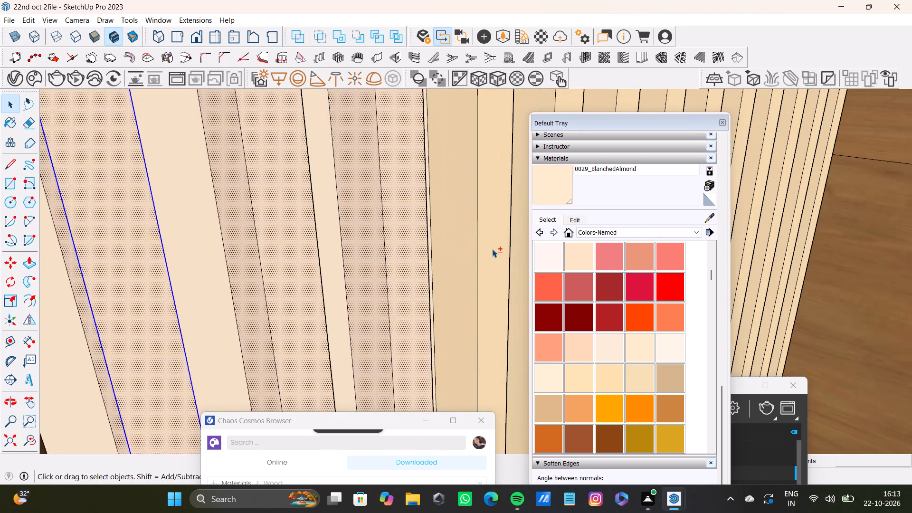
pyautogui.keyDown('shift'); pyautogui.click(496, 249); pyautogui.keyUp('shift')
pyautogui.moveTo(487, 253); pyautogui.dragTo(300, 245, button='middle')
pyautogui.keyDown('shift'); pyautogui.moveTo(402, 238); pyautogui.dragTo(226, 213, button='middle'); pyautogui.keyUp('shift')
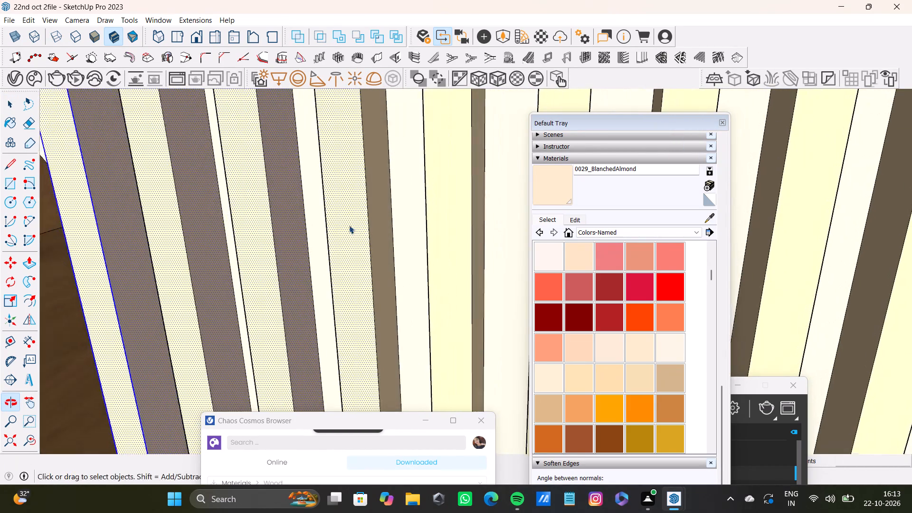
pyautogui.keyDown('shift'); pyautogui.scroll(3, 350, 225); pyautogui.keyUp('shift')
pyautogui.keyDown('shift'); pyautogui.click(400, 226); pyautogui.keyUp('shift')
pyautogui.keyDown('shift'); pyautogui.scroll(-6, 387, 201); pyautogui.keyUp('shift')
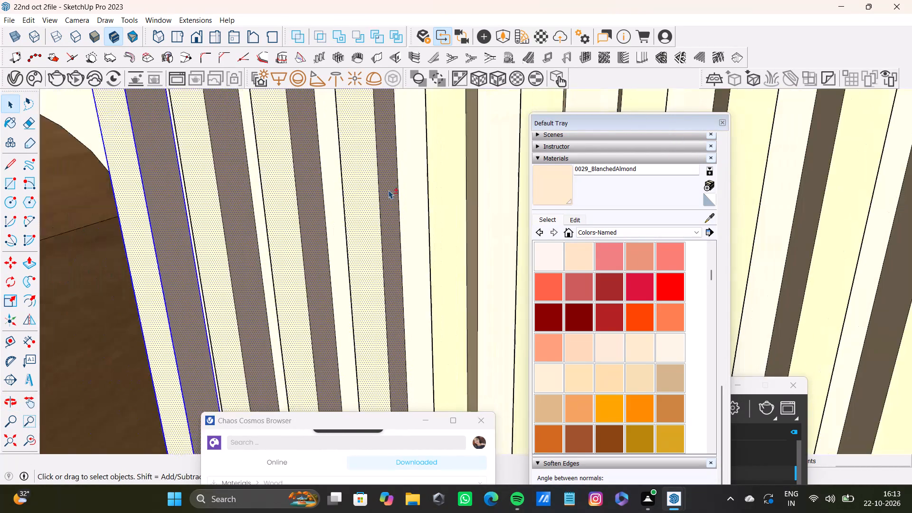
# Add the front face and both side faces of the fifth slat to the selection.
pyautogui.keyDown('shift'); pyautogui.click(458, 220); pyautogui.keyUp('shift')
pyautogui.keyDown('shift'); pyautogui.click(464, 236); pyautogui.keyUp('shift')
pyautogui.keyDown('shift'); pyautogui.click(452, 249); pyautogui.keyUp('shift')
pyautogui.moveTo(439, 262); pyautogui.dragTo(512, 270, button='middle')
pyautogui.keyDown('shift'); pyautogui.scroll(7, 487, 284); pyautogui.keyUp('shift')
pyautogui.moveTo(439, 287); pyautogui.dragTo(475, 288, button='middle')
pyautogui.keyDown('shift'); pyautogui.scroll(3, 436, 291); pyautogui.keyUp('shift')
pyautogui.keyDown('shift'); pyautogui.click(436, 291); pyautogui.keyUp('shift')
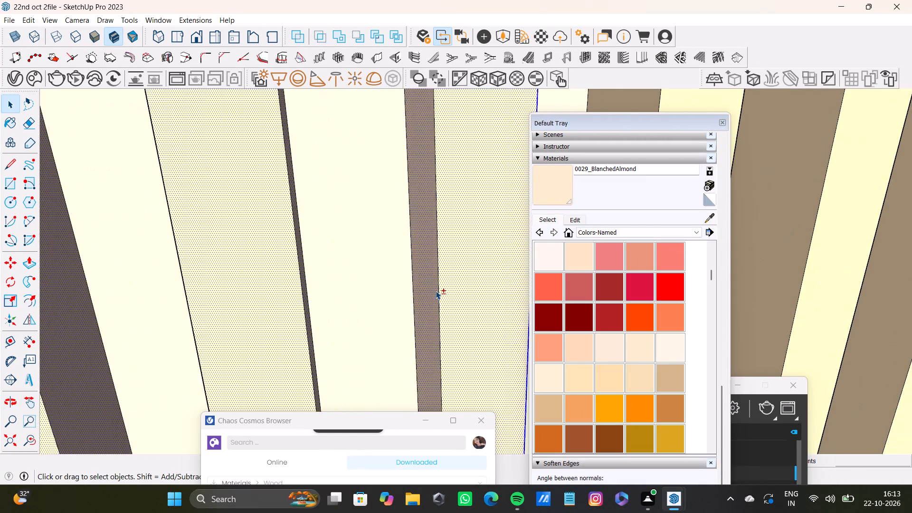
# Add the front face and both side faces of the sixth slat to the selection.
pyautogui.keyDown('shift'); pyautogui.scroll(-5, 434, 295); pyautogui.keyUp('shift')
pyautogui.keyDown('shift'); pyautogui.moveTo(434, 297); pyautogui.dragTo(257, 329, button='middle'); pyautogui.keyUp('shift')
pyautogui.keyDown('shift'); pyautogui.scroll(3, 335, 311); pyautogui.keyUp('shift')
pyautogui.keyDown('shift'); pyautogui.click(427, 294); pyautogui.keyUp('shift')
pyautogui.keyDown('shift'); pyautogui.click(408, 300); pyautogui.keyUp('shift')
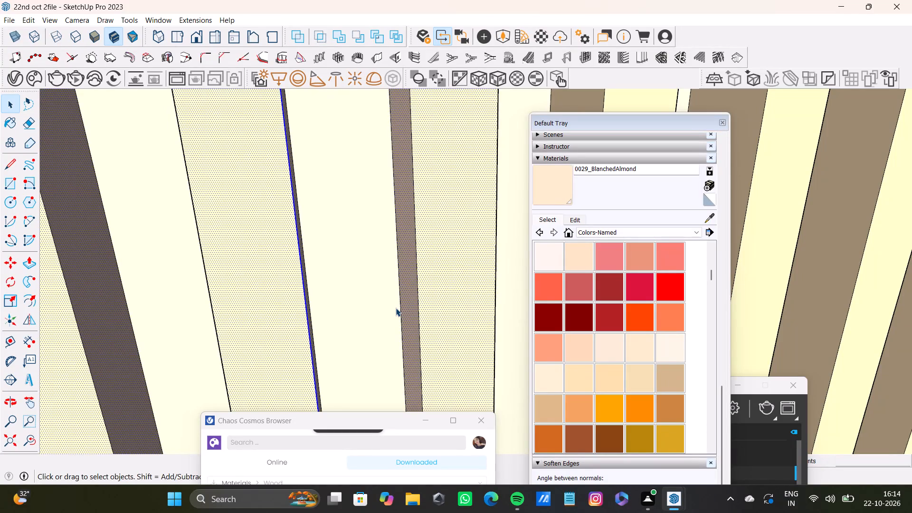
pyautogui.scroll(-8, 323, 284)
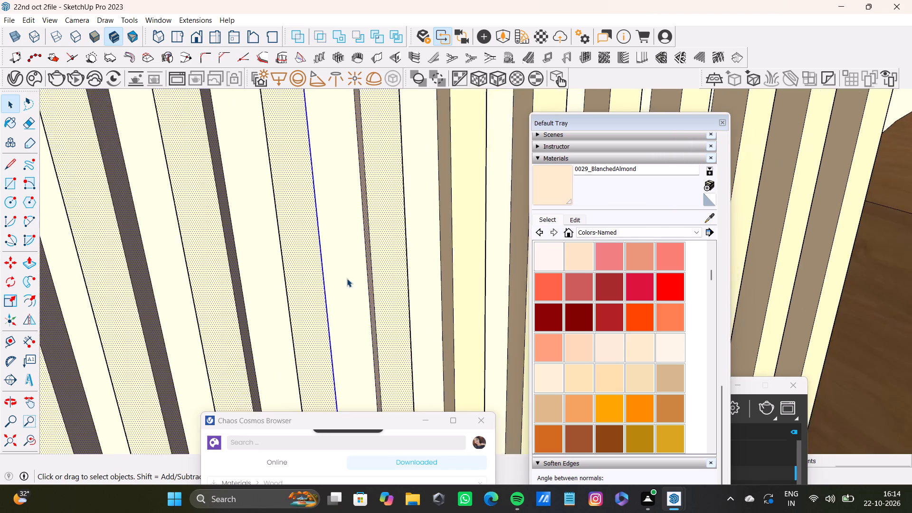
pyautogui.keyDown('shift'); pyautogui.moveTo(347, 278); pyautogui.dragTo(359, 289, button='middle'); pyautogui.keyUp('shift')
pyautogui.scroll(4, 360, 290)
pyautogui.moveTo(366, 290); pyautogui.dragTo(247, 314, button='middle')
pyautogui.keyDown('shift'); pyautogui.click(242, 308); pyautogui.keyUp('shift')
# Add the front face and both side faces of the seventh slat to the selection.
pyautogui.keyDown('shift'); pyautogui.click(325, 308); pyautogui.keyUp('shift')
pyautogui.keyDown('shift'); pyautogui.click(349, 316); pyautogui.keyUp('shift')
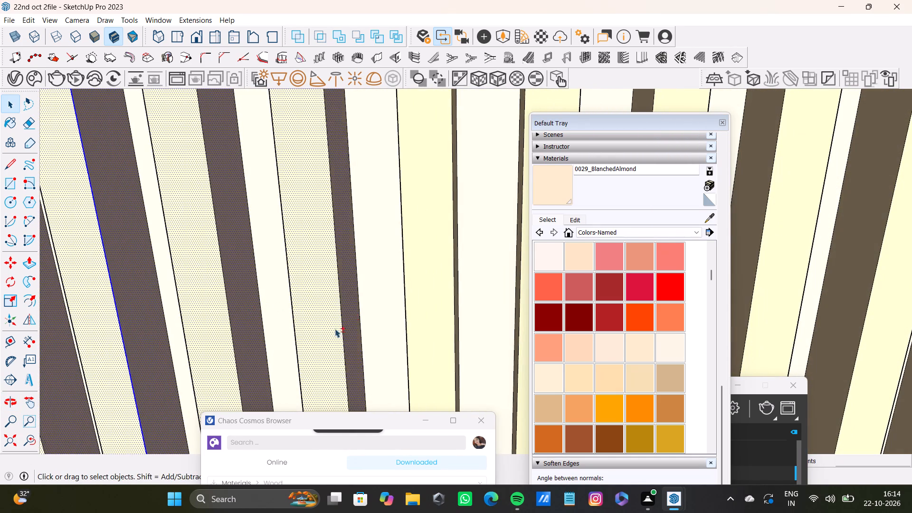
pyautogui.moveTo(309, 348); pyautogui.dragTo(439, 349, button='middle')
pyautogui.keyDown('shift'); pyautogui.scroll(4, 294, 346); pyautogui.keyUp('shift')
pyautogui.keyDown('shift'); pyautogui.click(306, 341); pyautogui.keyUp('shift')
# Add the front face and both side faces of the eighth slat to the selection.
pyautogui.keyDown('shift'); pyautogui.click(467, 306); pyautogui.keyUp('shift')
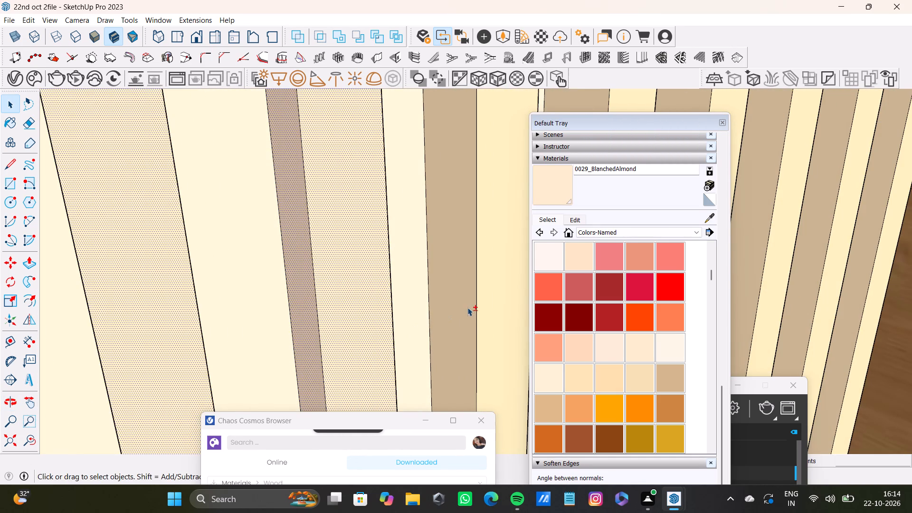
pyautogui.keyDown('shift'); pyautogui.click(483, 320); pyautogui.keyUp('shift')
pyautogui.keyDown('shift'); pyautogui.moveTo(481, 317); pyautogui.dragTo(261, 302, button='middle'); pyautogui.keyUp('shift')
pyautogui.keyDown('shift'); pyautogui.click(252, 290); pyautogui.keyUp('shift')
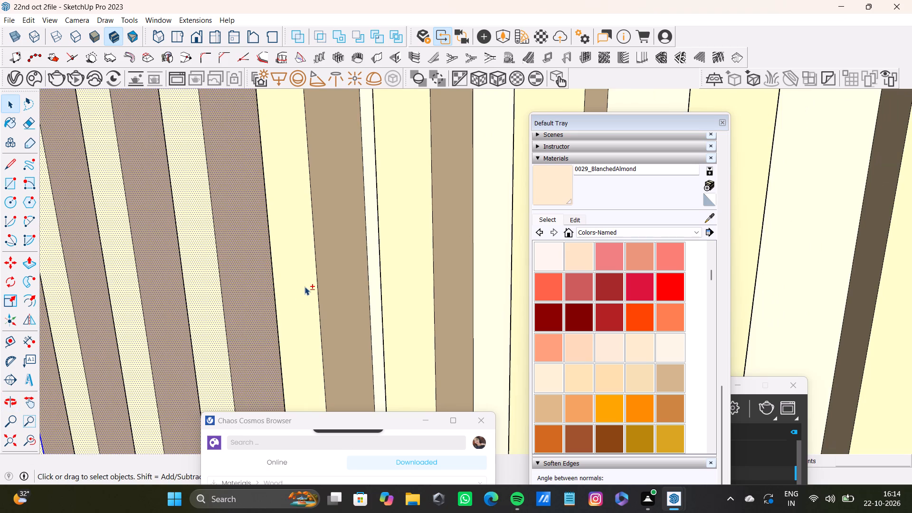
# Add the front face and both side faces of the ninth slat to the selection.
pyautogui.keyDown('shift'); pyautogui.click(305, 289); pyautogui.keyUp('shift')
pyautogui.keyDown('shift'); pyautogui.click(320, 290); pyautogui.keyUp('shift')
pyautogui.keyDown('shift'); pyautogui.moveTo(315, 295); pyautogui.dragTo(465, 313, button='middle'); pyautogui.keyUp('shift')
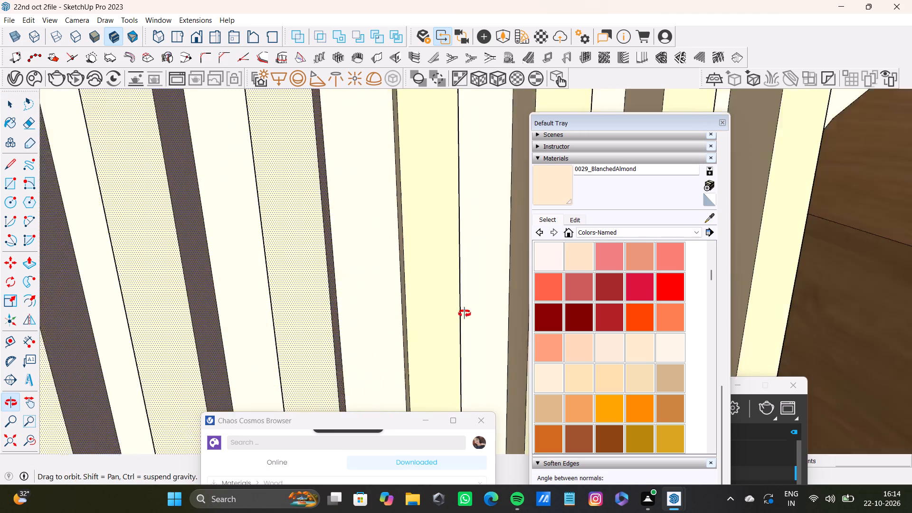
pyautogui.keyDown('shift'); pyautogui.moveTo(465, 313); pyautogui.dragTo(471, 313, button='middle'); pyautogui.keyUp('shift')
pyautogui.scroll(1, 353, 324)
pyautogui.moveTo(333, 324); pyautogui.dragTo(408, 317, button='middle')
pyautogui.keyDown('shift'); pyautogui.click(315, 313); pyautogui.keyUp('shift')
# Add the front face and the window-side face of the tenth slat to the selection.
pyautogui.keyDown('shift'); pyautogui.moveTo(366, 315); pyautogui.dragTo(332, 330, button='middle'); pyautogui.keyUp('shift')
pyautogui.keyDown('shift'); pyautogui.click(409, 304); pyautogui.keyUp('shift')
pyautogui.keyDown('shift'); pyautogui.click(453, 318); pyautogui.keyUp('shift')
pyautogui.keyDown('shift'); pyautogui.click(423, 327); pyautogui.keyUp('shift')
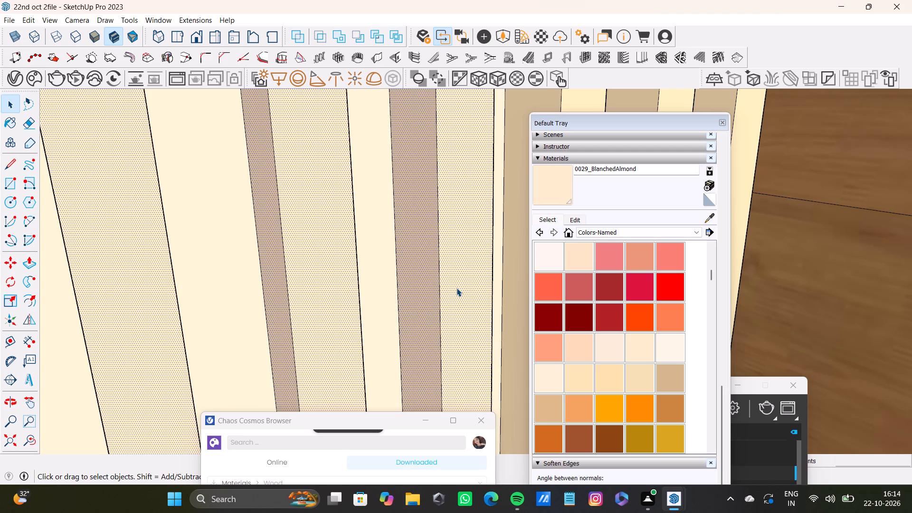
# Add the front face and both side faces of the eleventh slat to the selection.
pyautogui.scroll(-7, 446, 295)
pyautogui.keyDown('shift'); pyautogui.moveTo(458, 295); pyautogui.dragTo(349, 250, button='middle'); pyautogui.keyUp('shift')
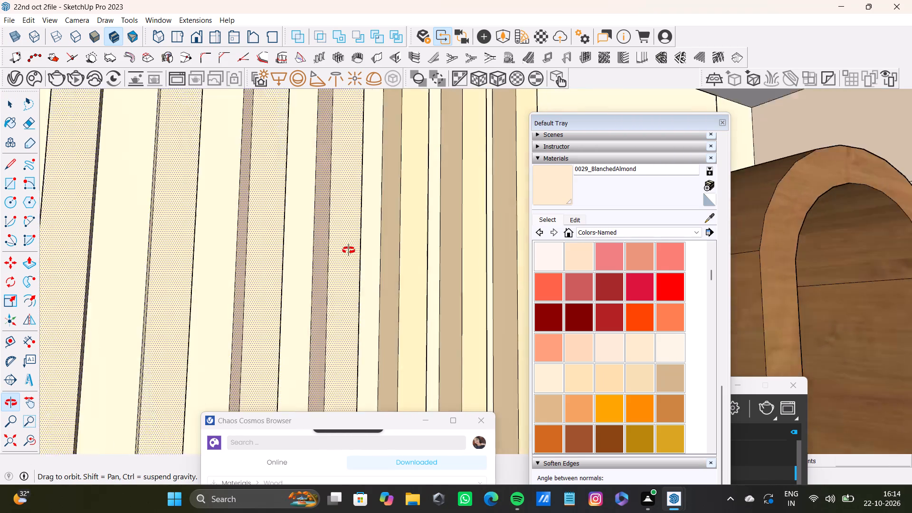
pyautogui.keyDown('shift'); pyautogui.moveTo(349, 250); pyautogui.dragTo(244, 307, button='middle'); pyautogui.keyUp('shift')
pyautogui.scroll(7, 353, 280)
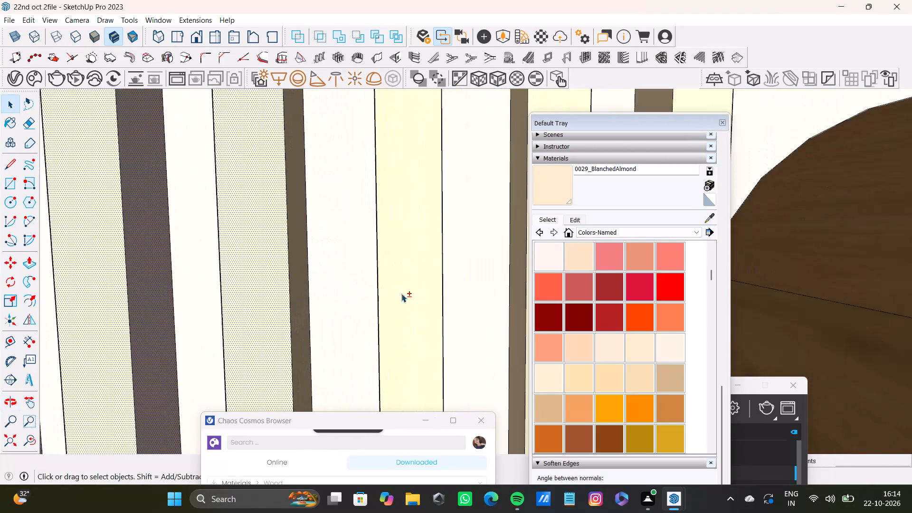
pyautogui.keyDown('shift'); pyautogui.click(411, 306); pyautogui.keyUp('shift')
pyautogui.moveTo(395, 310); pyautogui.dragTo(471, 312, button='middle')
pyautogui.scroll(4, 434, 320)
pyautogui.keyDown('shift'); pyautogui.click(386, 325); pyautogui.keyUp('shift')
pyautogui.keyDown('shift'); pyautogui.moveTo(444, 325); pyautogui.dragTo(309, 340, button='middle'); pyautogui.keyUp('shift')
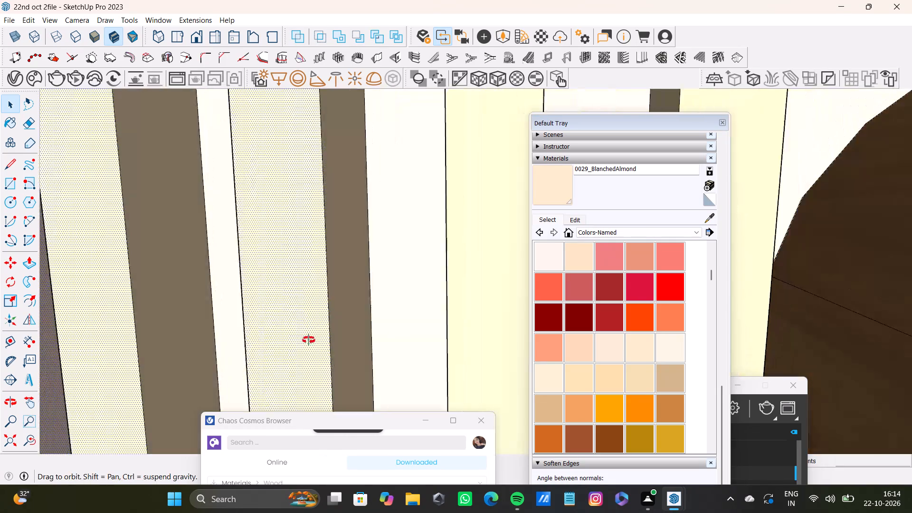
pyautogui.keyDown('shift'); pyautogui.moveTo(309, 340); pyautogui.dragTo(294, 341, button='middle'); pyautogui.keyUp('shift')
pyautogui.keyDown('shift'); pyautogui.scroll(4, 305, 315); pyautogui.keyUp('shift')
pyautogui.keyDown('shift'); pyautogui.click(332, 309); pyautogui.keyUp('shift')
pyautogui.keyDown('shift'); pyautogui.scroll(-4, 334, 308); pyautogui.keyUp('shift')
pyautogui.moveTo(334, 309); pyautogui.dragTo(456, 314, button='middle')
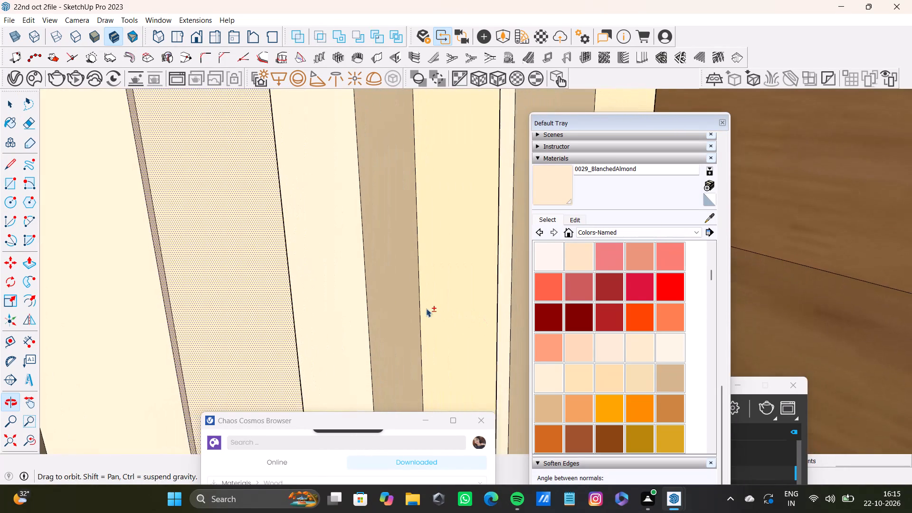
# Add the front face and the window-side face of the twelfth slat to the selection.
pyautogui.keyDown('shift'); pyautogui.click(410, 320); pyautogui.keyUp('shift')
pyautogui.keyDown('shift'); pyautogui.click(428, 320); pyautogui.keyUp('shift')
# Add the front face and both side faces of the last slat, beside the far shelf, to the selection.
pyautogui.moveTo(433, 320); pyautogui.dragTo(423, 325, button='middle')
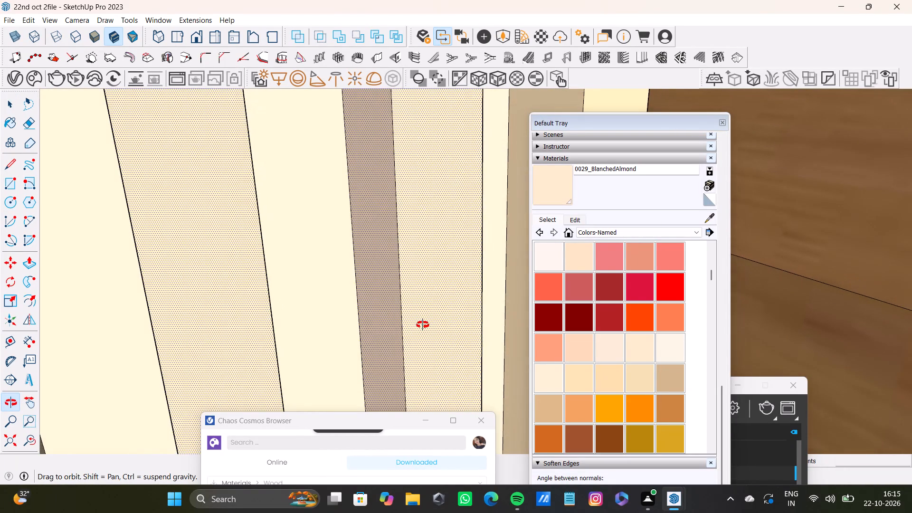
pyautogui.moveTo(423, 325); pyautogui.dragTo(393, 328, button='middle')
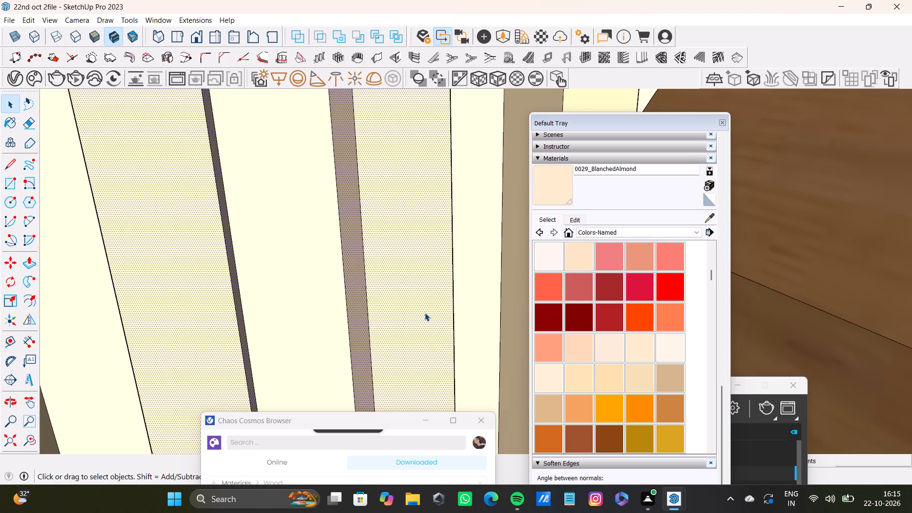
pyautogui.scroll(-8, 436, 282)
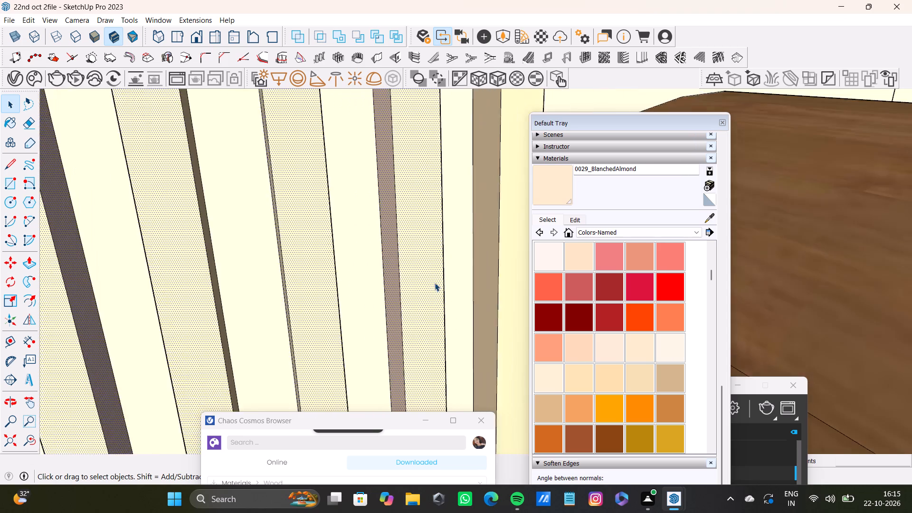
pyautogui.moveTo(435, 283); pyautogui.dragTo(528, 322, button='middle')
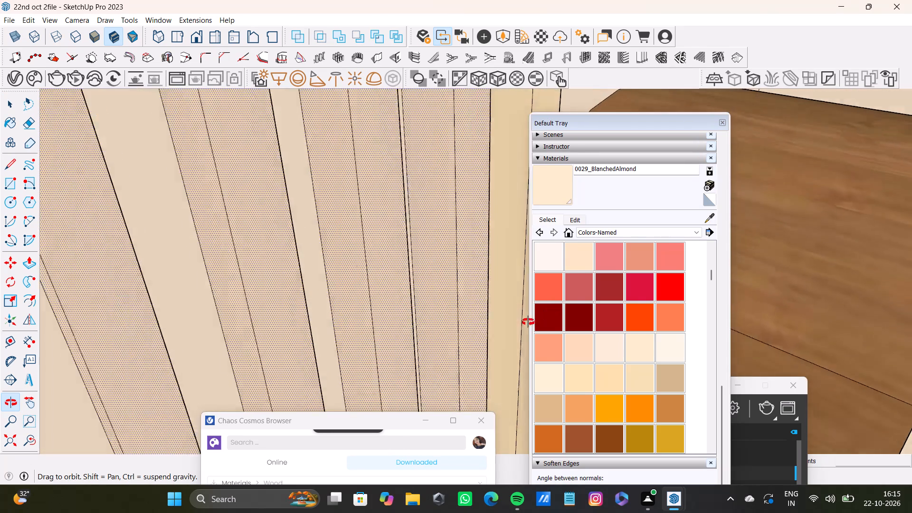
pyautogui.moveTo(528, 322); pyautogui.dragTo(421, 313, button='middle')
pyautogui.keyDown('shift'); pyautogui.click(416, 299); pyautogui.keyUp('shift')
pyautogui.keyDown('shift'); pyautogui.click(432, 300); pyautogui.keyUp('shift')
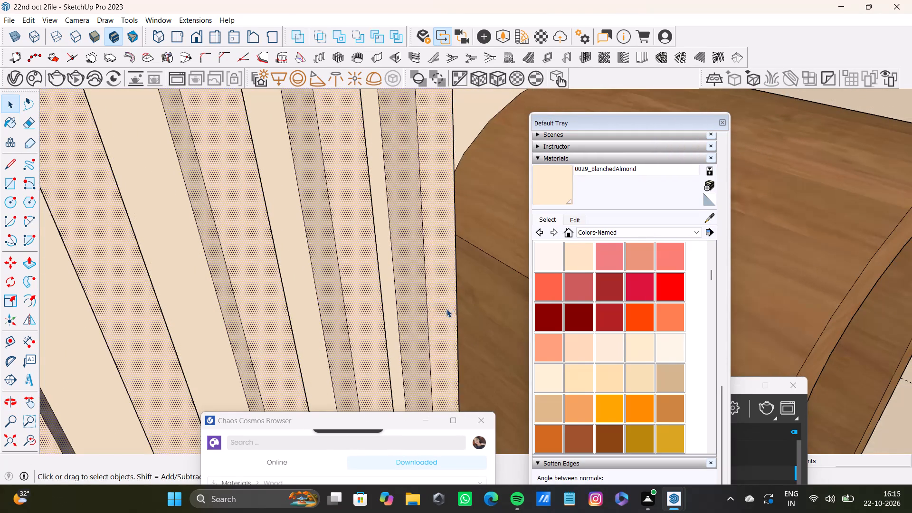
pyautogui.moveTo(446, 309); pyautogui.dragTo(237, 323, button='middle')
pyautogui.keyDown('shift'); pyautogui.scroll(6, 437, 190); pyautogui.keyUp('shift')
pyautogui.keyDown('shift'); pyautogui.click(475, 193); pyautogui.keyUp('shift')
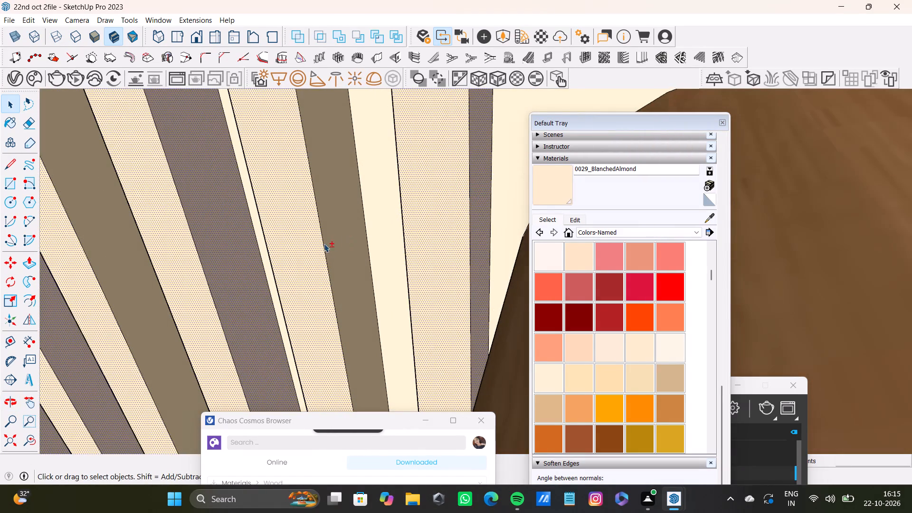
# Add the remaining side faces of the twelfth and tenth slats, facing away from the window, to the selection.
pyautogui.keyDown('shift'); pyautogui.click(338, 243); pyautogui.keyUp('shift')
pyautogui.keyDown('shift'); pyautogui.scroll(-3, 329, 242); pyautogui.keyUp('shift')
pyautogui.keyDown('shift'); pyautogui.moveTo(329, 241); pyautogui.dragTo(385, 206, button='middle'); pyautogui.keyUp('shift')
pyautogui.keyDown('shift'); pyautogui.click(218, 223); pyautogui.keyUp('shift')
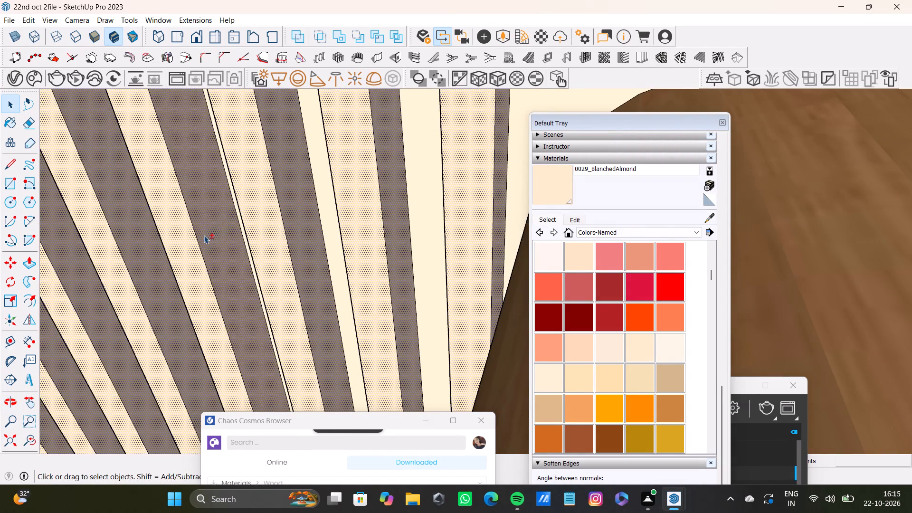
# Review the slat face selection on the back wall, from the whole room to a closer view.
pyautogui.keyDown('shift'); pyautogui.moveTo(204, 235); pyautogui.dragTo(358, 207, button='middle'); pyautogui.keyUp('shift')
pyautogui.keyDown('shift'); pyautogui.scroll(-1, 361, 207); pyautogui.keyUp('shift')
pyautogui.keyDown('shift'); pyautogui.scroll(-10, 218, 212); pyautogui.keyUp('shift')
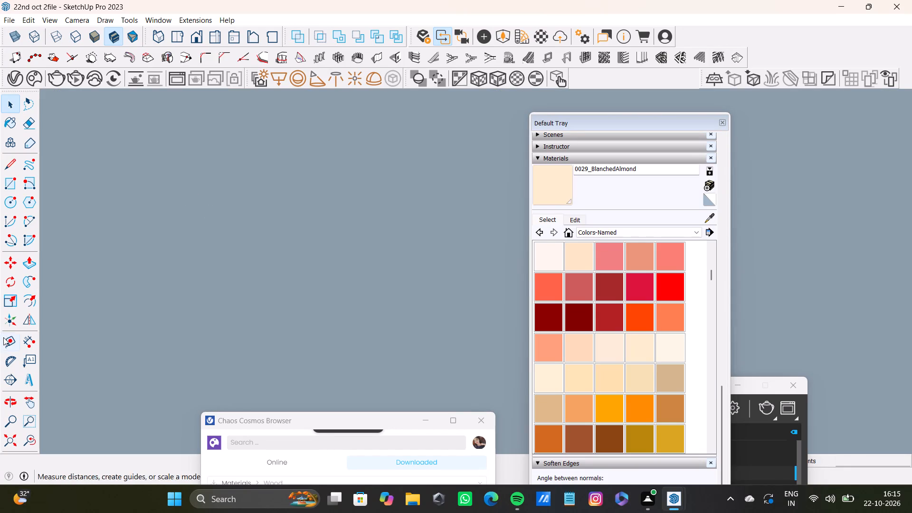
pyautogui.keyDown('shift'); pyautogui.click(29, 438); pyautogui.keyUp('shift')
pyautogui.keyDown('shift'); pyautogui.click(8, 441); pyautogui.keyUp('shift')
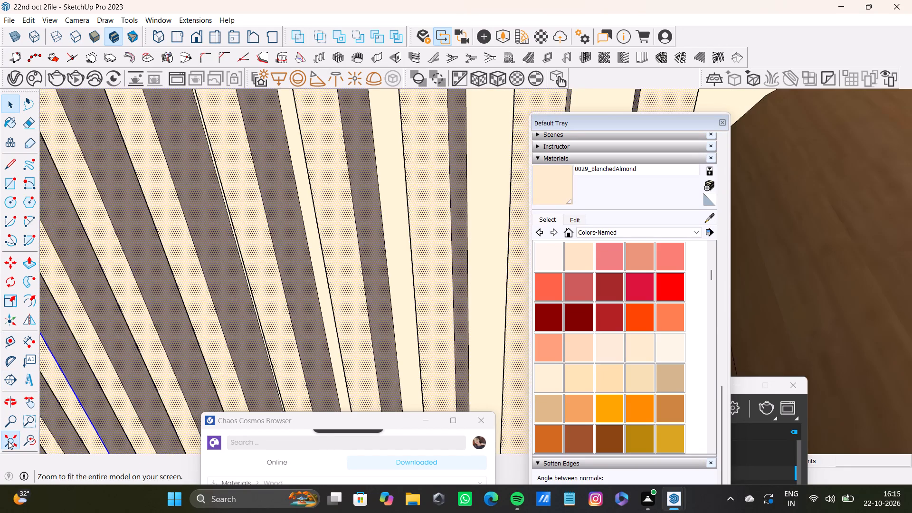
pyautogui.moveTo(116, 344); pyautogui.dragTo(101, 252, button='middle')
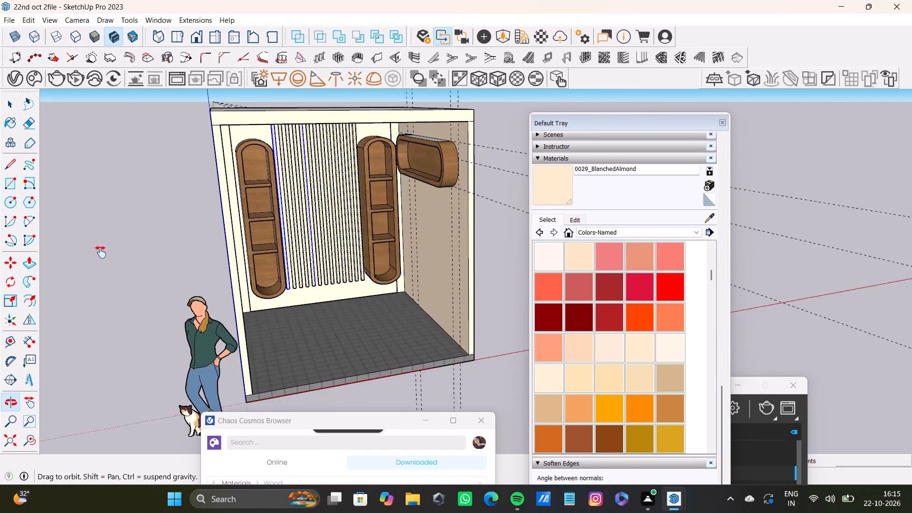
pyautogui.moveTo(101, 252); pyautogui.dragTo(27, 203, button='middle')
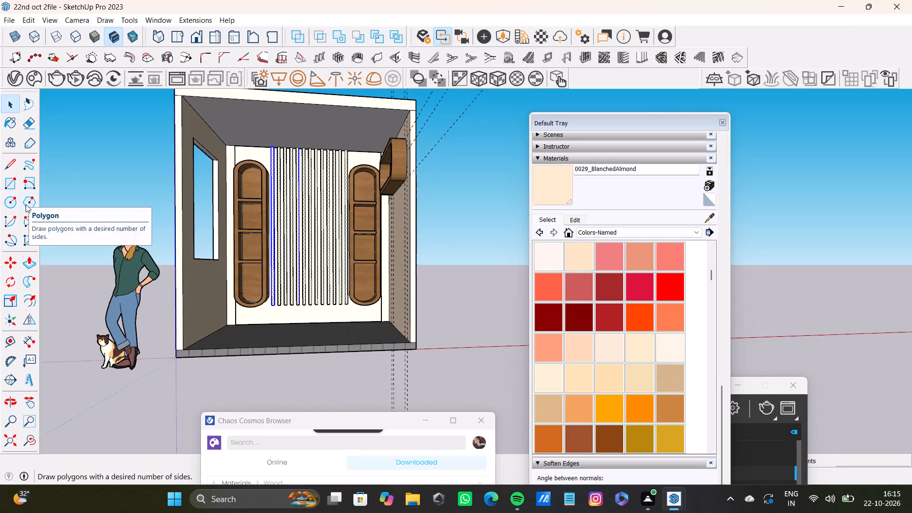
pyautogui.scroll(12, 177, 183)
pyautogui.moveTo(346, 235); pyautogui.dragTo(313, 245, button='middle')
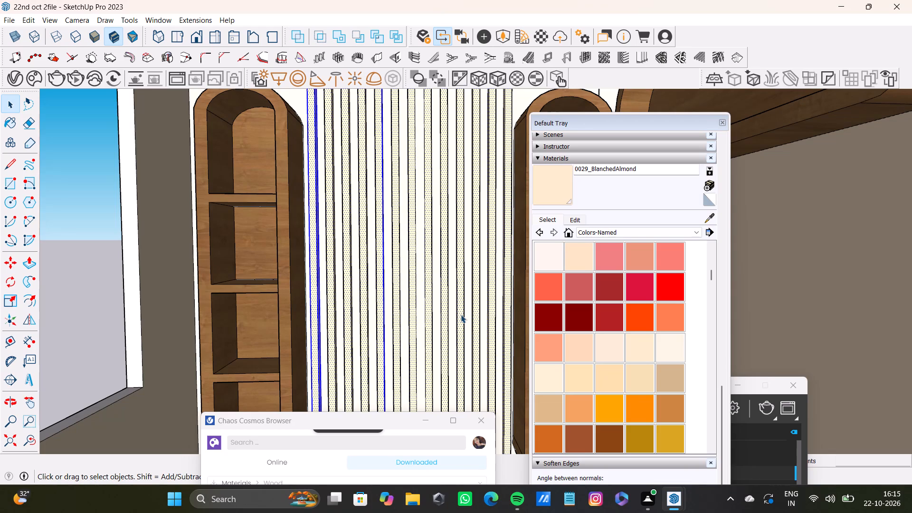
# Paint all the selected slat faces with 0133_Gray from the Colors-Named collection.
pyautogui.scroll(-2, 577, 267)
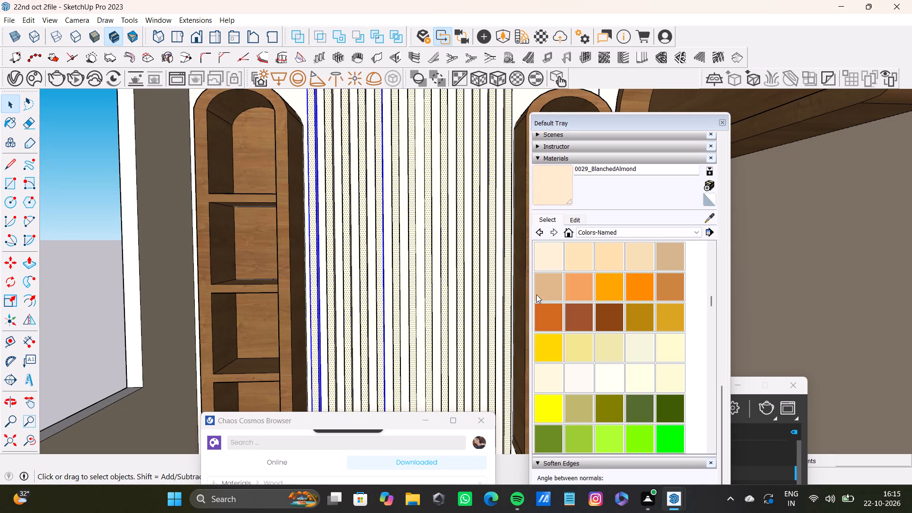
pyautogui.scroll(-5, 536, 294)
pyautogui.scroll(-2, 347, 299)
pyautogui.scroll(11, 360, 263)
pyautogui.scroll(-11, 329, 165)
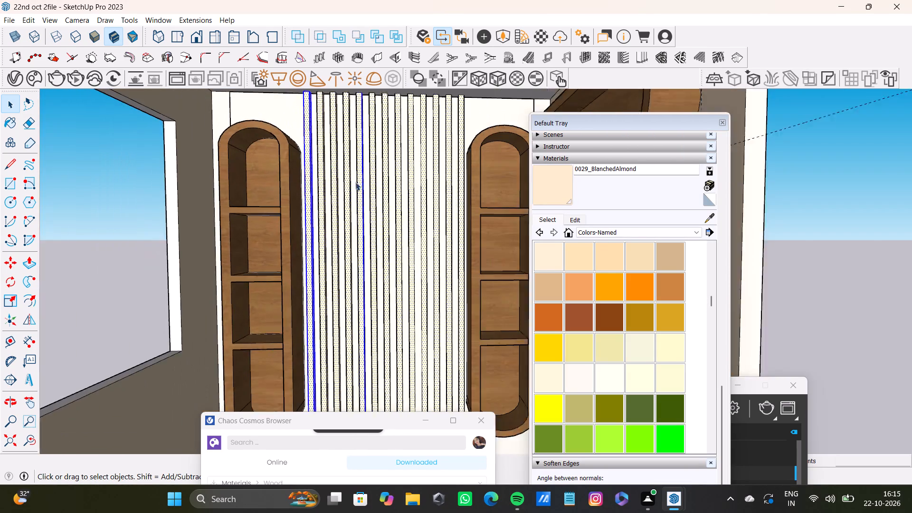
pyautogui.scroll(-10, 604, 303)
pyautogui.scroll(-5, 621, 337)
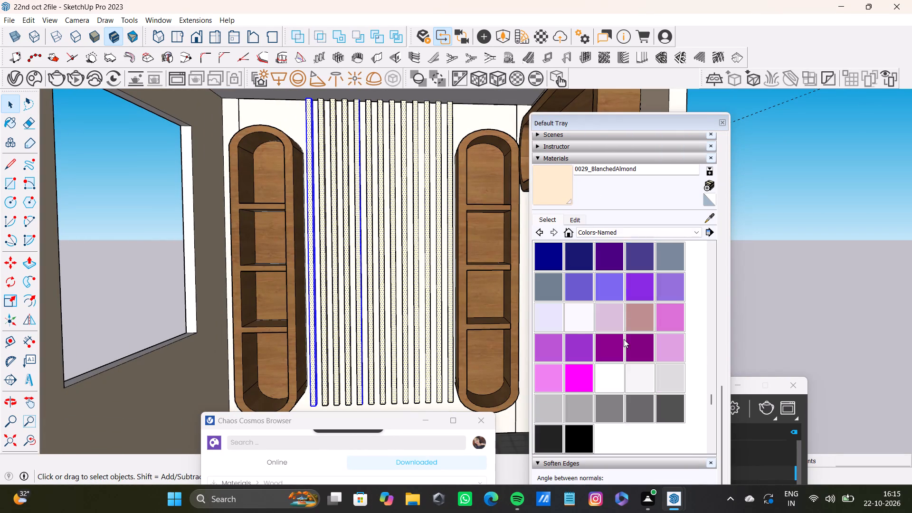
pyautogui.scroll(-2, 624, 339)
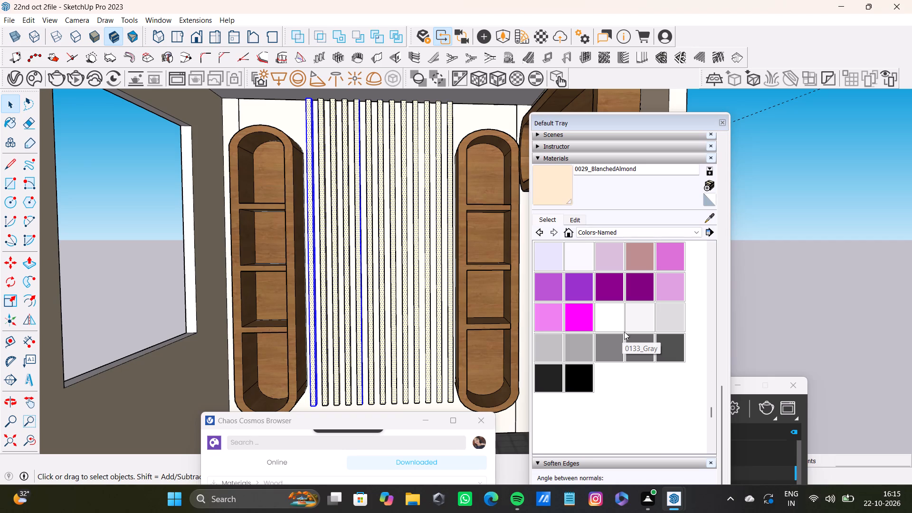
pyautogui.scroll(1, 627, 313)
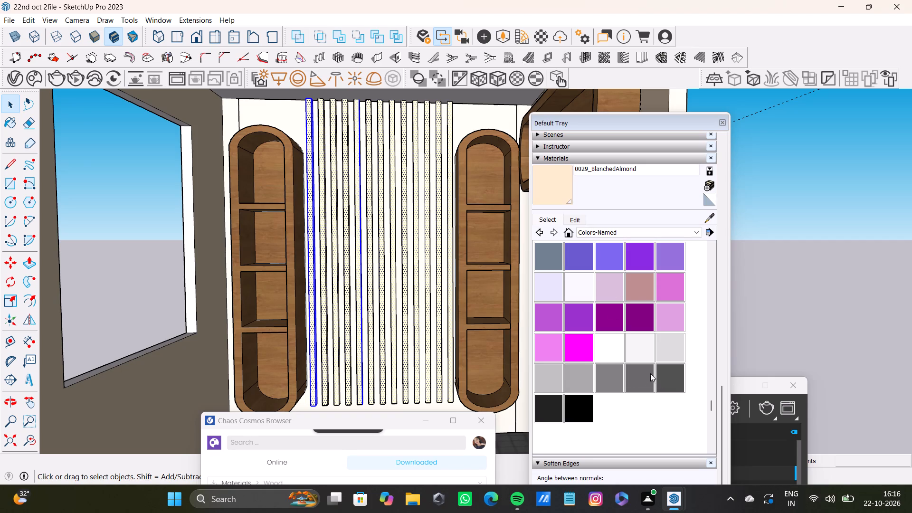
pyautogui.click(617, 374)
pyautogui.scroll(7, 435, 218)
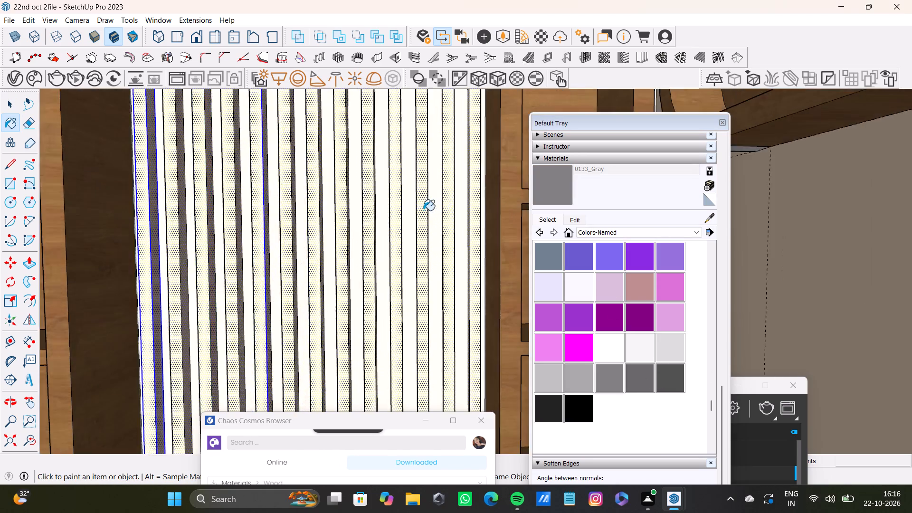
pyautogui.scroll(5, 423, 210)
pyautogui.click(420, 209)
# Clear the selection of the back-wall slat faces.
pyautogui.scroll(-15, 417, 210)
pyautogui.moveTo(337, 188); pyautogui.dragTo(367, 278, button='middle')
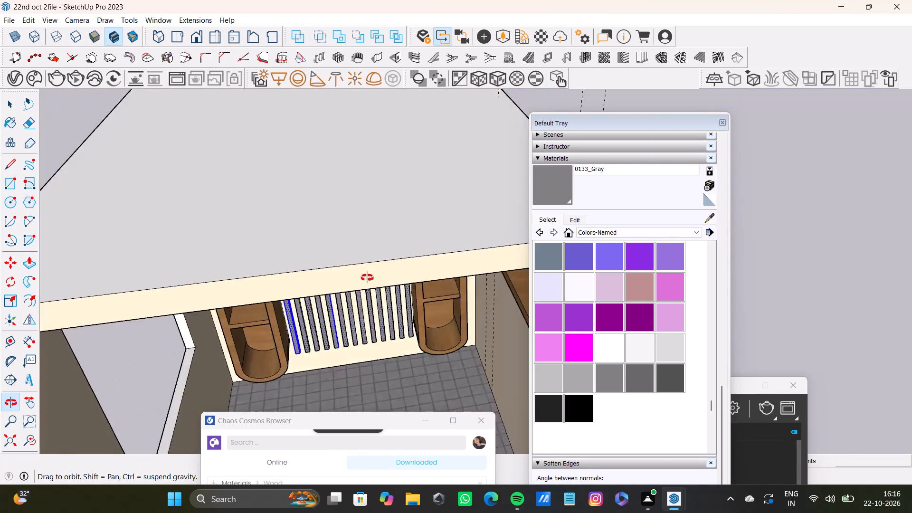
pyautogui.moveTo(367, 278); pyautogui.dragTo(318, 144, button='middle')
pyautogui.press('space')
pyautogui.click(186, 186)
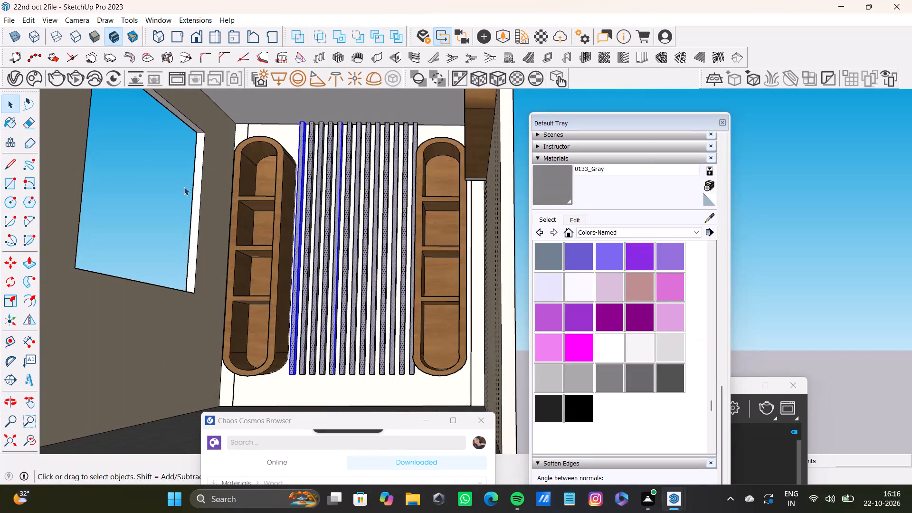
# Inspect the painted slats alongside the shelves and walls from outside the window and from the room's front.
pyautogui.scroll(-4, 183, 193)
pyautogui.moveTo(186, 199); pyautogui.dragTo(453, 252, button='middle')
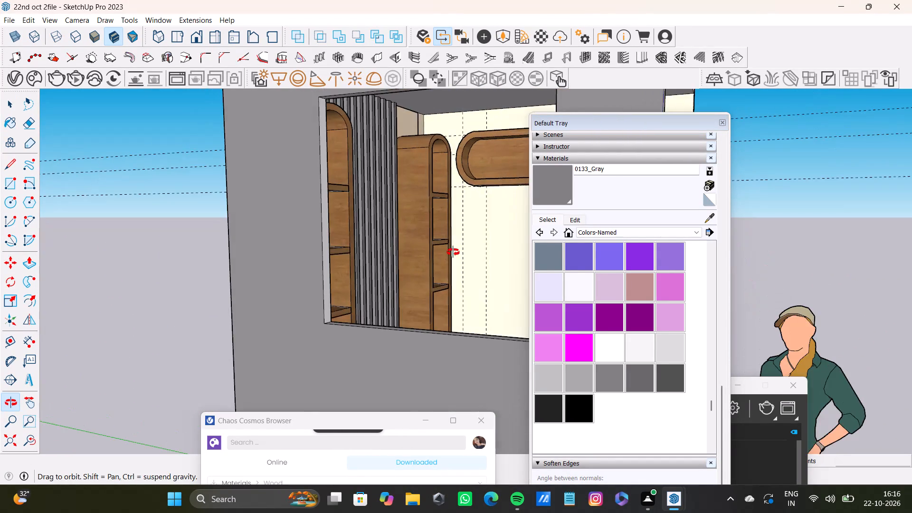
pyautogui.moveTo(453, 252); pyautogui.dragTo(325, 237, button='middle')
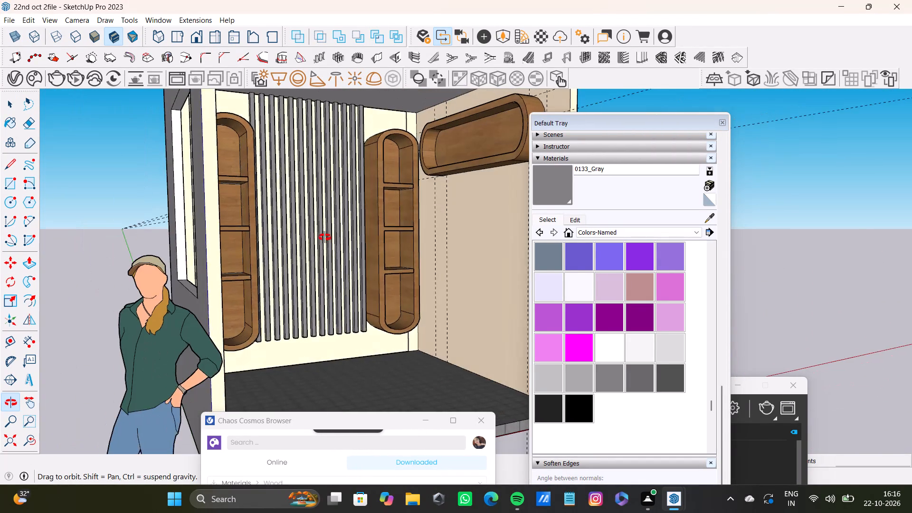
pyautogui.moveTo(325, 237); pyautogui.dragTo(313, 268, button='middle')
pyautogui.scroll(8, 370, 204)
pyautogui.moveTo(363, 198); pyautogui.dragTo(354, 196, button='middle')
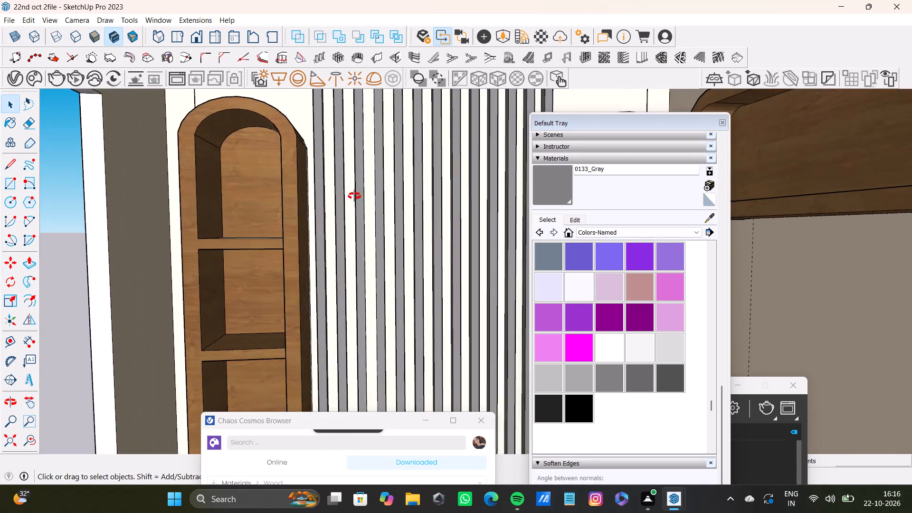
pyautogui.moveTo(354, 196); pyautogui.dragTo(258, 188, button='middle')
pyautogui.scroll(-7, 258, 187)
pyautogui.moveTo(262, 201); pyautogui.dragTo(322, 184, button='middle')
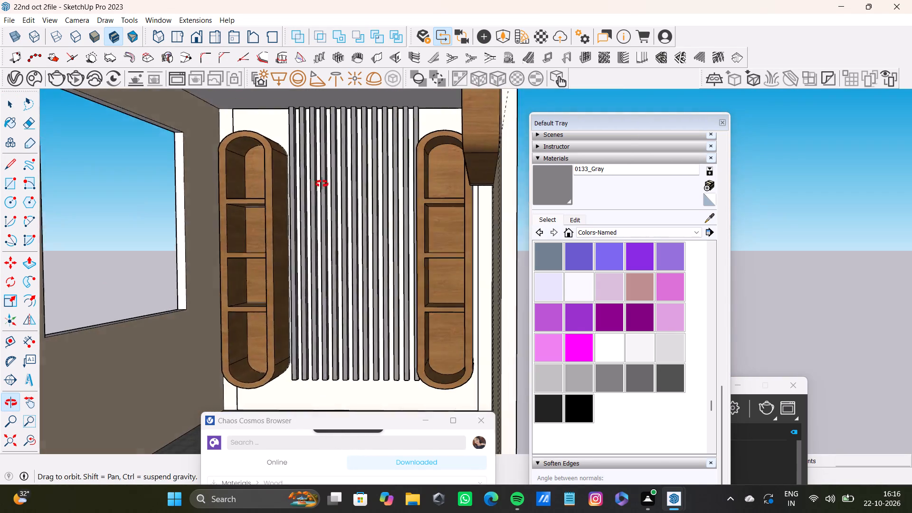
pyautogui.moveTo(322, 184); pyautogui.dragTo(373, 171, button='middle')
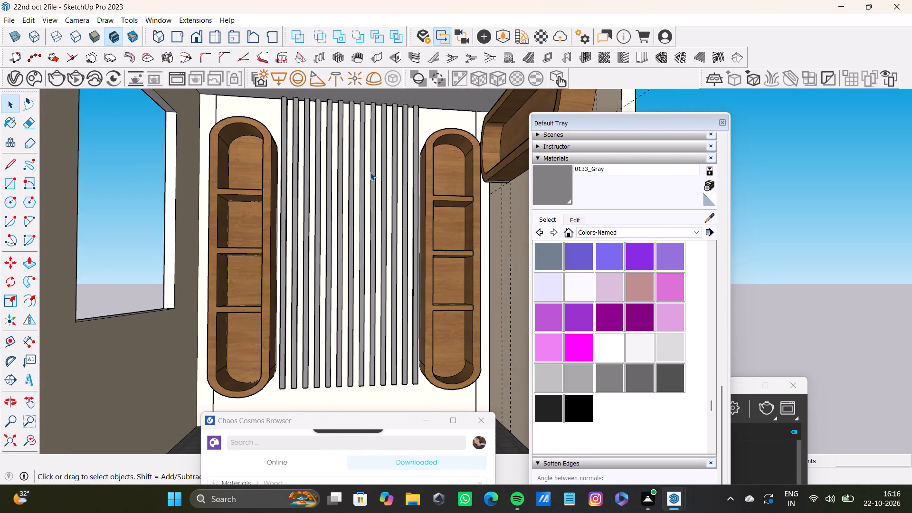
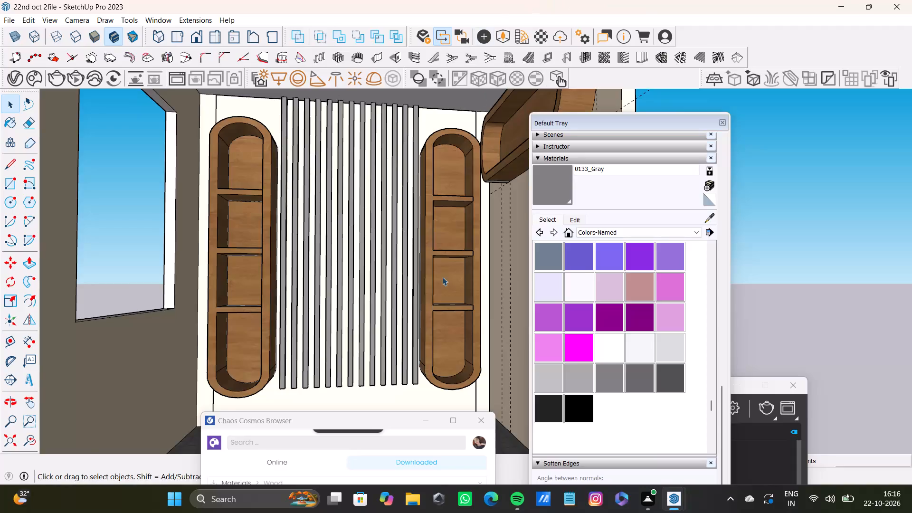
# Sample Cherry Semigloss 300cm from the side wall's oval shelf and paint its unpainted inner end face with it.
pyautogui.scroll(-8, 442, 277)
pyautogui.moveTo(417, 289); pyautogui.dragTo(515, 219, button='middle')
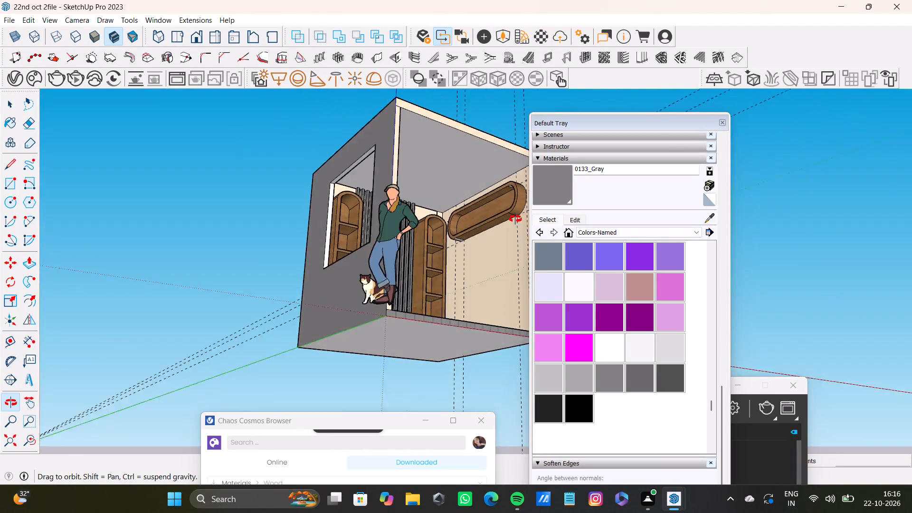
pyautogui.moveTo(515, 219); pyautogui.dragTo(459, 229, button='middle')
pyautogui.scroll(10, 443, 218)
pyautogui.moveTo(435, 224); pyautogui.dragTo(468, 207, button='middle')
pyautogui.scroll(2, 456, 211)
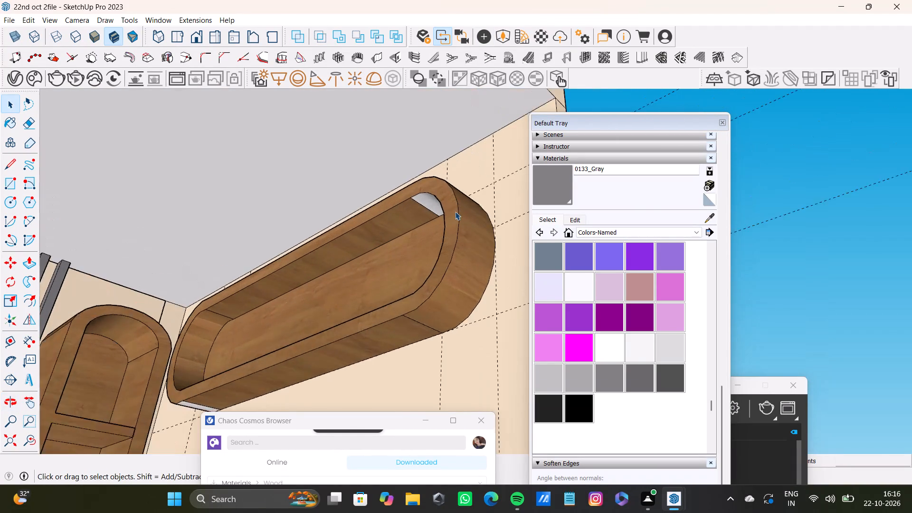
pyautogui.scroll(11, 455, 211)
pyautogui.keyDown('shift'); pyautogui.click(427, 200); pyautogui.keyUp('shift')
pyautogui.keyDown('shift'); pyautogui.click(709, 220); pyautogui.keyUp('shift')
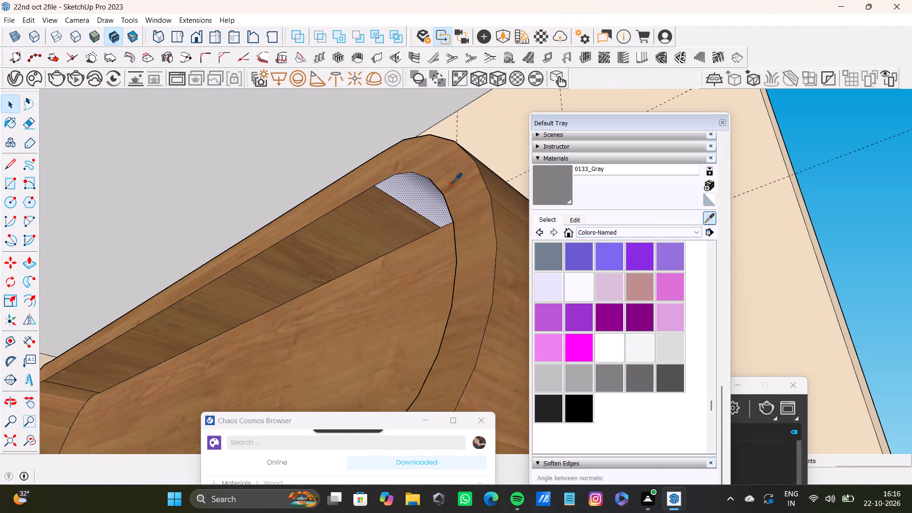
pyautogui.keyDown('shift'); pyautogui.click(431, 192); pyautogui.keyUp('shift')
pyautogui.keyDown('shift'); pyautogui.click(711, 218); pyautogui.keyUp('shift')
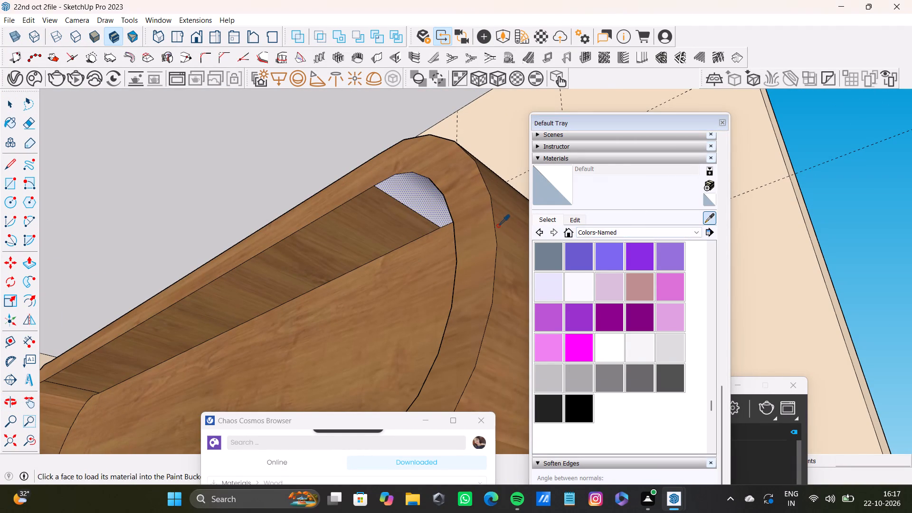
pyautogui.keyDown('shift'); pyautogui.click(498, 226); pyautogui.keyUp('shift')
pyautogui.keyDown('shift'); pyautogui.click(431, 198); pyautogui.keyUp('shift')
# Paint the unpainted outer face at the back-wall end of the oval side-wall shelf with Cherry Semigloss 300cm.
pyautogui.scroll(-8, 403, 226)
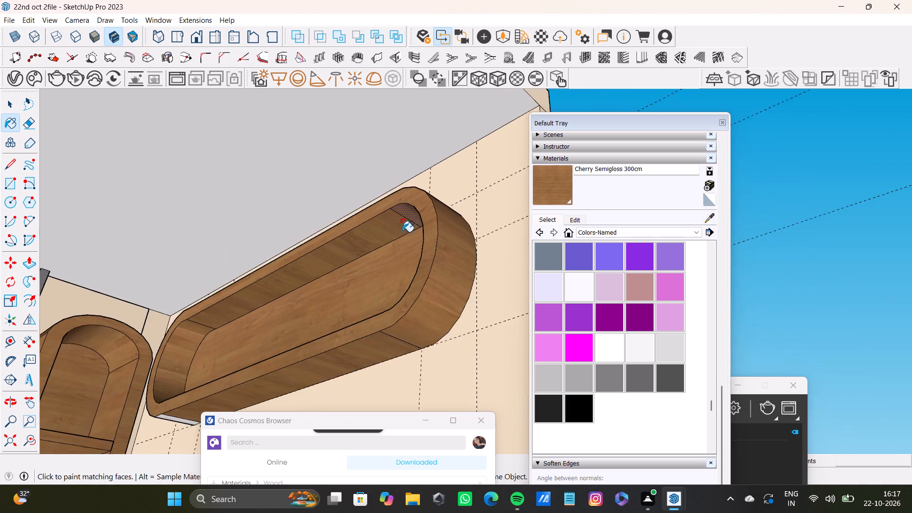
pyautogui.keyDown('shift'); pyautogui.moveTo(402, 232); pyautogui.dragTo(402, 111, button='middle'); pyautogui.keyUp('shift')
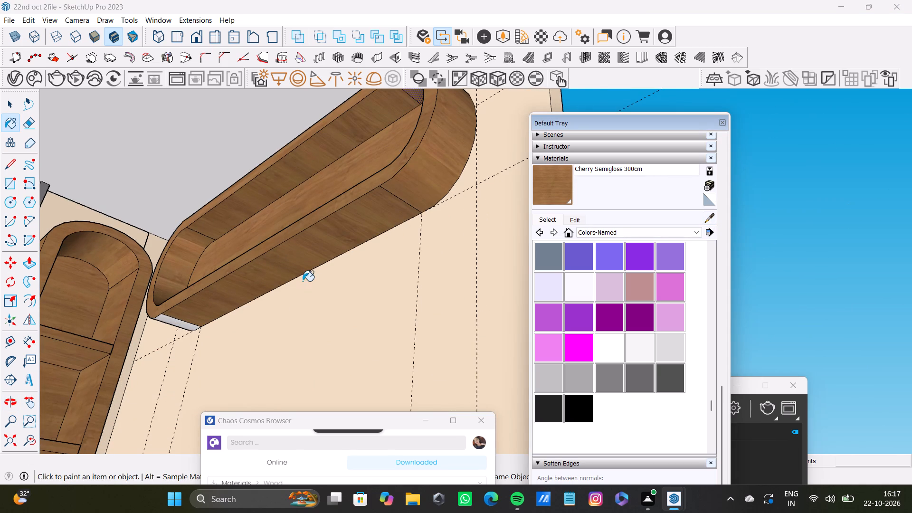
pyautogui.scroll(7, 198, 330)
pyautogui.click(164, 316)
pyautogui.scroll(-9, 167, 317)
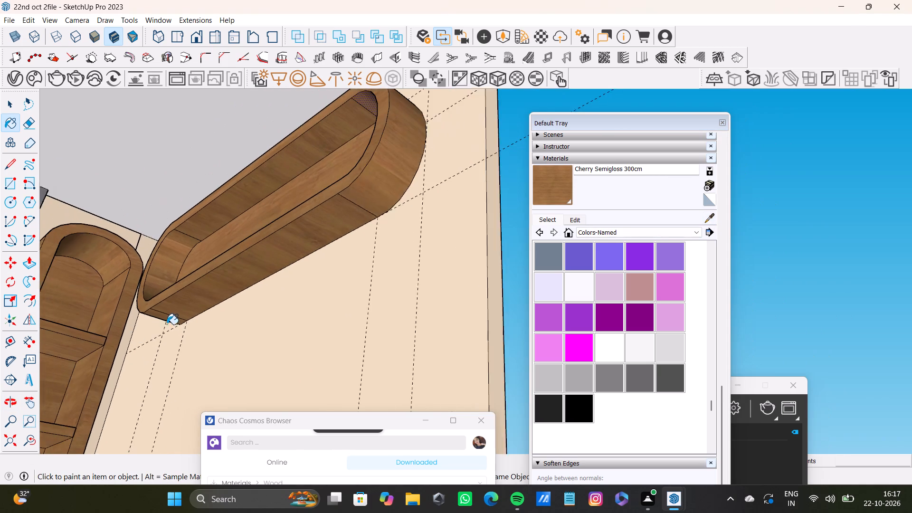
pyautogui.scroll(-1, 167, 324)
# Review the painted shelves, slats, walls and floor from the whole room to the room's front.
pyautogui.click(33, 439)
pyautogui.click(14, 437)
pyautogui.moveTo(334, 269); pyautogui.dragTo(232, 372, button='middle')
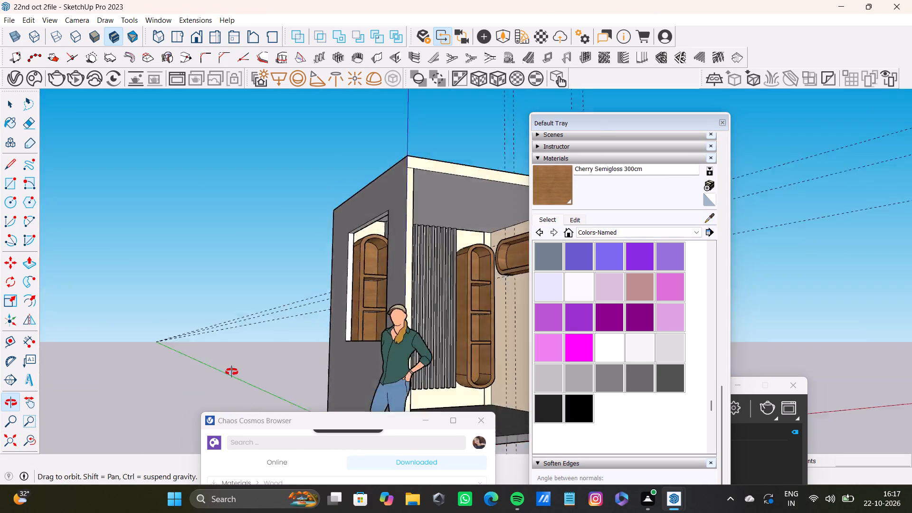
pyautogui.moveTo(232, 372); pyautogui.dragTo(175, 418, button='middle')
pyautogui.scroll(-1, 175, 418)
pyautogui.keyDown('shift'); pyautogui.scroll(4, 371, 305); pyautogui.keyUp('shift')
pyautogui.keyDown('shift'); pyautogui.moveTo(385, 295); pyautogui.dragTo(314, 181, button='middle'); pyautogui.keyUp('shift')
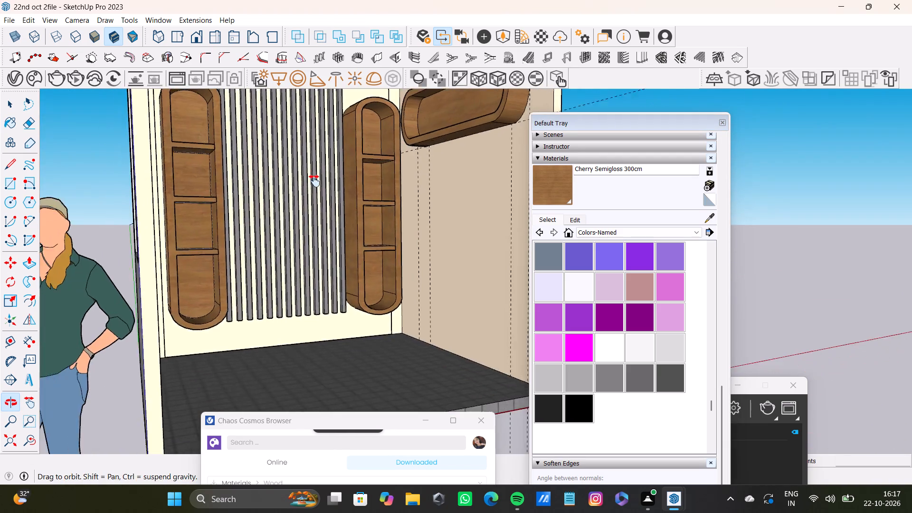
pyautogui.keyDown('shift'); pyautogui.moveTo(314, 181); pyautogui.dragTo(262, 153, button='middle'); pyautogui.keyUp('shift')
# Shorten the slat nearest the window-side shelf by pushing its bottom face up twice, the second push 1' 1 5/8".
pyautogui.scroll(8, 262, 153)
pyautogui.moveTo(222, 323); pyautogui.dragTo(178, 294, button='middle')
pyautogui.scroll(6, 237, 304)
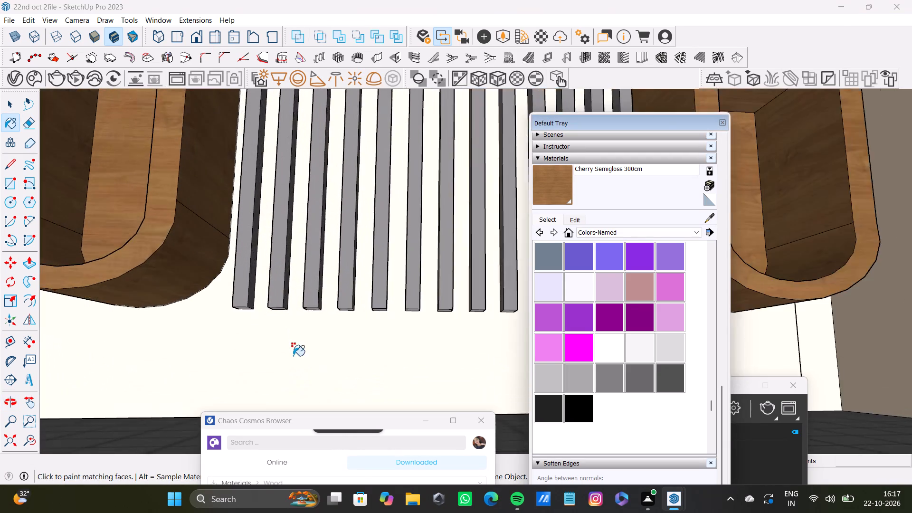
pyautogui.scroll(1, 293, 356)
pyautogui.moveTo(282, 347); pyautogui.dragTo(262, 345, button='middle')
pyautogui.scroll(9, 258, 328)
pyautogui.press('space')
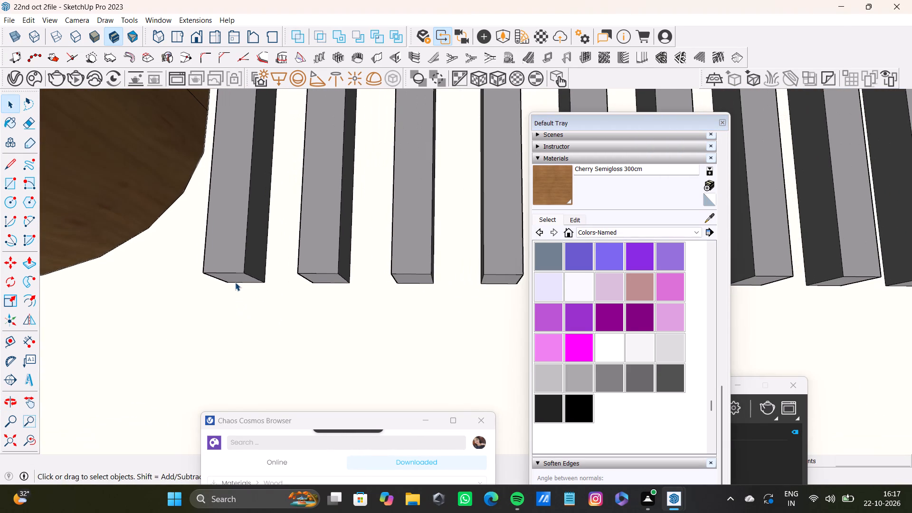
pyautogui.click(235, 282)
pyautogui.click(237, 275)
pyautogui.press('p')
pyautogui.scroll(-6, 272, 287)
pyautogui.moveTo(292, 294); pyautogui.dragTo(295, 361, button='middle')
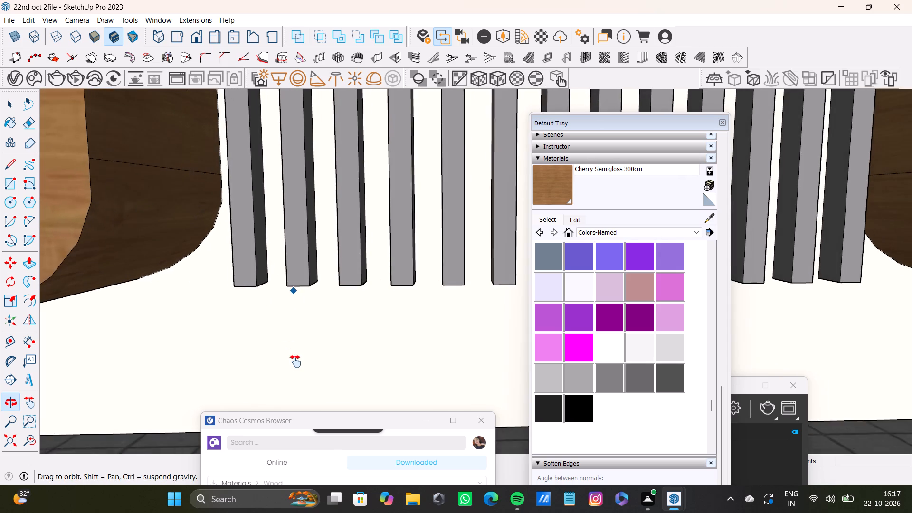
pyautogui.moveTo(295, 361); pyautogui.dragTo(252, 428, button='middle')
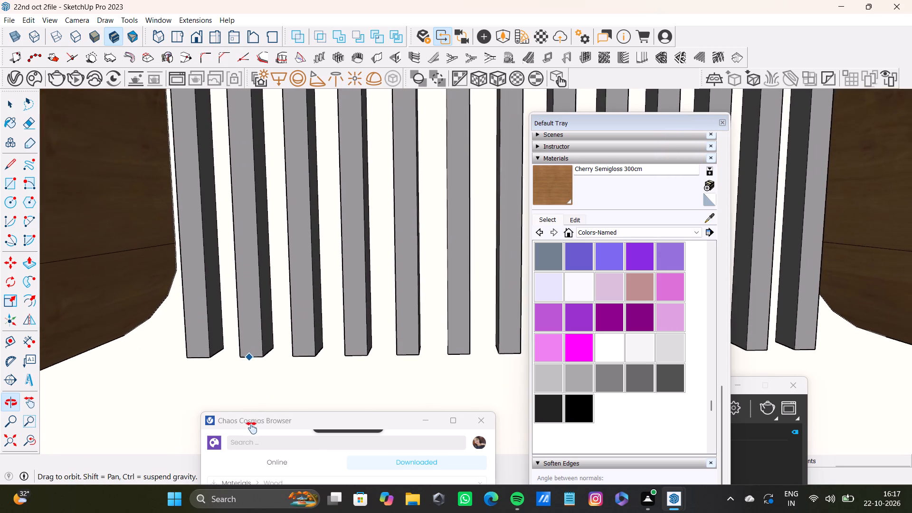
pyautogui.moveTo(252, 428); pyautogui.dragTo(232, 332, button='middle')
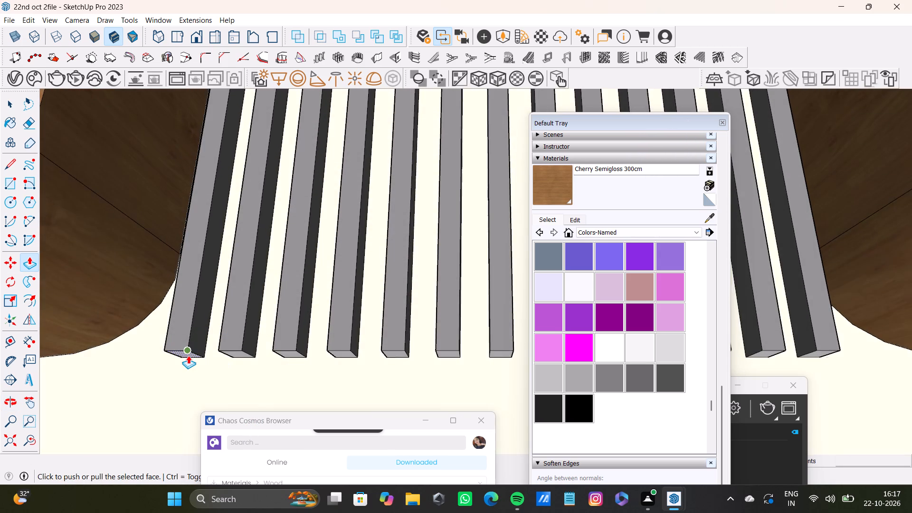
pyautogui.scroll(4, 188, 354)
pyautogui.moveTo(188, 354); pyautogui.dragTo(235, 114)
pyautogui.keyDown('shift'); pyautogui.moveTo(233, 123); pyautogui.dragTo(237, 359, button='middle'); pyautogui.keyUp('shift')
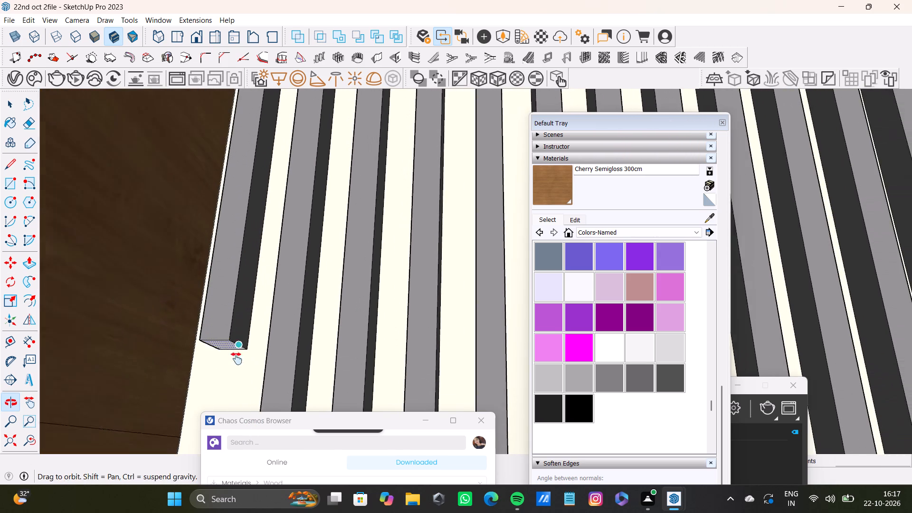
pyautogui.keyDown('shift'); pyautogui.moveTo(237, 359); pyautogui.dragTo(237, 366, button='middle'); pyautogui.keyUp('shift')
pyautogui.moveTo(227, 369); pyautogui.dragTo(240, 177)
pyautogui.moveTo(234, 173); pyautogui.dragTo(237, 337, button='middle')
# Examine the shortened first slat against the full-length slats and the shelves on the back wall.
pyautogui.scroll(-5, 241, 331)
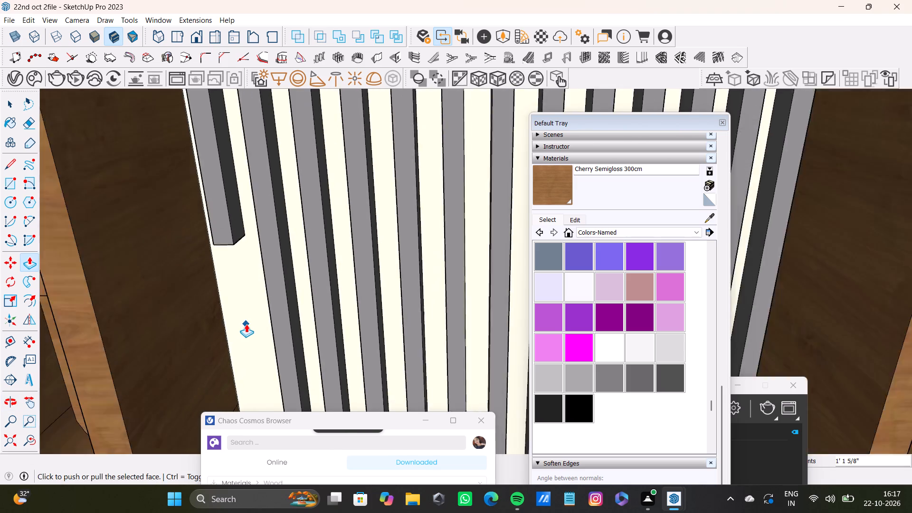
pyautogui.scroll(-3, 246, 324)
pyautogui.scroll(1, 246, 324)
pyautogui.scroll(-5, 243, 338)
pyautogui.moveTo(241, 354); pyautogui.dragTo(260, 297, button='middle')
pyautogui.scroll(-6, 260, 297)
pyautogui.moveTo(265, 297); pyautogui.dragTo(279, 296, button='middle')
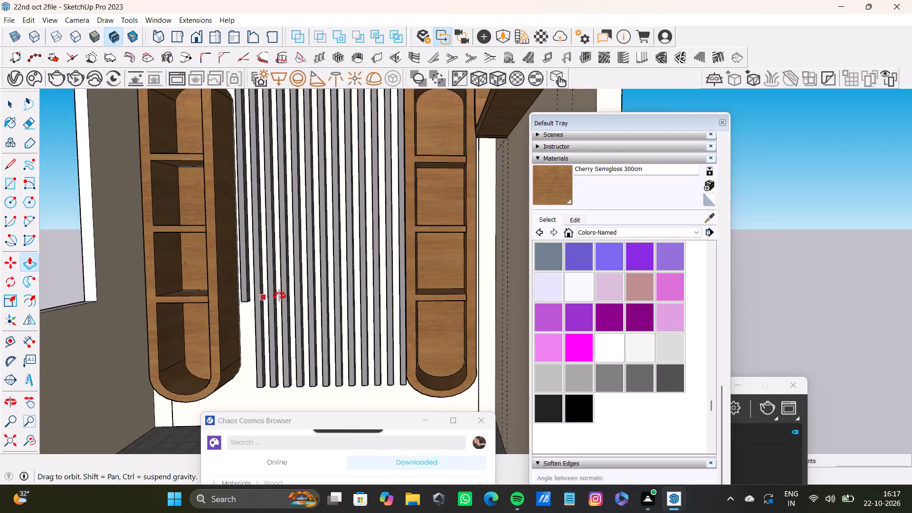
pyautogui.moveTo(279, 296); pyautogui.dragTo(285, 231, button='middle')
pyautogui.scroll(3, 257, 345)
pyautogui.keyDown('shift'); pyautogui.moveTo(257, 350); pyautogui.dragTo(271, 232, button='middle'); pyautogui.keyUp('shift')
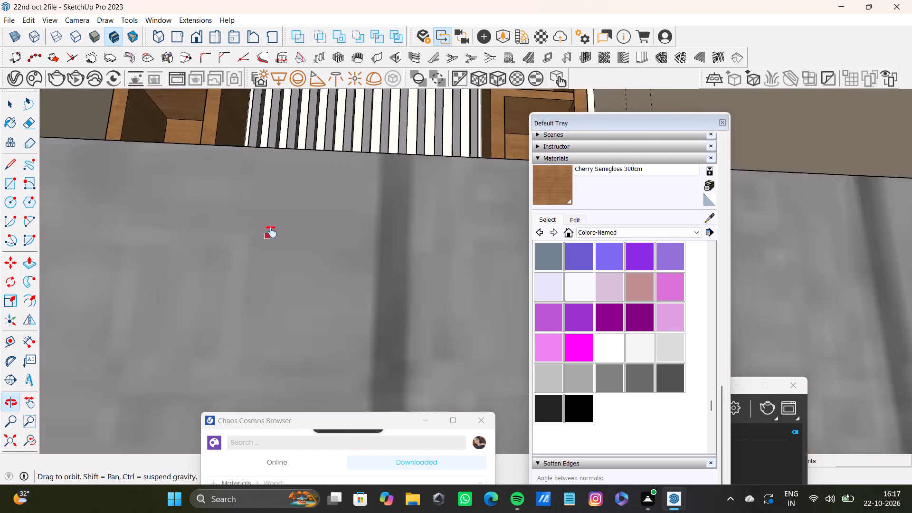
pyautogui.keyDown('shift'); pyautogui.moveTo(271, 232); pyautogui.dragTo(273, 228, button='middle'); pyautogui.keyUp('shift')
pyautogui.click(32, 441)
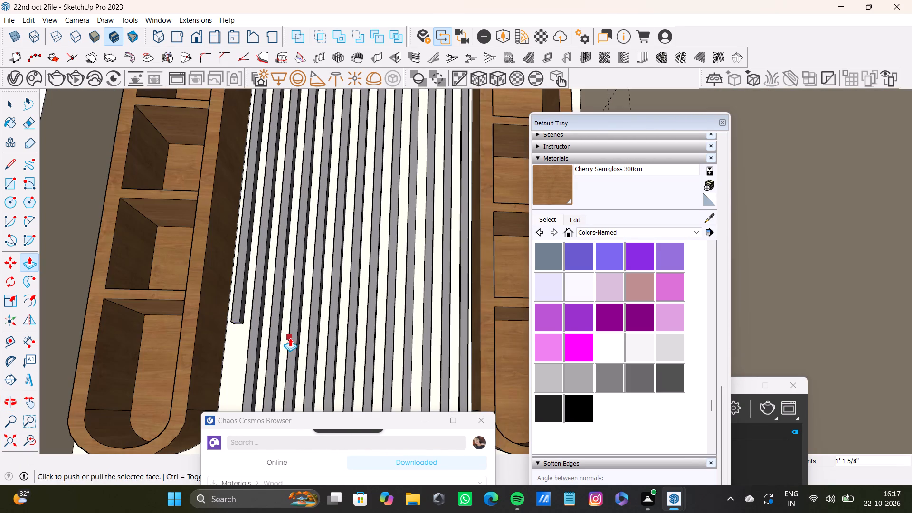
# Shorten the second slat with Push/Pull, moving its bottom face up 10 3/8" and about 1' 5 13/16" more, level with the first slat.
pyautogui.keyDown('shift'); pyautogui.moveTo(290, 338); pyautogui.dragTo(288, 237, button='middle'); pyautogui.keyUp('shift')
pyautogui.scroll(10, 228, 318)
pyautogui.moveTo(250, 358); pyautogui.dragTo(249, 317, button='middle')
pyautogui.scroll(3, 244, 323)
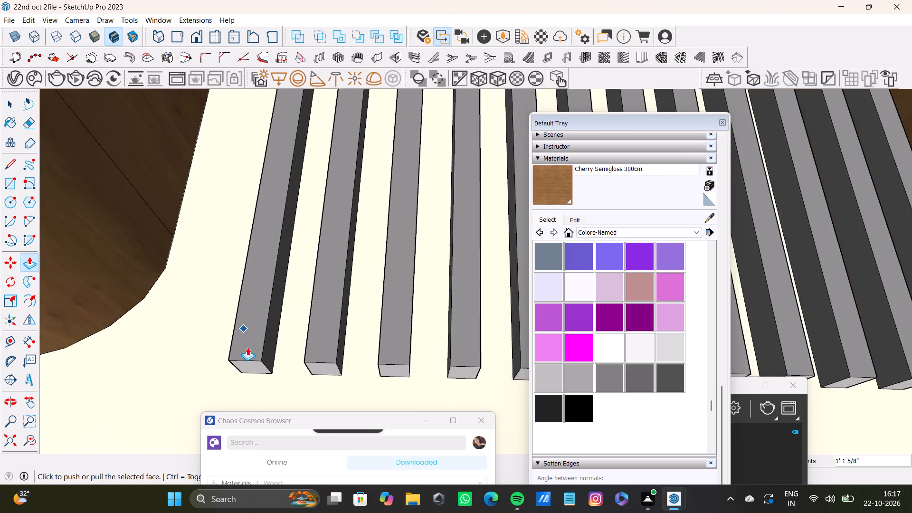
pyautogui.scroll(2, 247, 347)
pyautogui.press('space')
pyautogui.click(262, 373)
pyautogui.press('p')
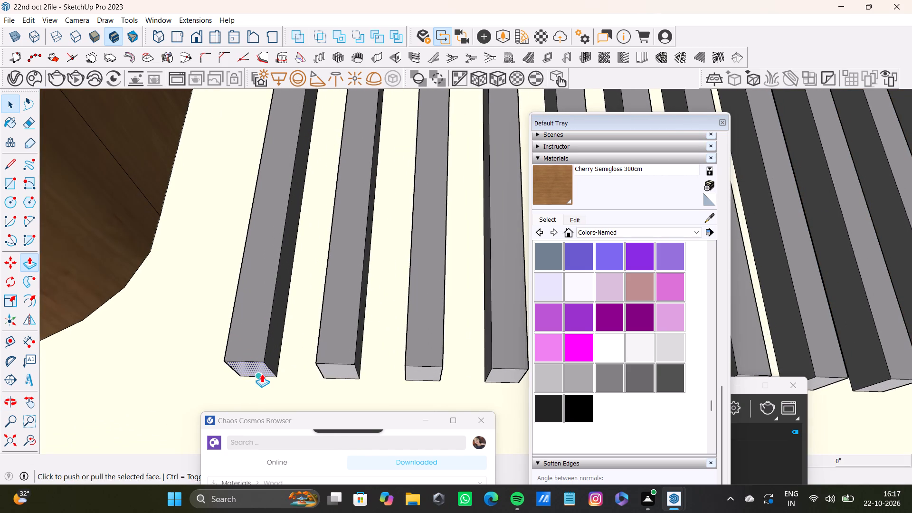
pyautogui.moveTo(263, 372); pyautogui.dragTo(282, 195)
pyautogui.keyDown('shift'); pyautogui.moveTo(279, 181); pyautogui.dragTo(273, 355, button='middle'); pyautogui.keyUp('shift')
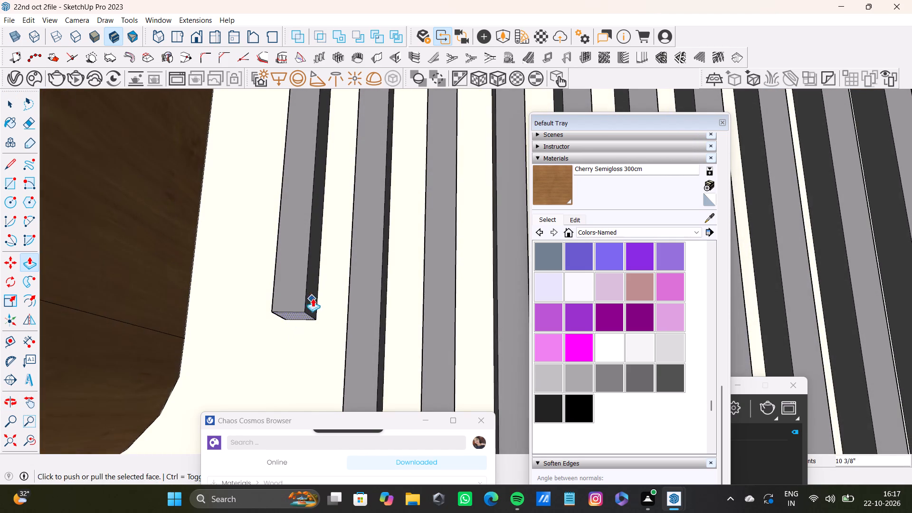
pyautogui.keyDown('shift'); pyautogui.moveTo(313, 298); pyautogui.dragTo(335, 339, button='middle'); pyautogui.keyUp('shift')
pyautogui.moveTo(319, 399); pyautogui.dragTo(275, 137)
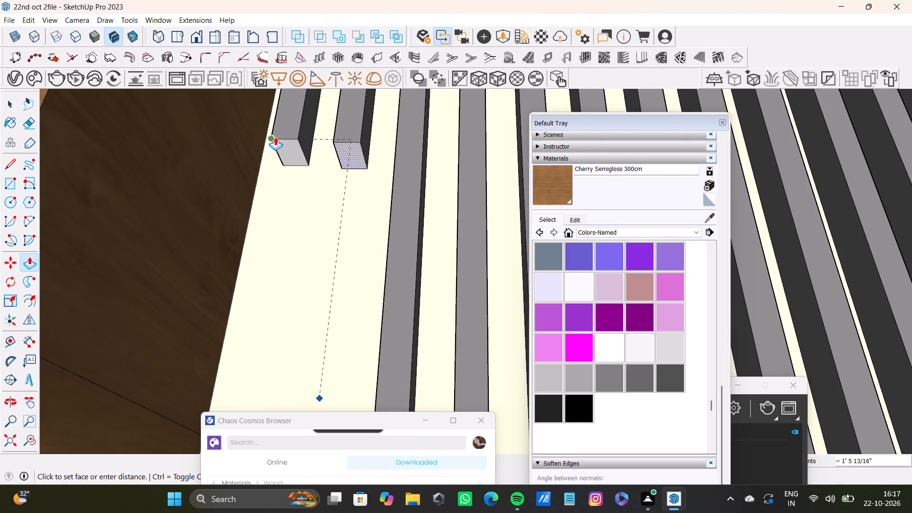
pyautogui.moveTo(275, 137); pyautogui.dragTo(275, 137)
# Shorten the third slat with Push/Pull, moving its bottom face up 1' 9/16" and about 1' 3 5/8" more, level with the first two.
pyautogui.scroll(-2, 405, 277)
pyautogui.keyDown('shift'); pyautogui.moveTo(411, 256); pyautogui.dragTo(380, 99, button='middle'); pyautogui.keyUp('shift')
pyautogui.press('space')
pyautogui.click(351, 363)
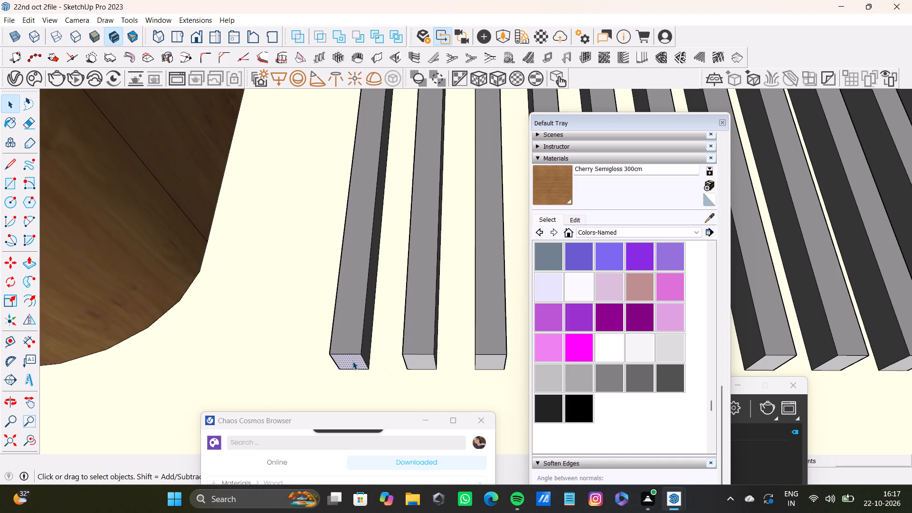
pyautogui.press('p')
pyautogui.moveTo(352, 361); pyautogui.dragTo(380, 190)
pyautogui.keyDown('shift'); pyautogui.moveTo(374, 187); pyautogui.dragTo(367, 319, button='middle'); pyautogui.keyUp('shift')
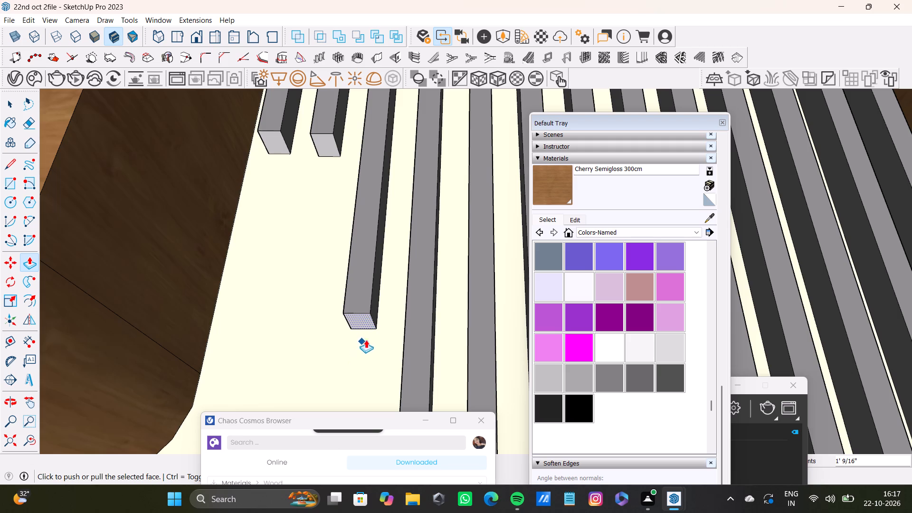
pyautogui.moveTo(369, 324); pyautogui.dragTo(321, 135)
# Inspect the three shortened slats beside the full-length ones, from the whole room to a closer view.
pyautogui.scroll(-5, 348, 201)
pyautogui.keyDown('shift'); pyautogui.middleClick(347, 205); pyautogui.keyUp('shift')
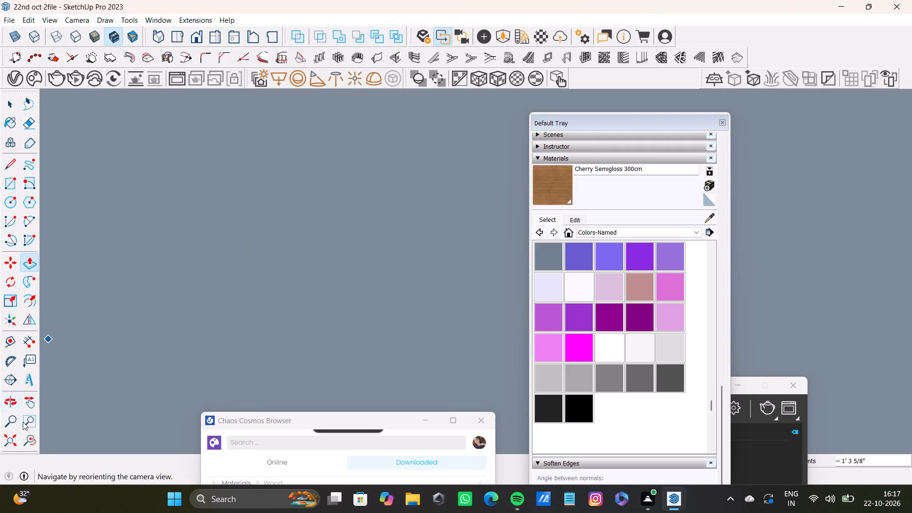
pyautogui.click(28, 441)
pyautogui.click(14, 440)
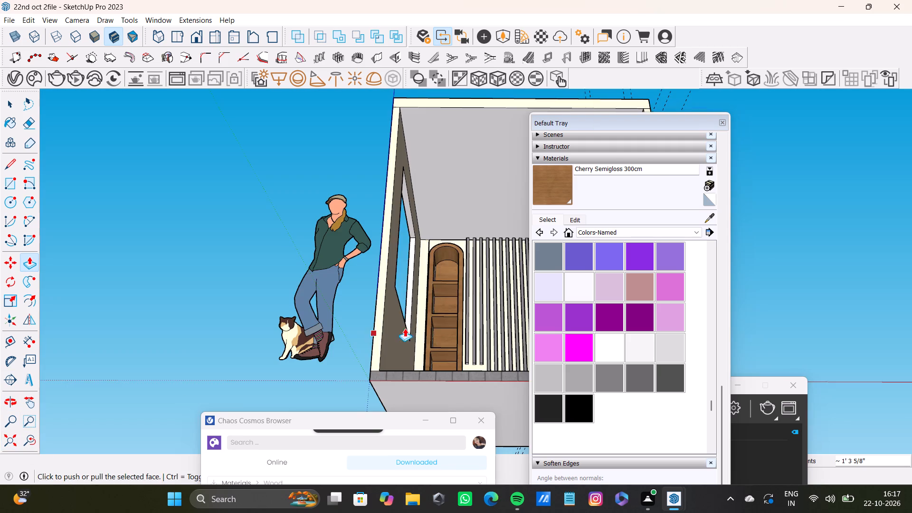
pyautogui.keyDown('shift'); pyautogui.moveTo(429, 324); pyautogui.dragTo(396, 319, button='middle'); pyautogui.keyUp('shift')
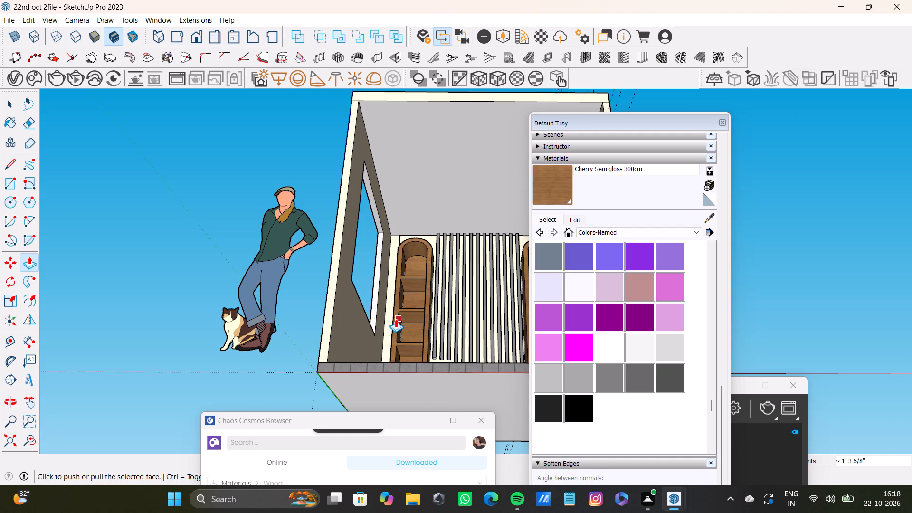
pyautogui.press('space')
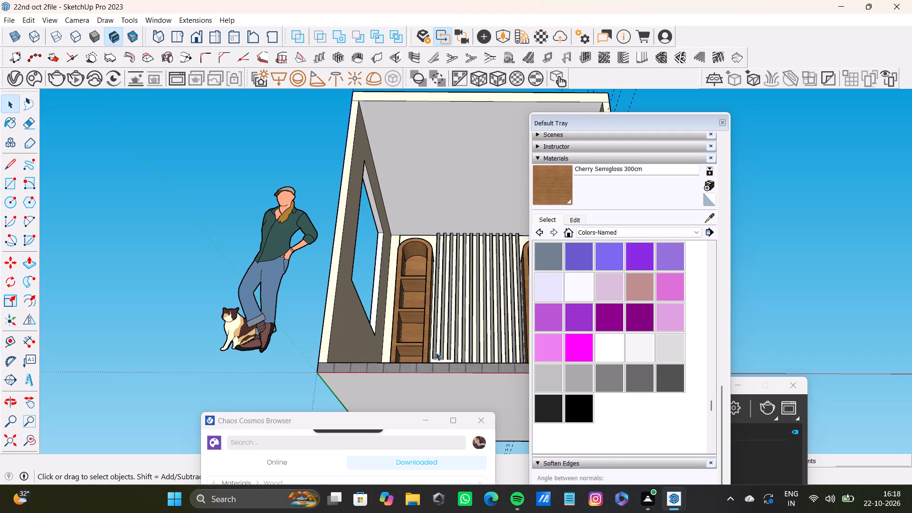
pyautogui.scroll(-3, 438, 350)
pyautogui.moveTo(449, 353); pyautogui.dragTo(435, 384, button='middle')
pyautogui.scroll(8, 435, 370)
pyautogui.keyDown('shift'); pyautogui.moveTo(445, 374); pyautogui.dragTo(418, 338, button='middle'); pyautogui.keyUp('shift')
pyautogui.scroll(8, 422, 321)
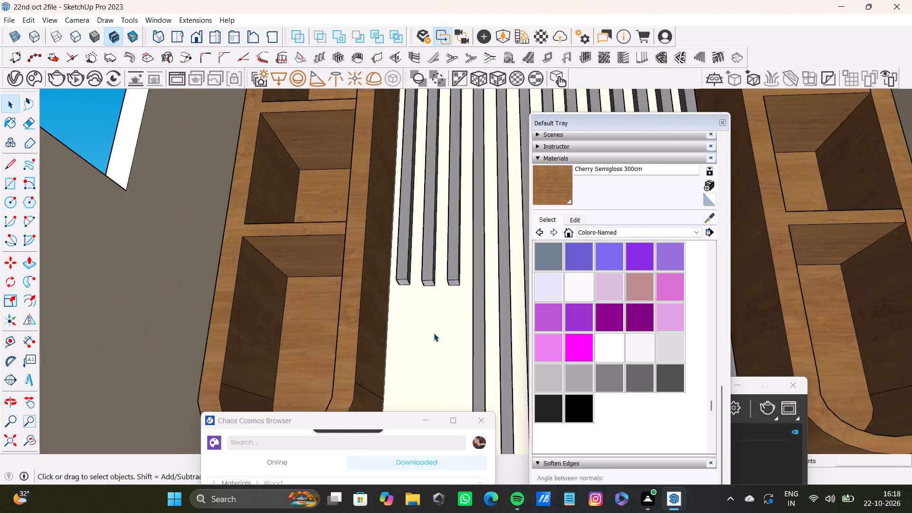
# Shorten the fourth slat with Push/Pull, moving its bottom face up 5 1/16" and further, with a final adjustment of about 11/16", level with the third.
pyautogui.keyDown('shift'); pyautogui.moveTo(482, 363); pyautogui.dragTo(413, 256, button='middle'); pyautogui.keyUp('shift')
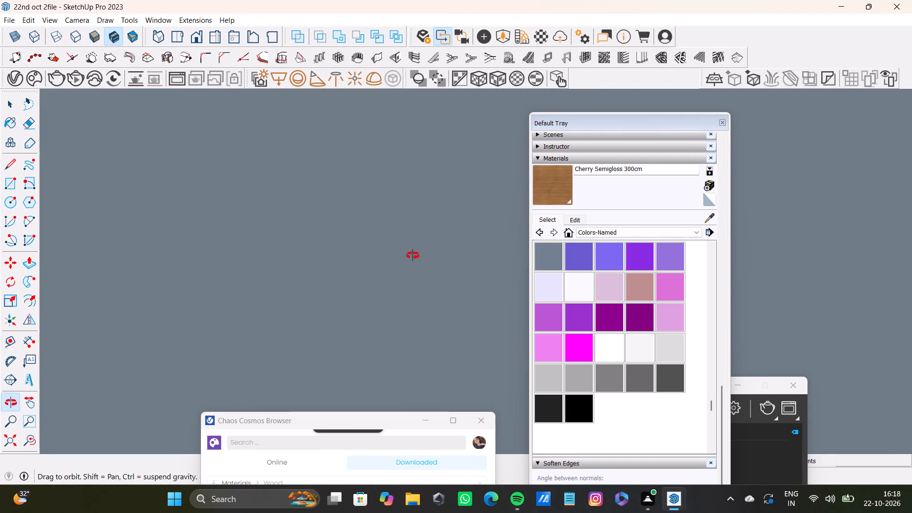
pyautogui.keyDown('shift'); pyautogui.moveTo(413, 256); pyautogui.dragTo(414, 257, button='middle'); pyautogui.keyUp('shift')
pyautogui.click(27, 440)
pyautogui.click(0, 438)
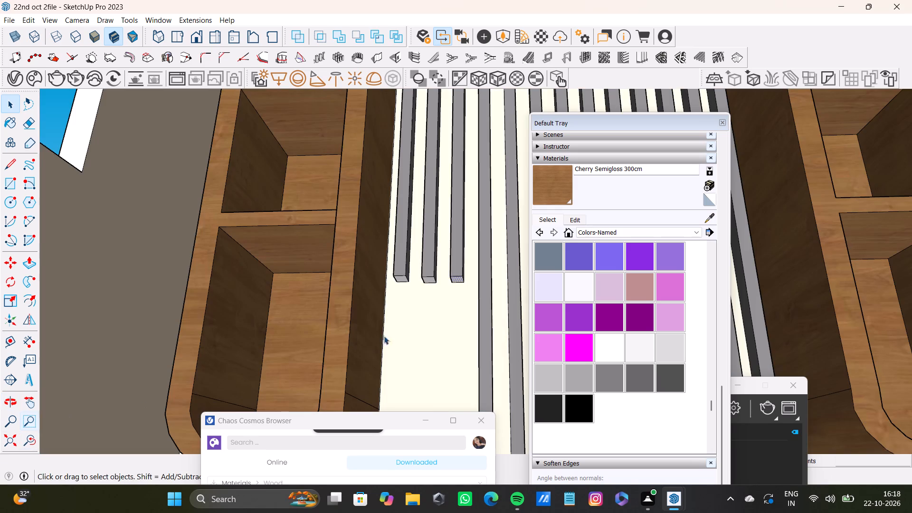
pyautogui.keyDown('shift'); pyautogui.moveTo(407, 318); pyautogui.dragTo(290, 276, button='middle'); pyautogui.keyUp('shift')
pyautogui.scroll(4, 361, 376)
pyautogui.keyDown('shift'); pyautogui.moveTo(370, 366); pyautogui.dragTo(354, 184, button='middle'); pyautogui.keyUp('shift')
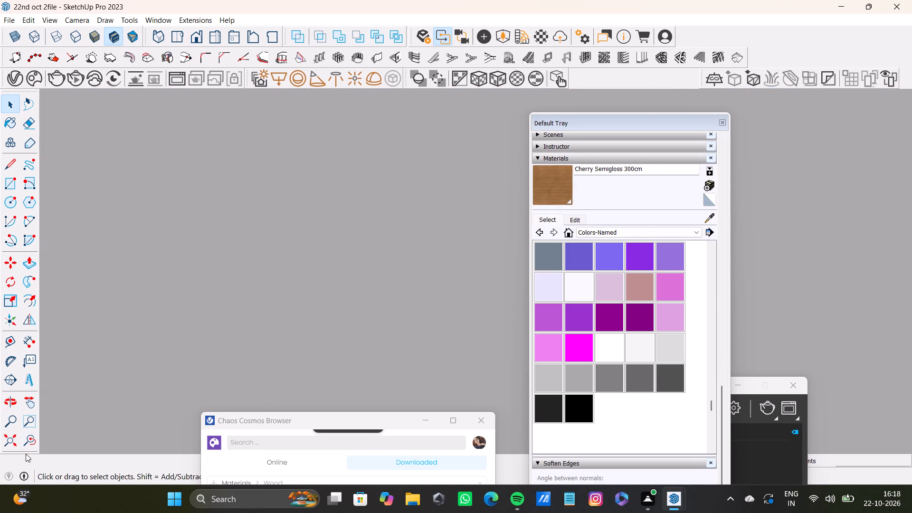
pyautogui.click(31, 442)
pyautogui.keyDown('shift'); pyautogui.moveTo(470, 312); pyautogui.dragTo(442, 219, button='middle'); pyautogui.keyUp('shift')
pyautogui.scroll(5, 329, 337)
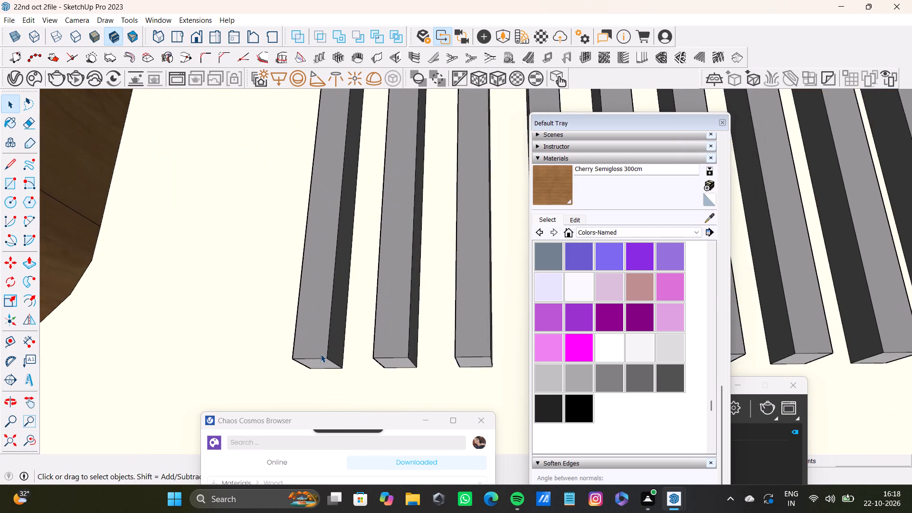
pyautogui.moveTo(321, 354); pyautogui.dragTo(319, 336, button='middle')
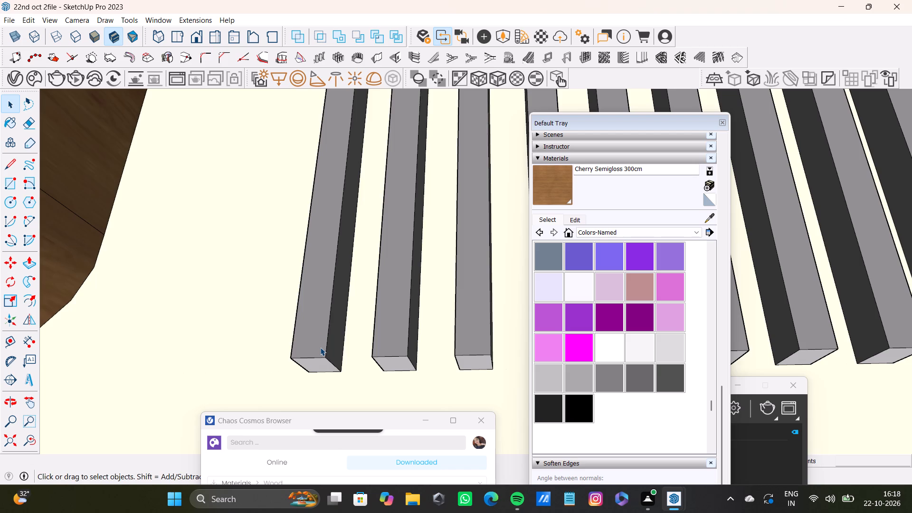
pyautogui.click(321, 370)
pyautogui.press('p')
pyautogui.moveTo(321, 364); pyautogui.dragTo(328, 276)
pyautogui.keyDown('shift'); pyautogui.moveTo(332, 259); pyautogui.dragTo(330, 344, button='middle'); pyautogui.keyUp('shift')
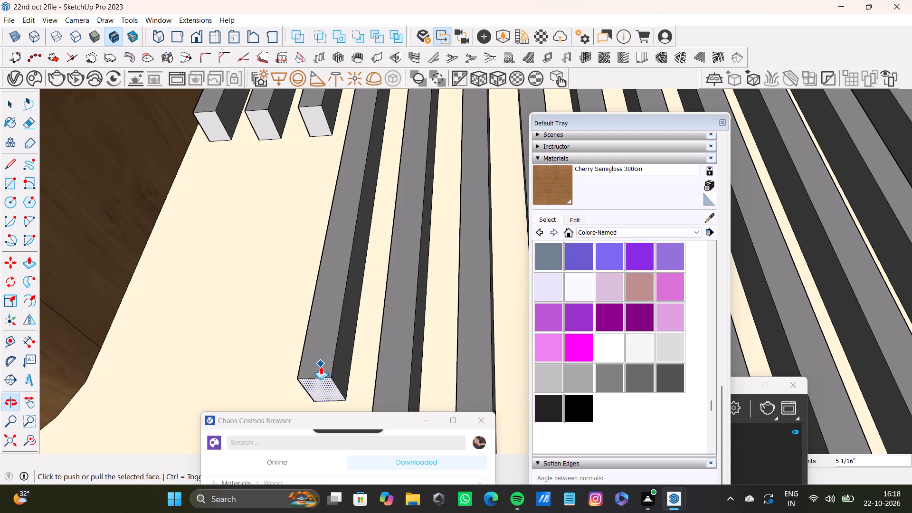
pyautogui.moveTo(321, 366); pyautogui.dragTo(298, 112)
pyautogui.moveTo(405, 248); pyautogui.dragTo(389, 224, button='middle')
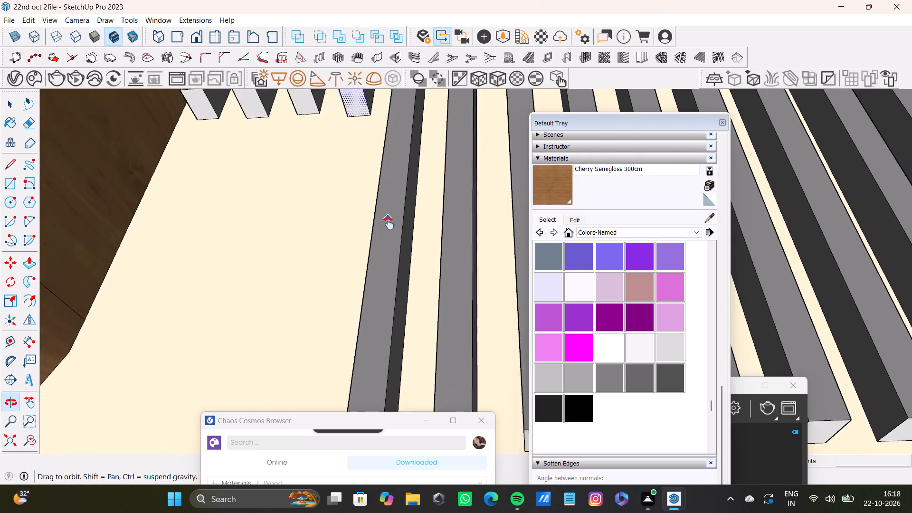
pyautogui.moveTo(389, 224); pyautogui.dragTo(405, 327, button='middle')
pyautogui.moveTo(367, 180); pyautogui.dragTo(366, 180)
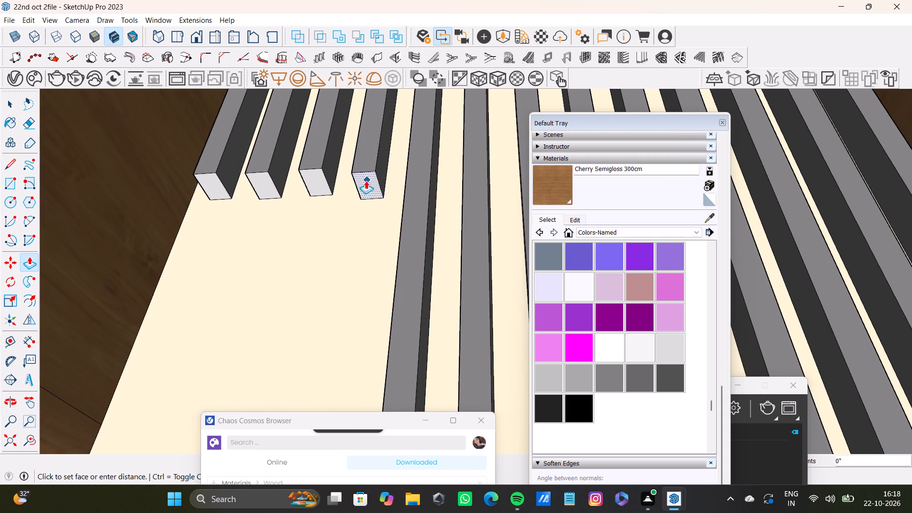
pyautogui.moveTo(366, 180); pyautogui.dragTo(318, 176)
# Shorten the fifth slat with Push/Pull, moving its bottom face up 8 3/16" and about 1' 8" more, level with the fourth slat.
pyautogui.scroll(-4, 389, 209)
pyautogui.keyDown('shift'); pyautogui.moveTo(400, 261); pyautogui.dragTo(399, 172, button='middle'); pyautogui.keyUp('shift')
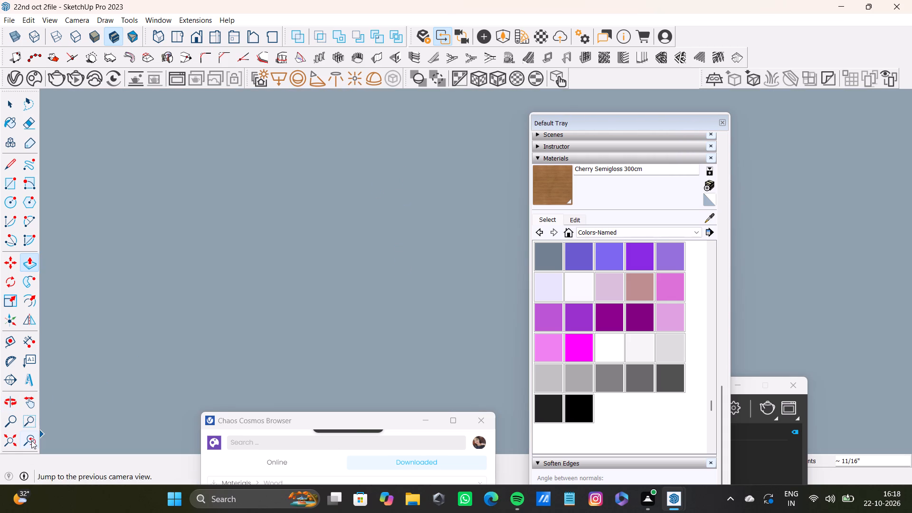
pyautogui.click(31, 440)
pyautogui.click(3, 440)
pyautogui.moveTo(438, 228); pyautogui.dragTo(343, 338, button='middle')
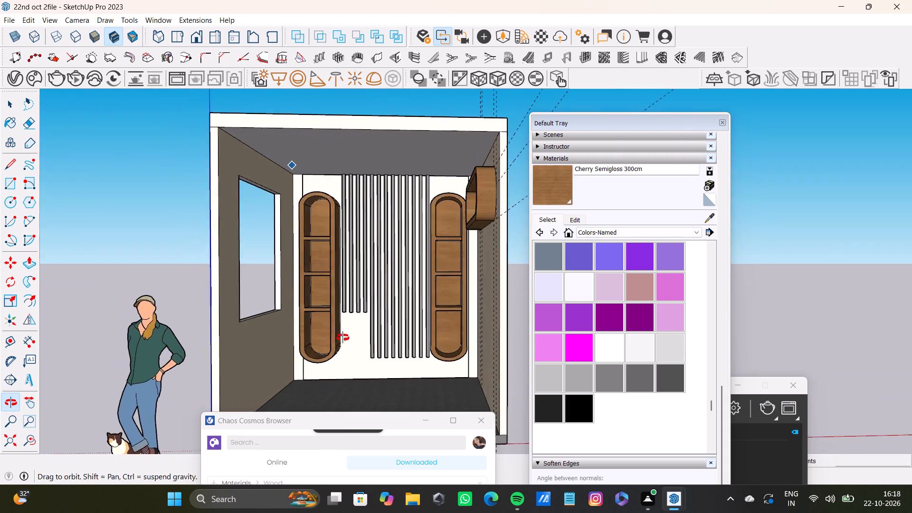
pyautogui.moveTo(343, 338); pyautogui.dragTo(344, 337, button='middle')
pyautogui.scroll(6, 373, 351)
pyautogui.moveTo(400, 361); pyautogui.dragTo(346, 334, button='middle')
pyautogui.scroll(7, 353, 337)
pyautogui.moveTo(383, 366); pyautogui.dragTo(376, 296, button='middle')
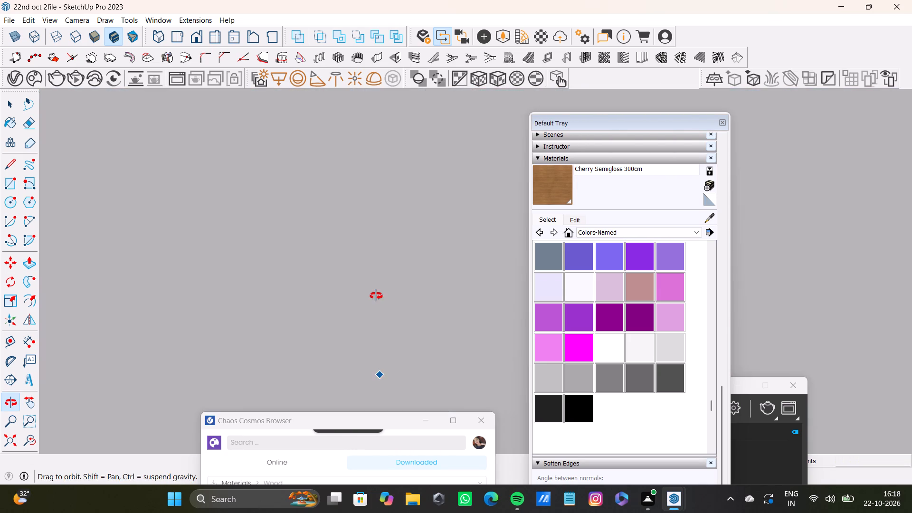
pyautogui.moveTo(376, 296); pyautogui.dragTo(380, 353, button='middle')
pyautogui.scroll(8, 385, 356)
pyautogui.moveTo(384, 361); pyautogui.dragTo(365, 216, button='middle')
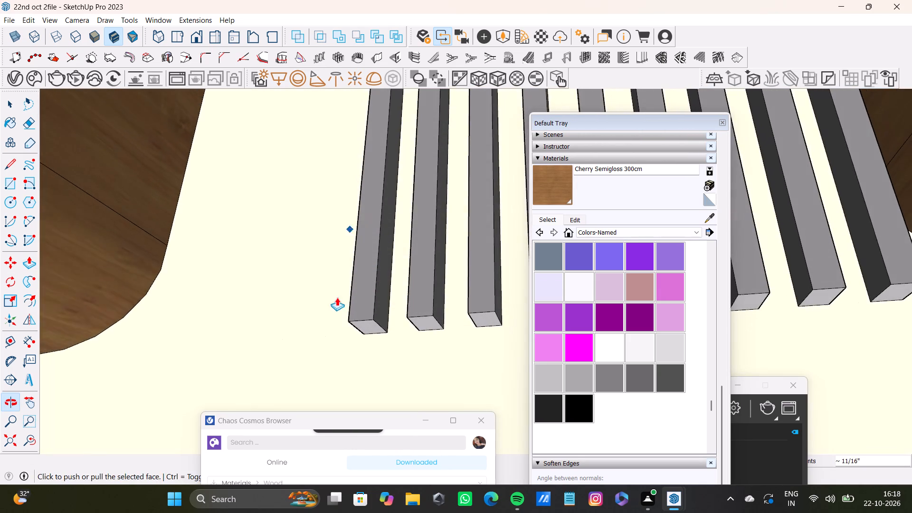
pyautogui.press('space')
pyautogui.scroll(3, 333, 323)
pyautogui.click(376, 328)
pyautogui.press('p')
pyautogui.moveTo(379, 329); pyautogui.dragTo(392, 194)
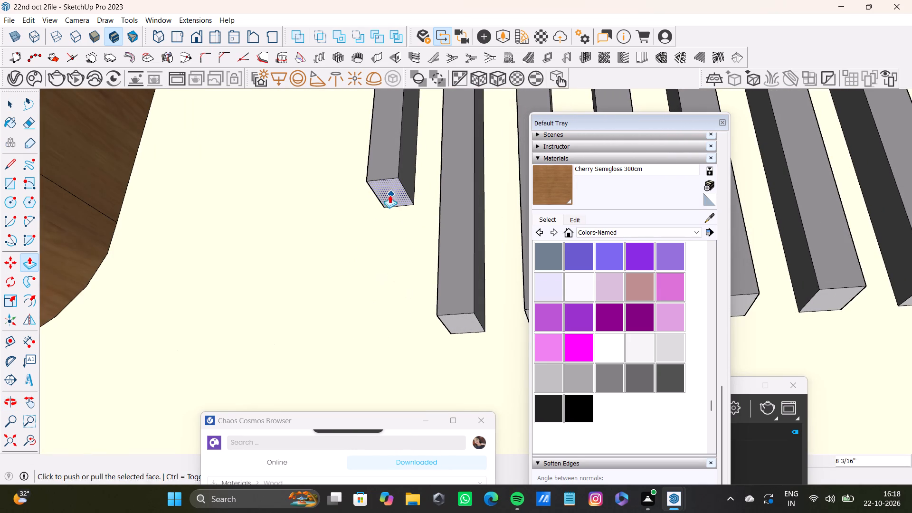
pyautogui.keyDown('shift'); pyautogui.moveTo(390, 180); pyautogui.dragTo(380, 305, button='middle'); pyautogui.keyUp('shift')
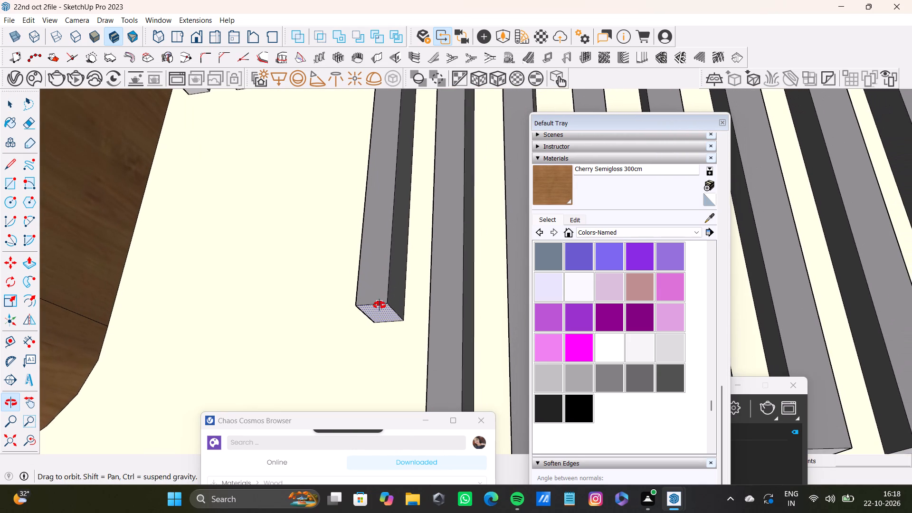
pyautogui.keyDown('shift'); pyautogui.moveTo(380, 305); pyautogui.dragTo(379, 256, button='middle'); pyautogui.keyUp('shift')
pyautogui.moveTo(379, 292); pyautogui.dragTo(371, 100)
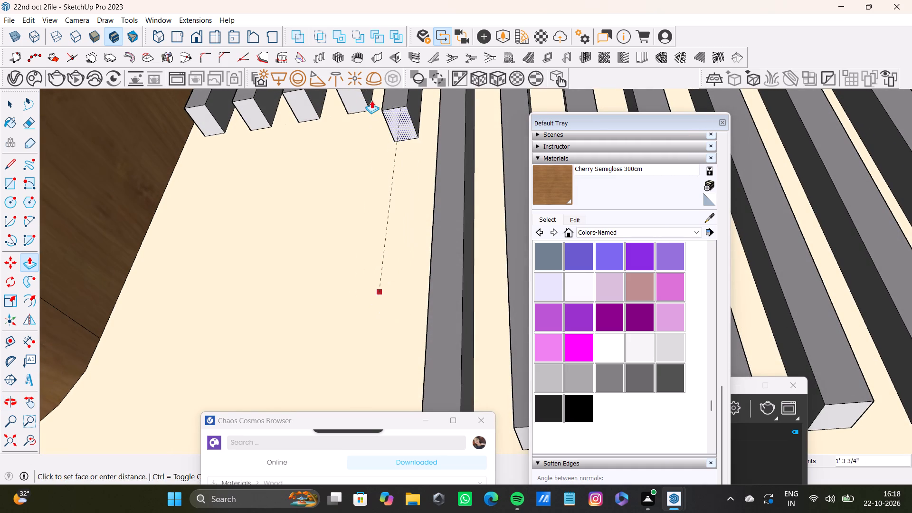
pyautogui.moveTo(371, 100); pyautogui.dragTo(361, 93)
# Shorten the sixth slat with Push/Pull, moving its bottom face up 9 3/8" and about 1' 6 13/16" more, level with the fifth slat.
pyautogui.scroll(-2, 381, 202)
pyautogui.keyDown('shift'); pyautogui.moveTo(405, 263); pyautogui.dragTo(382, 208, button='middle'); pyautogui.keyUp('shift')
pyautogui.click(31, 440)
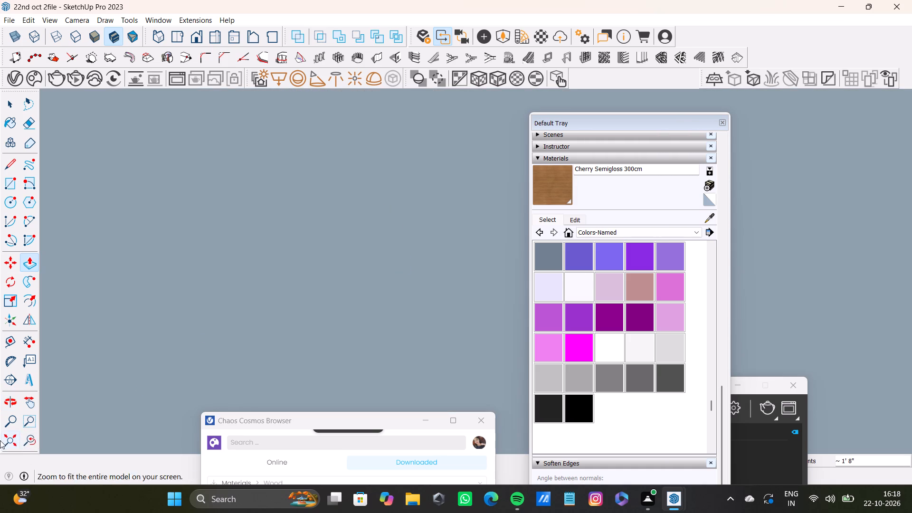
pyautogui.click(7, 436)
pyautogui.keyDown('shift'); pyautogui.moveTo(350, 317); pyautogui.dragTo(370, 352, button='middle'); pyautogui.keyUp('shift')
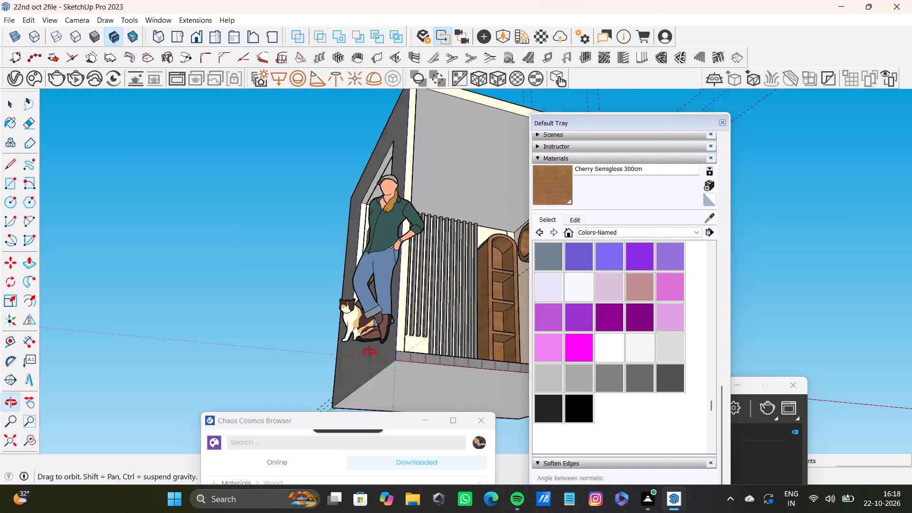
pyautogui.keyDown('shift'); pyautogui.moveTo(370, 352); pyautogui.dragTo(371, 369, button='middle'); pyautogui.keyUp('shift')
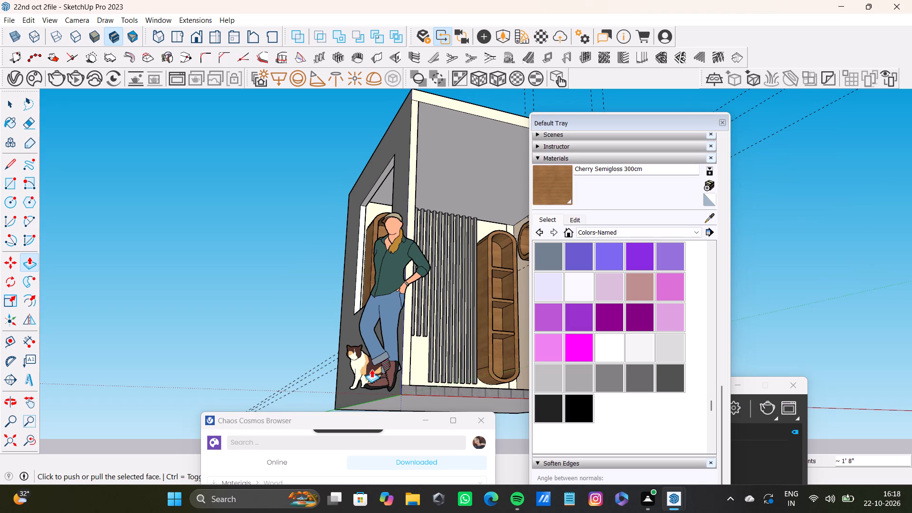
pyautogui.scroll(6, 445, 373)
pyautogui.keyDown('shift'); pyautogui.moveTo(451, 351); pyautogui.dragTo(407, 344, button='middle'); pyautogui.keyUp('shift')
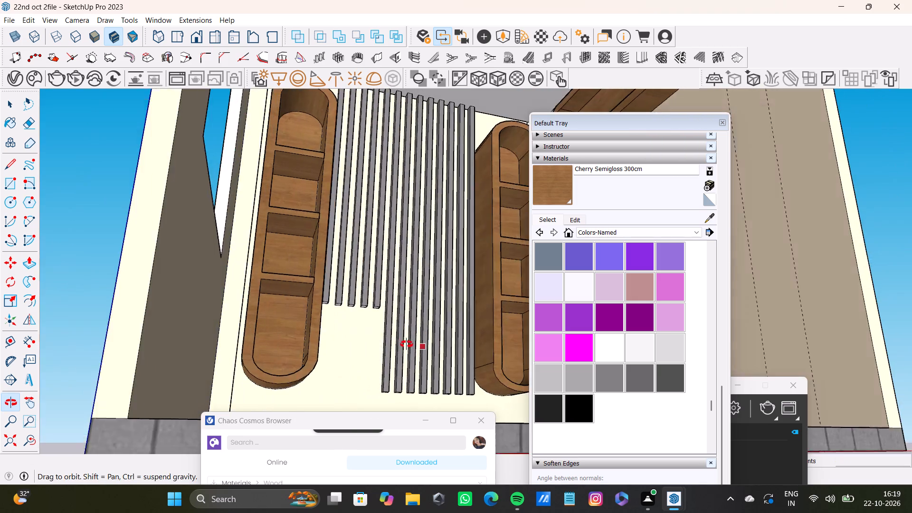
pyautogui.keyDown('shift'); pyautogui.moveTo(407, 344); pyautogui.dragTo(373, 347, button='middle'); pyautogui.keyUp('shift')
pyautogui.scroll(6, 370, 361)
pyautogui.moveTo(387, 365); pyautogui.dragTo(247, 305, button='middle')
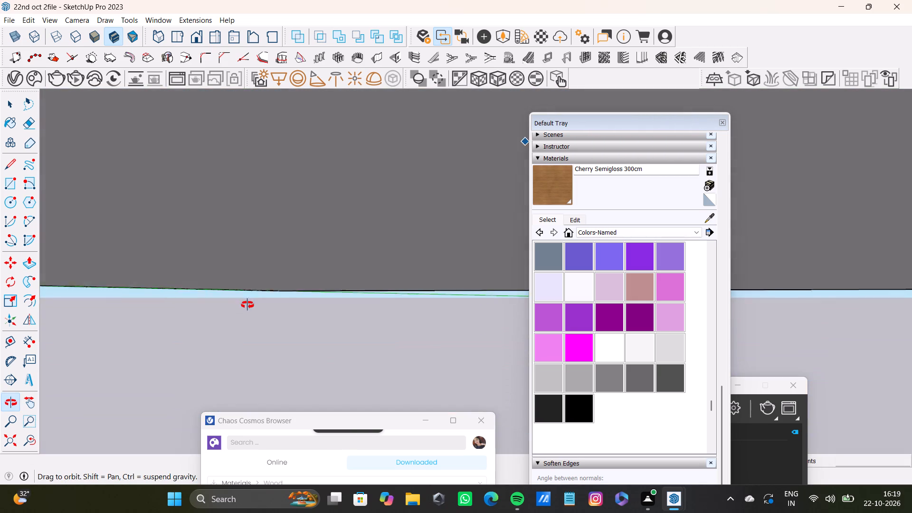
pyautogui.moveTo(247, 305); pyautogui.dragTo(278, 322, button='middle')
pyautogui.click(29, 444)
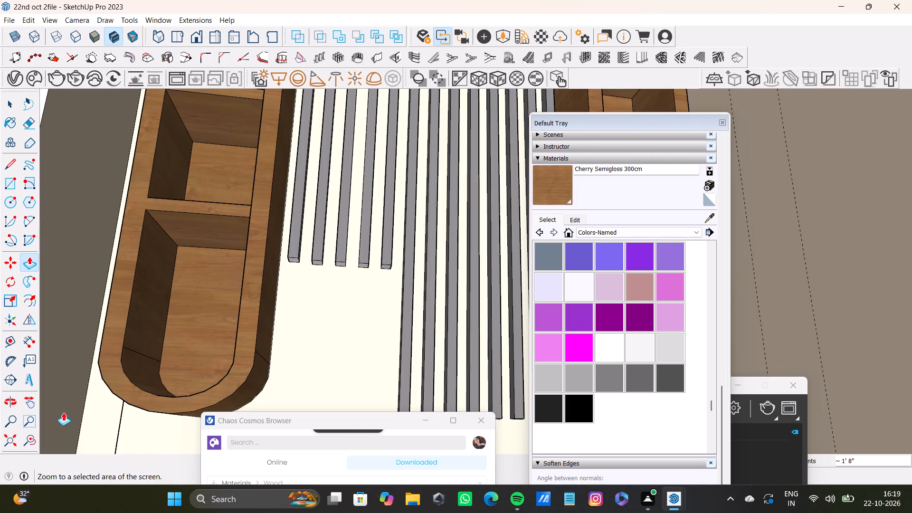
pyautogui.keyDown('shift'); pyautogui.moveTo(441, 318); pyautogui.dragTo(358, 256, button='middle'); pyautogui.keyUp('shift')
pyautogui.click(26, 441)
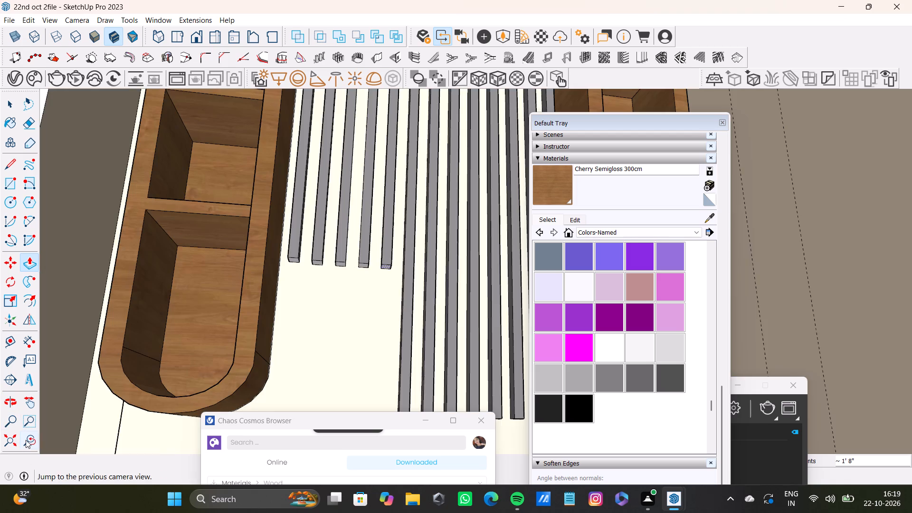
pyautogui.moveTo(393, 329); pyautogui.dragTo(340, 287, button='middle')
pyautogui.scroll(11, 365, 389)
pyautogui.moveTo(362, 353); pyautogui.dragTo(341, 331, button='middle')
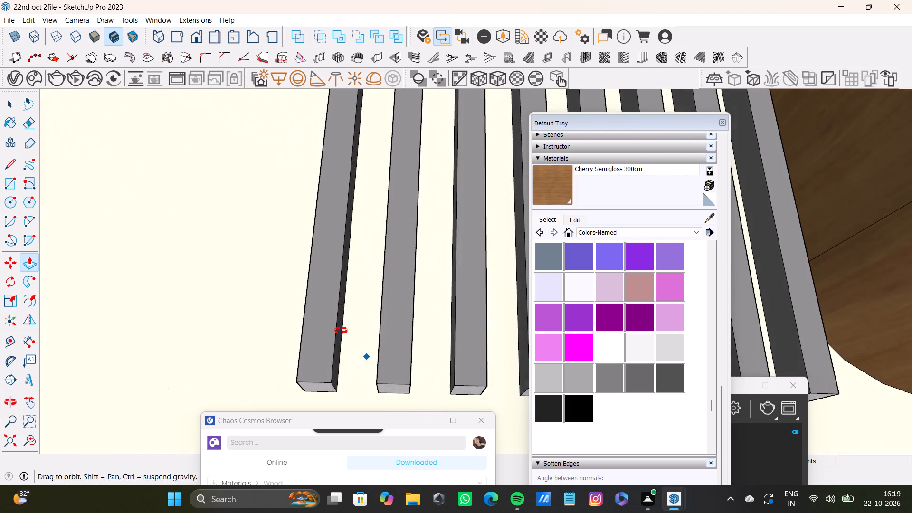
pyautogui.moveTo(341, 331); pyautogui.dragTo(337, 322, button='middle')
pyautogui.press('space')
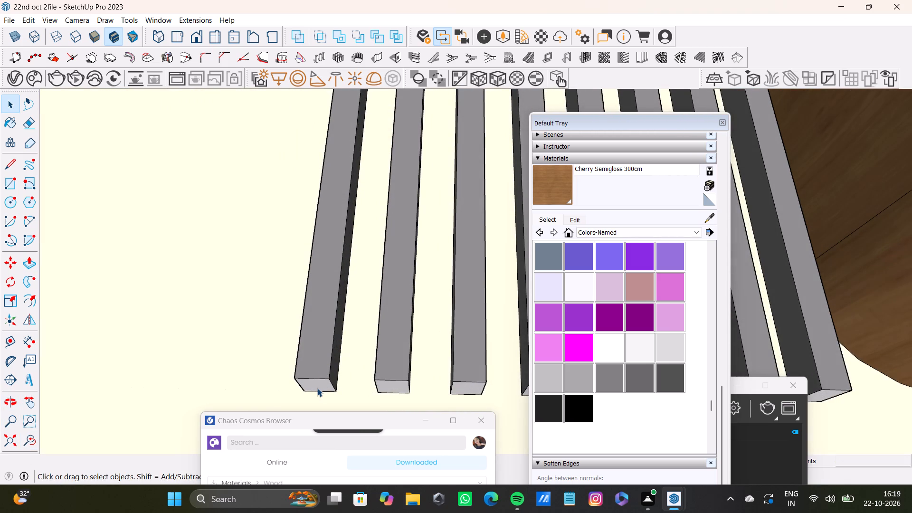
pyautogui.click(319, 390)
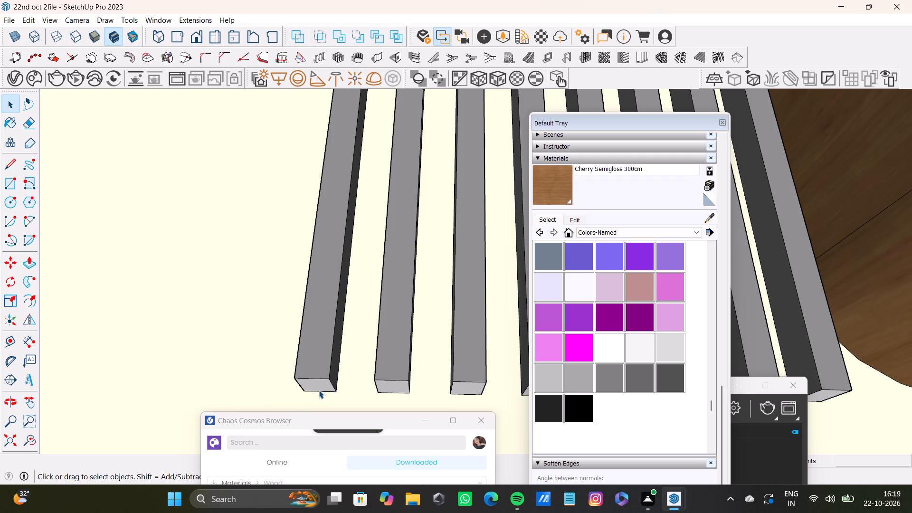
pyautogui.click(319, 387)
pyautogui.press('p')
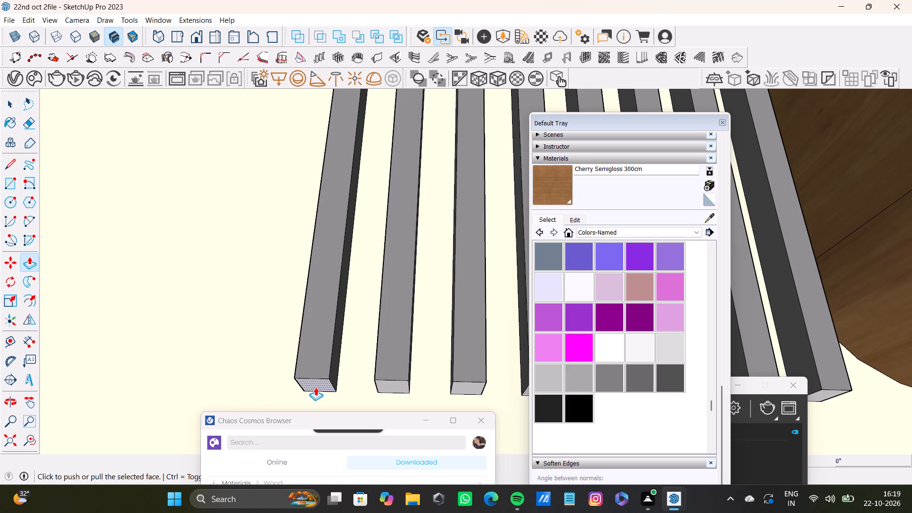
pyautogui.moveTo(321, 372); pyautogui.dragTo(341, 222)
pyautogui.keyDown('shift'); pyautogui.moveTo(331, 218); pyautogui.dragTo(355, 328, button='middle'); pyautogui.keyUp('shift')
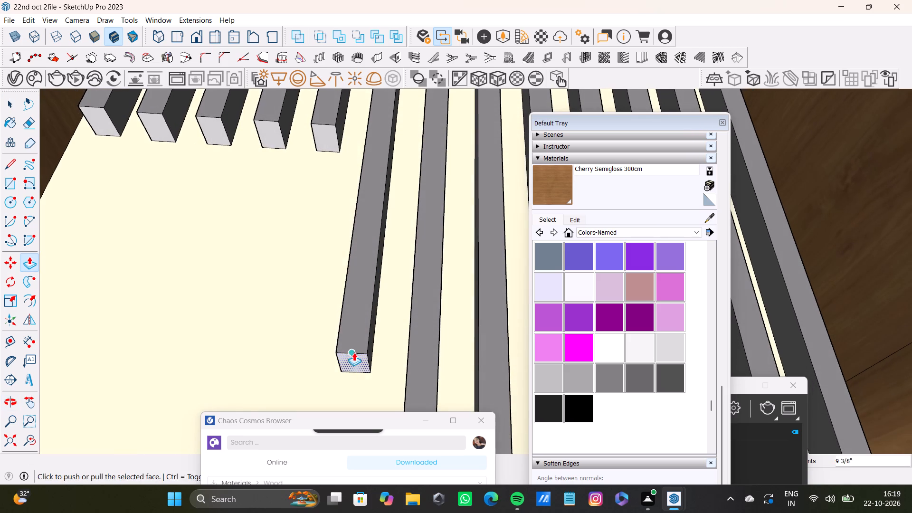
pyautogui.moveTo(353, 352); pyautogui.dragTo(318, 127)
# Shorten the seventh slat with Push/Pull in two moves, the second about 1' 10 1/16" up, leaving its bottom face level with the sixth.
pyautogui.keyDown('shift'); pyautogui.moveTo(458, 270); pyautogui.dragTo(418, 122, button='middle'); pyautogui.keyUp('shift')
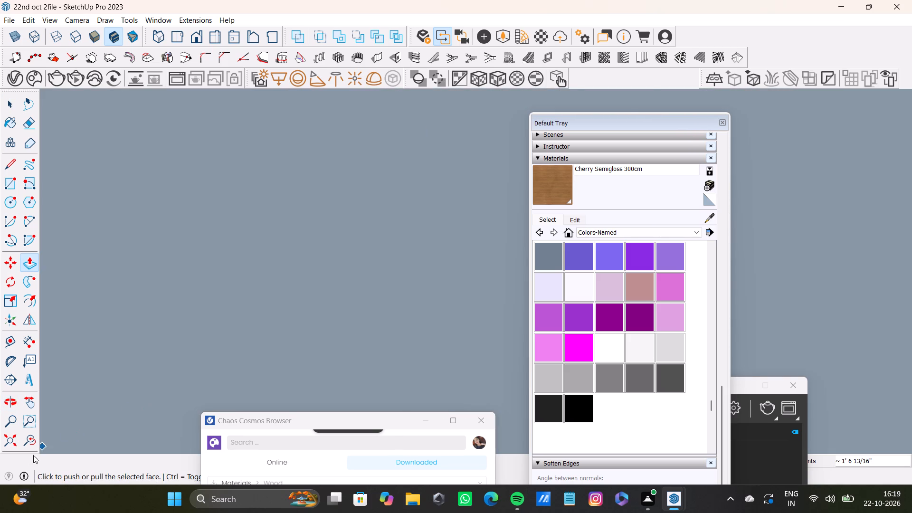
pyautogui.click(33, 441)
pyautogui.moveTo(318, 329); pyautogui.dragTo(267, 176, button='middle')
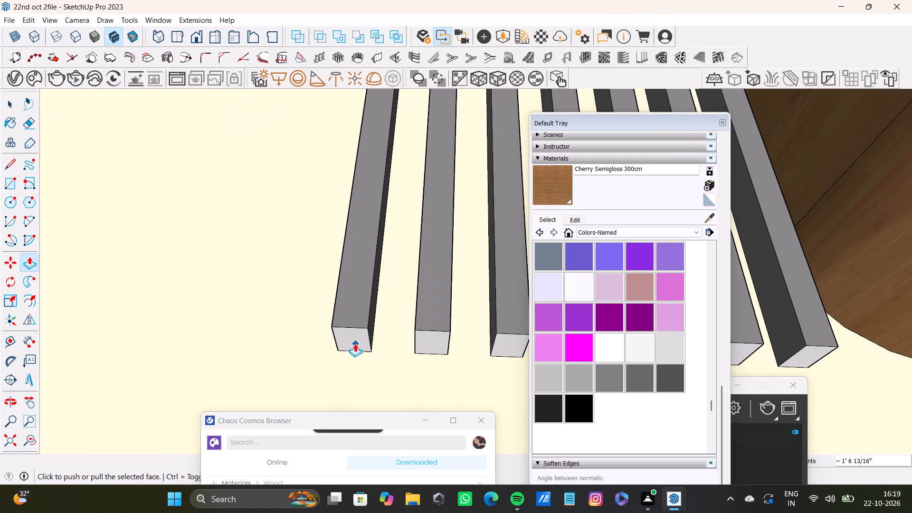
pyautogui.press('space')
pyautogui.click(355, 342)
pyautogui.press('p')
pyautogui.moveTo(355, 342); pyautogui.dragTo(358, 252)
pyautogui.keyDown('shift'); pyautogui.moveTo(369, 231); pyautogui.dragTo(379, 378, button='middle'); pyautogui.keyUp('shift')
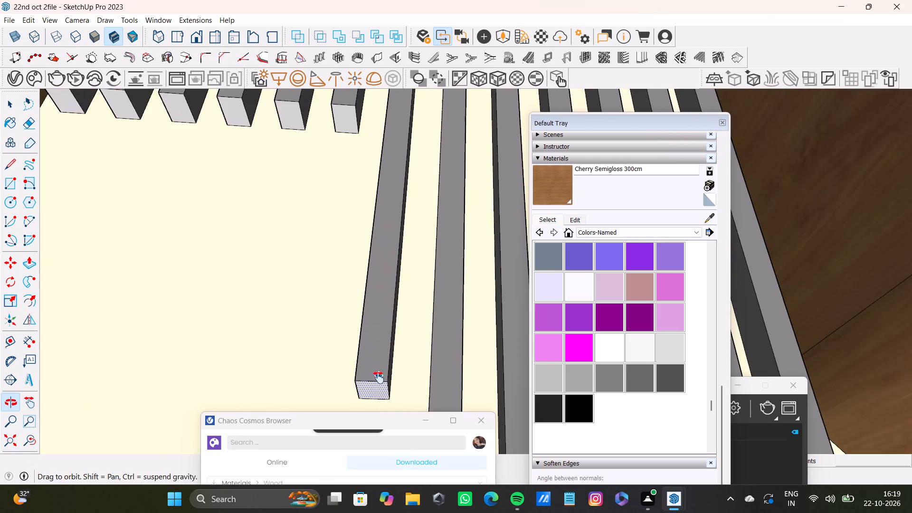
pyautogui.keyDown('shift'); pyautogui.moveTo(379, 378); pyautogui.dragTo(378, 361, button='middle'); pyautogui.keyUp('shift')
pyautogui.moveTo(373, 369); pyautogui.dragTo(343, 124)
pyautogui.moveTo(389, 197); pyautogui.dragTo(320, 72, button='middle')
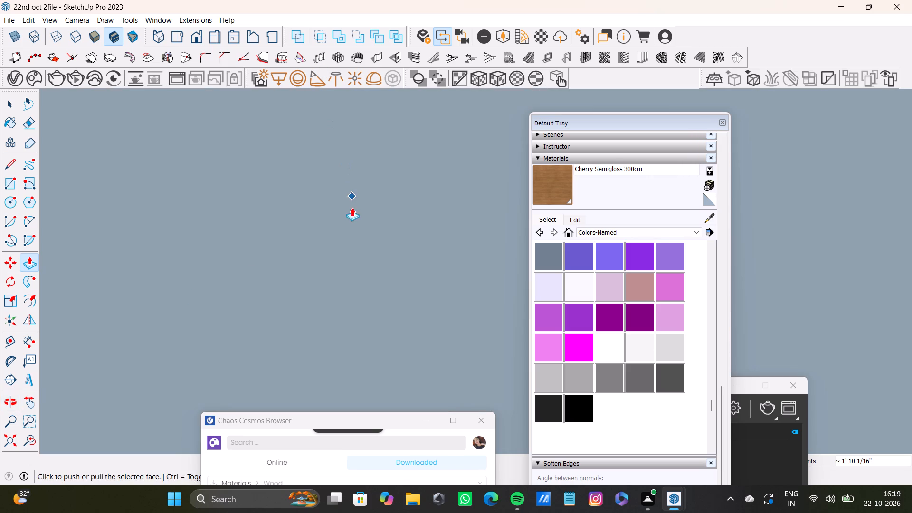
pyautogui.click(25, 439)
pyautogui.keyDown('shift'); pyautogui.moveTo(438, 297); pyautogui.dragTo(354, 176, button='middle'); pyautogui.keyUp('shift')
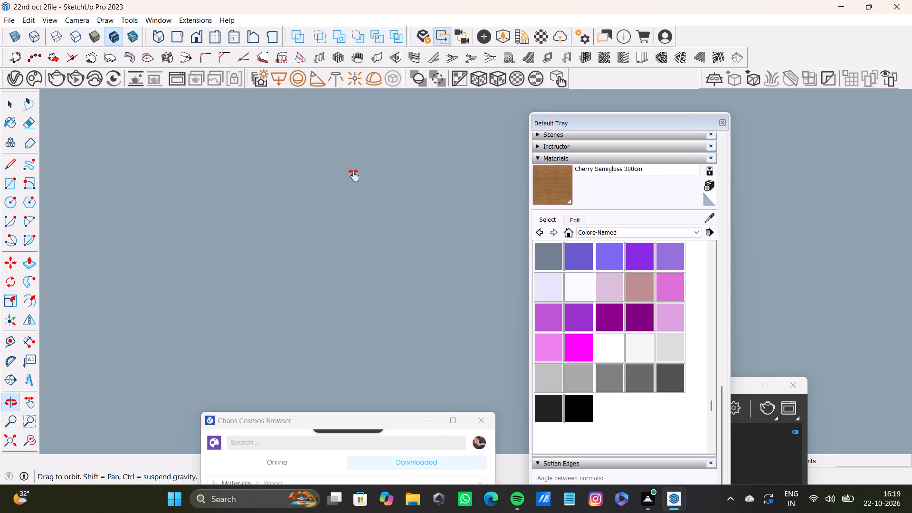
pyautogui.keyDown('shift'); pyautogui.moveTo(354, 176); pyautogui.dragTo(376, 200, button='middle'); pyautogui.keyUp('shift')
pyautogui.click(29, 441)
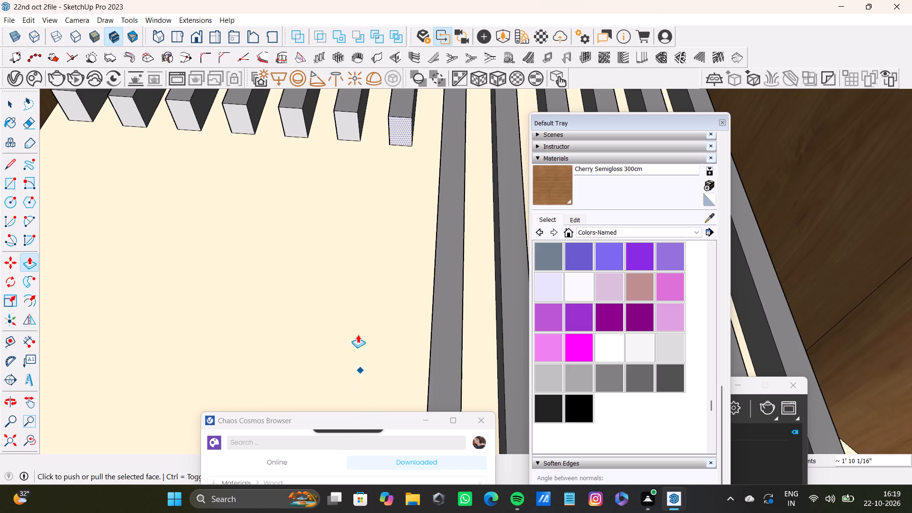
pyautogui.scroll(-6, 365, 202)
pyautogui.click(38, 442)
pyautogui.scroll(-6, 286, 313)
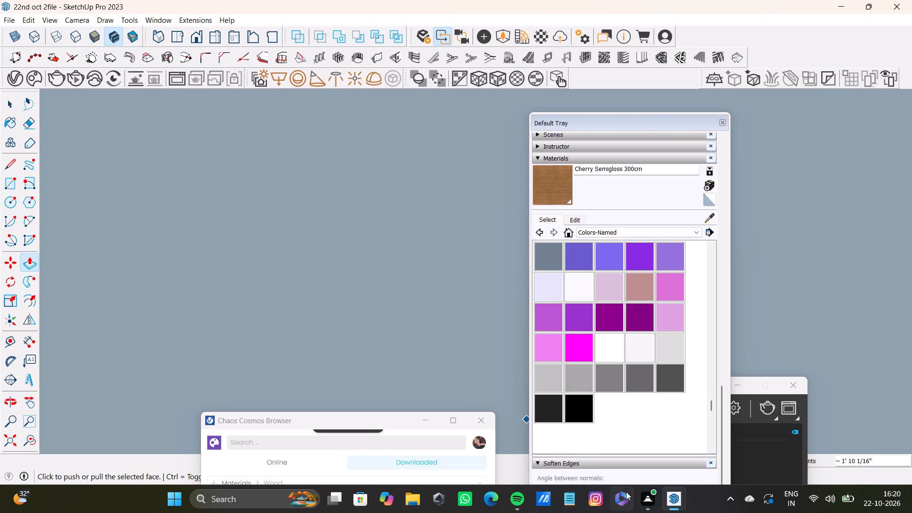
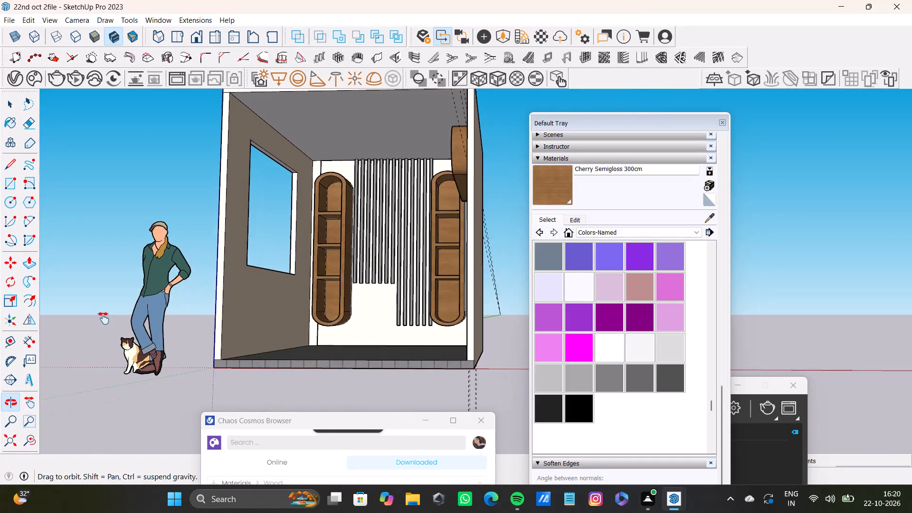
# Shorten the eighth slat with Push/Pull, moving its bottom face up in stages with a final adjustment of about 7/8", level with the seventh.
pyautogui.scroll(9, 221, 289)
pyautogui.keyDown('shift'); pyautogui.moveTo(380, 336); pyautogui.dragTo(274, 312, button='middle'); pyautogui.keyUp('shift')
pyautogui.scroll(8, 320, 304)
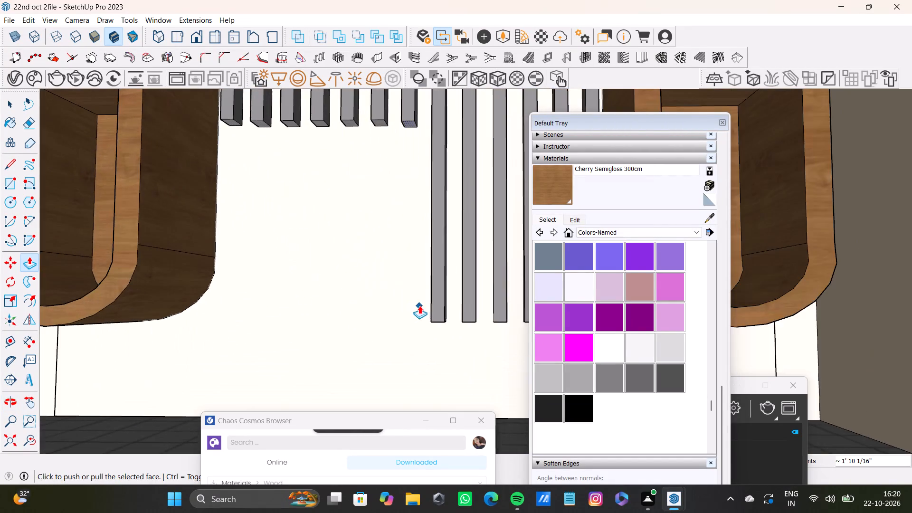
pyautogui.moveTo(422, 306); pyautogui.dragTo(428, 248, button='middle')
pyautogui.scroll(1, 398, 240)
pyautogui.scroll(3, 431, 303)
pyautogui.keyDown('shift'); pyautogui.moveTo(435, 294); pyautogui.dragTo(436, 331, button='middle'); pyautogui.keyUp('shift')
pyautogui.click(27, 436)
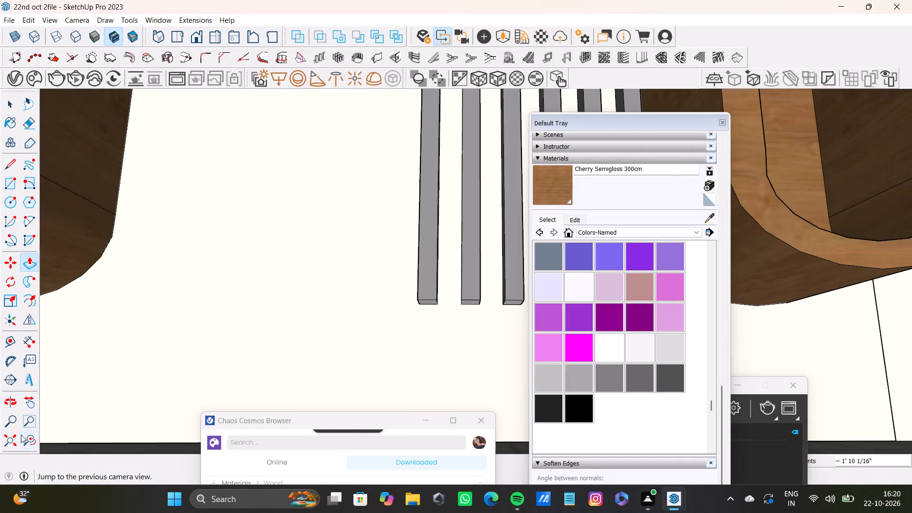
pyautogui.keyDown('shift'); pyautogui.moveTo(435, 283); pyautogui.dragTo(426, 300, button='middle'); pyautogui.keyUp('shift')
pyautogui.press('space')
pyautogui.scroll(2, 420, 336)
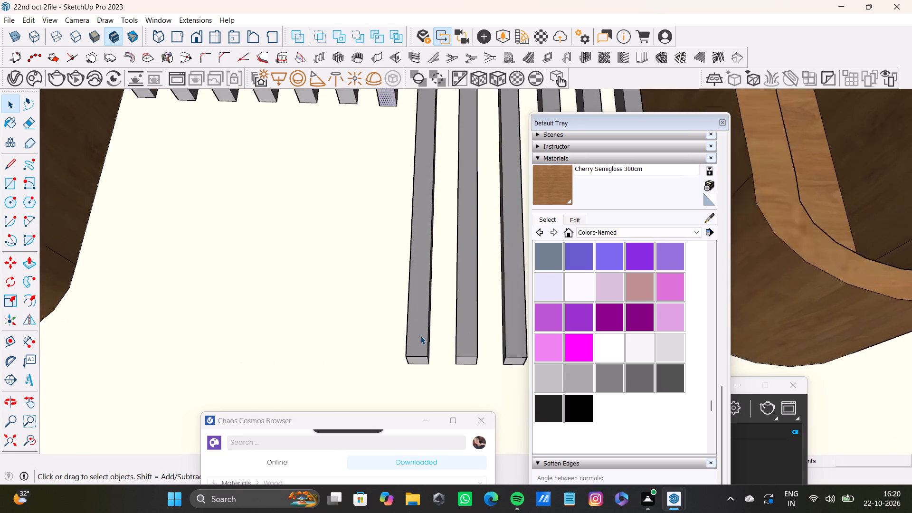
pyautogui.scroll(2, 420, 336)
pyautogui.click(419, 370)
pyautogui.press('p')
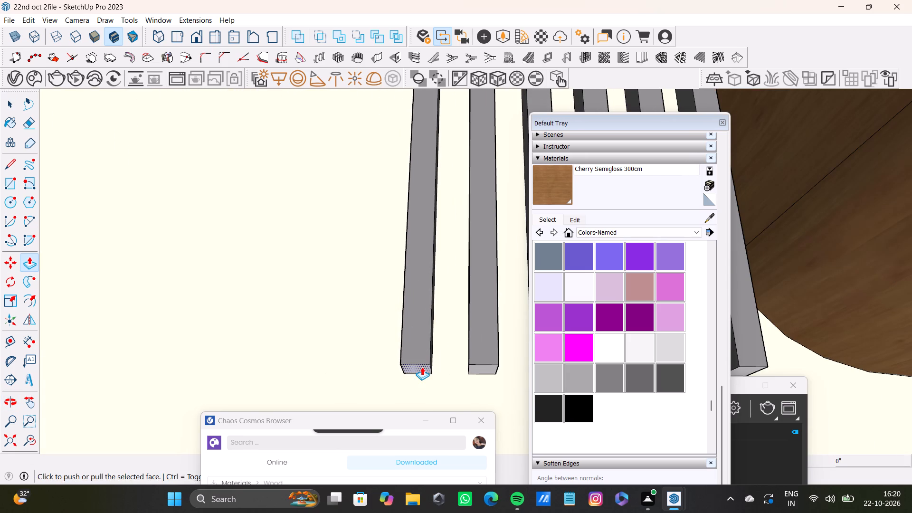
pyautogui.moveTo(422, 367); pyautogui.dragTo(416, 245)
pyautogui.keyDown('shift'); pyautogui.moveTo(414, 242); pyautogui.dragTo(416, 272, button='middle'); pyautogui.keyUp('shift')
pyautogui.moveTo(414, 298); pyautogui.dragTo(413, 236)
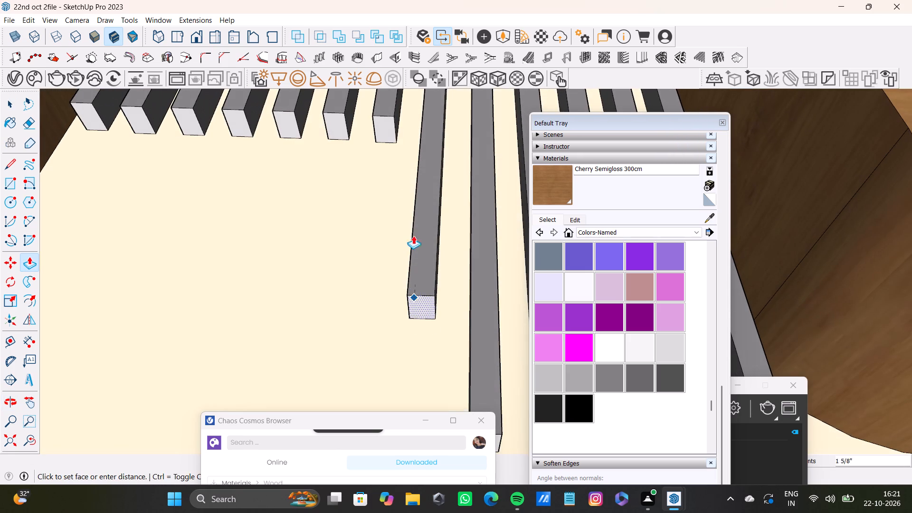
pyautogui.moveTo(413, 236); pyautogui.dragTo(382, 120)
pyautogui.moveTo(434, 137); pyautogui.dragTo(375, 120)
# Shorten the ninth slat with Push/Pull in two moves, the second about 1' 3 7/8" up, leaving its bottom face level with the eighth.
pyautogui.scroll(-3, 399, 176)
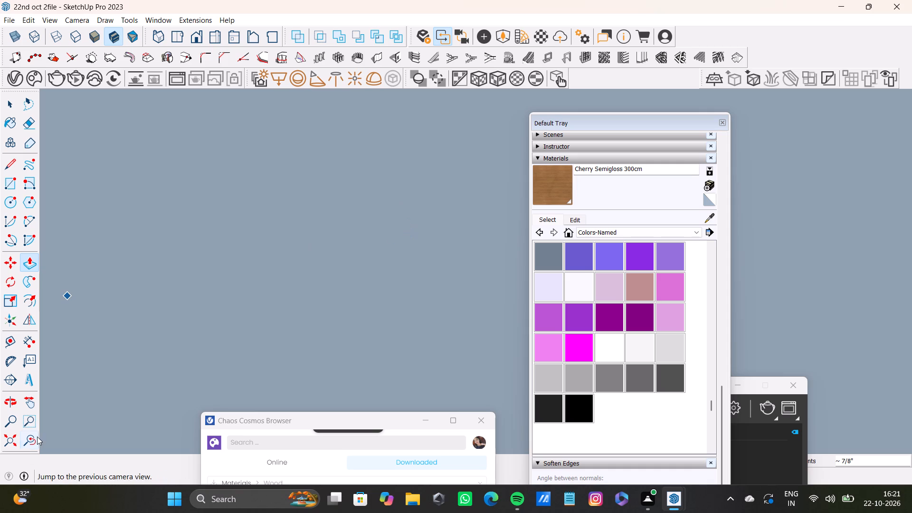
pyautogui.click(37, 437)
pyautogui.keyDown('shift'); pyautogui.moveTo(356, 341); pyautogui.dragTo(316, 281, button='middle'); pyautogui.keyUp('shift')
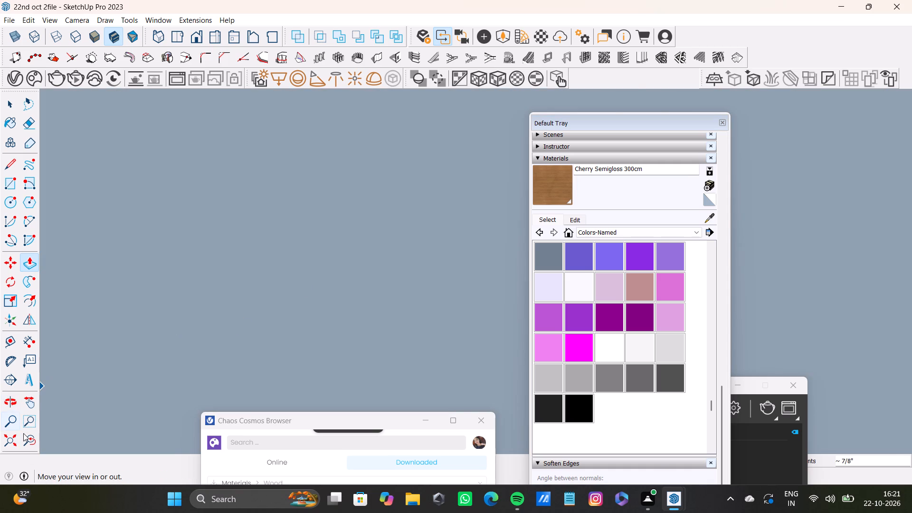
pyautogui.click(30, 441)
pyautogui.keyDown('shift'); pyautogui.moveTo(386, 341); pyautogui.dragTo(338, 276, button='middle'); pyautogui.keyUp('shift')
pyautogui.click(33, 439)
pyautogui.moveTo(180, 404); pyautogui.dragTo(227, 423, button='middle')
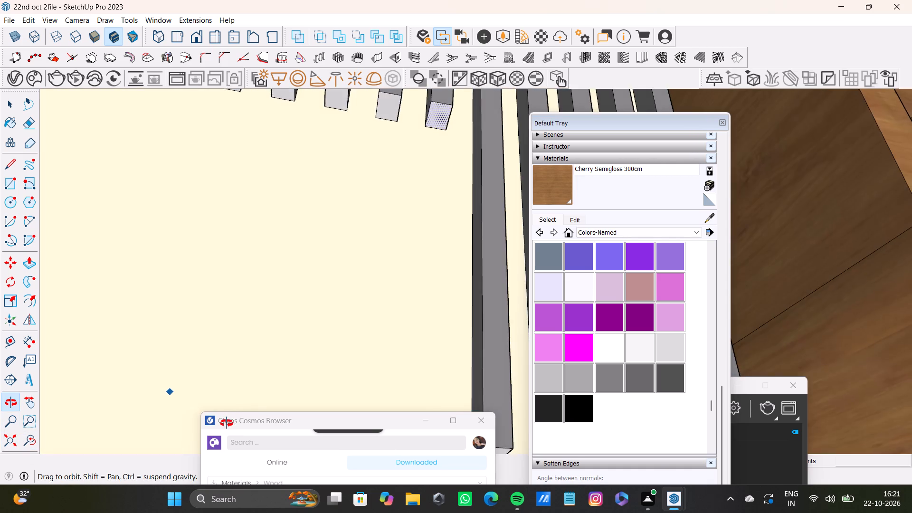
pyautogui.moveTo(227, 423); pyautogui.dragTo(156, 360, button='middle')
pyautogui.keyDown('shift'); pyautogui.scroll(2, 404, 397); pyautogui.keyUp('shift')
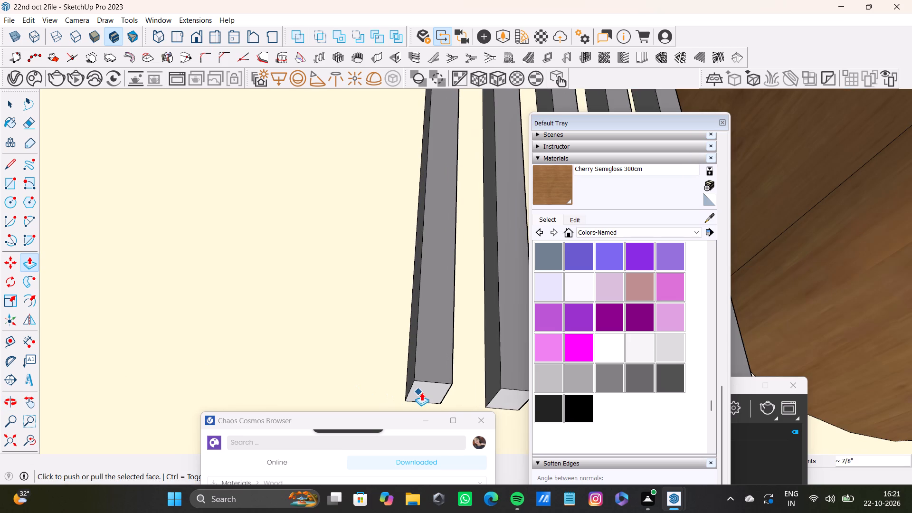
pyautogui.press('space')
pyautogui.click(422, 392)
pyautogui.press('p')
pyautogui.moveTo(422, 392); pyautogui.dragTo(408, 197)
pyautogui.keyDown('shift'); pyautogui.moveTo(402, 187); pyautogui.dragTo(434, 294, button='middle'); pyautogui.keyUp('shift')
pyautogui.moveTo(463, 312); pyautogui.dragTo(414, 119)
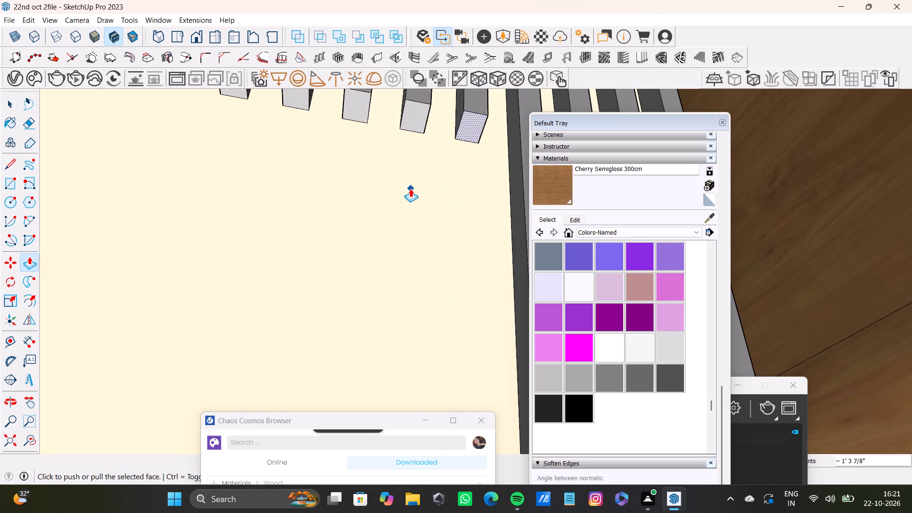
# Shorten the tenth slat with Push/Pull in two moves, the second about 1' 1 3/4" up, leaving its bottom face level with the ninth.
pyautogui.keyDown('shift'); pyautogui.moveTo(410, 189); pyautogui.dragTo(312, 94, button='middle'); pyautogui.keyUp('shift')
pyautogui.press('space')
pyautogui.click(416, 406)
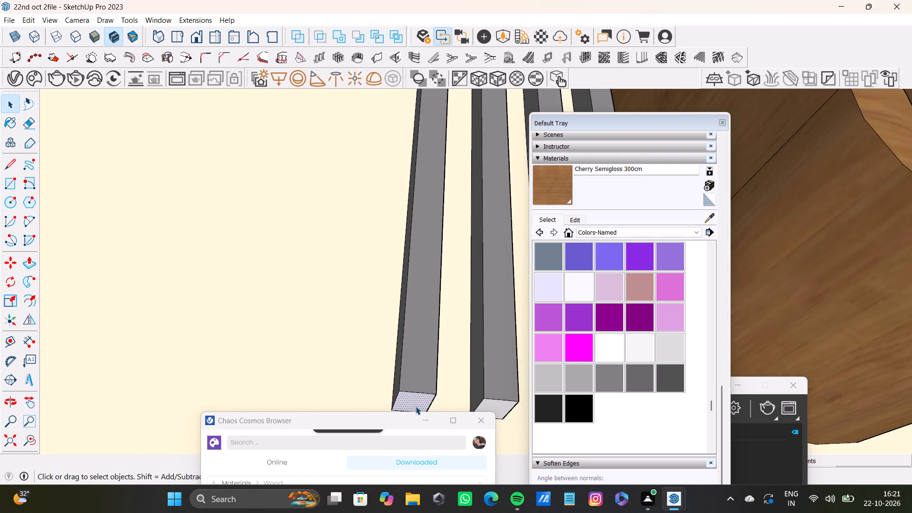
pyautogui.press('p')
pyautogui.moveTo(415, 403); pyautogui.dragTo(418, 189)
pyautogui.keyDown('shift'); pyautogui.moveTo(411, 191); pyautogui.dragTo(406, 314, button='middle'); pyautogui.keyUp('shift')
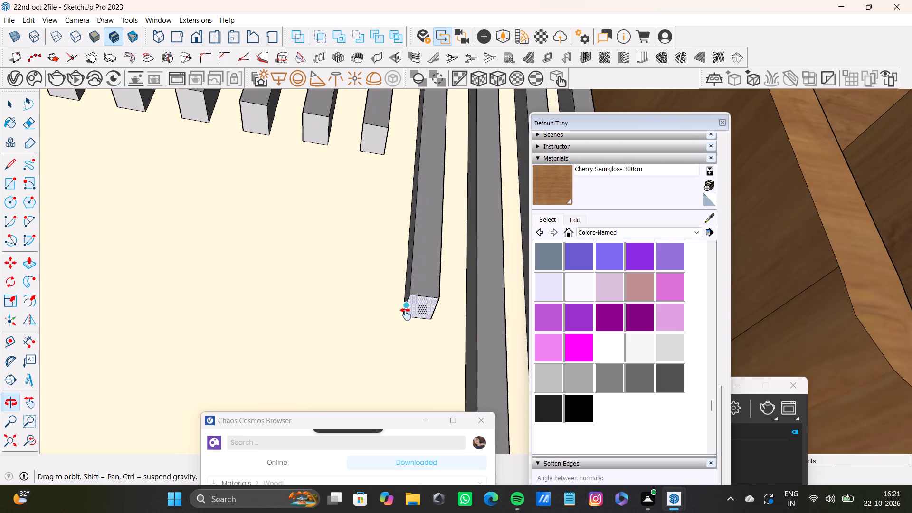
pyautogui.keyDown('shift'); pyautogui.moveTo(406, 314); pyautogui.dragTo(406, 316, button='middle'); pyautogui.keyUp('shift')
pyautogui.moveTo(413, 318); pyautogui.dragTo(368, 146)
# Shorten the eleventh slat with Push/Pull in two moves, the second about 1' 6 3/16" up, leaving its bottom face level with the tenth.
pyautogui.moveTo(424, 241); pyautogui.dragTo(375, 106, button='middle')
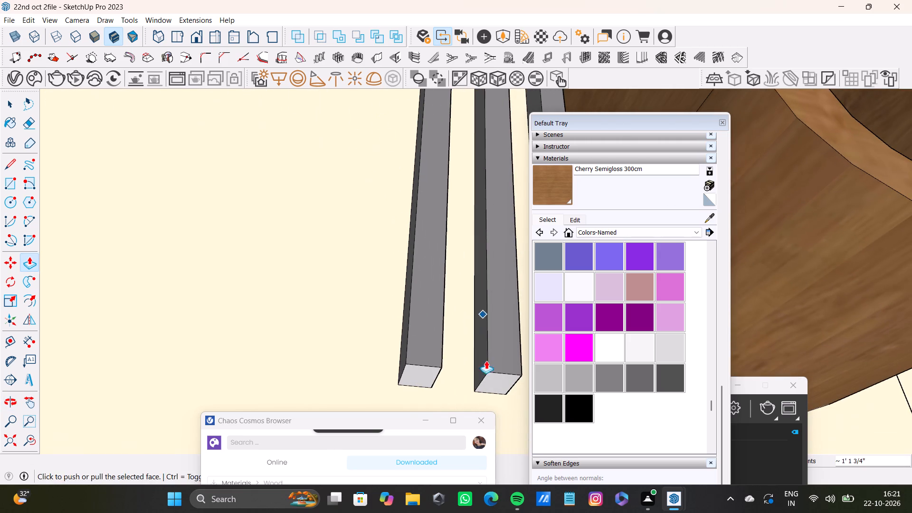
pyautogui.press('space')
pyautogui.click(428, 374)
pyautogui.press('p')
pyautogui.moveTo(422, 377); pyautogui.dragTo(435, 228)
pyautogui.moveTo(436, 218); pyautogui.dragTo(437, 218, button='middle')
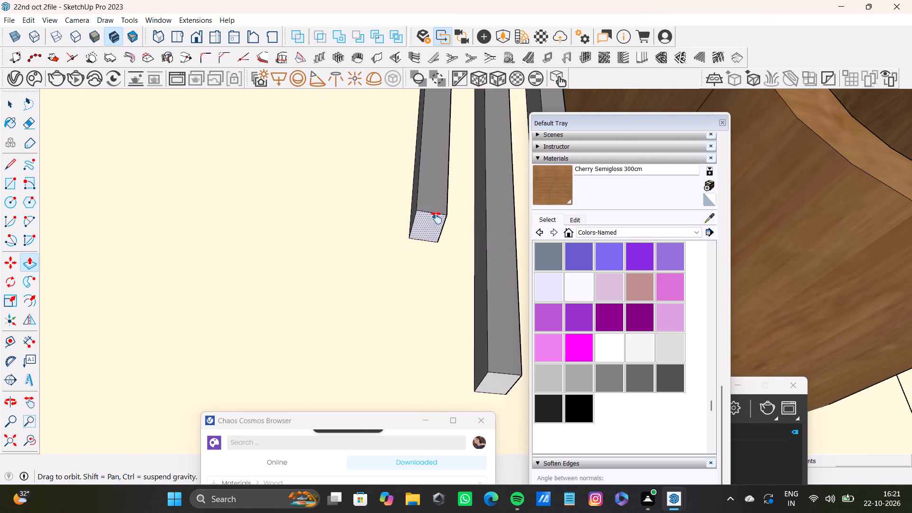
pyautogui.moveTo(437, 218); pyautogui.dragTo(460, 341, button='middle')
pyautogui.moveTo(460, 349); pyautogui.dragTo(393, 119)
# Shorten the twelfth slat with Push/Pull, moving its bottom face up 1' 15/16" and about 1' 3" more, level with the eleventh slat.
pyautogui.keyDown('shift'); pyautogui.moveTo(426, 244); pyautogui.dragTo(331, 156, button='middle'); pyautogui.keyUp('shift')
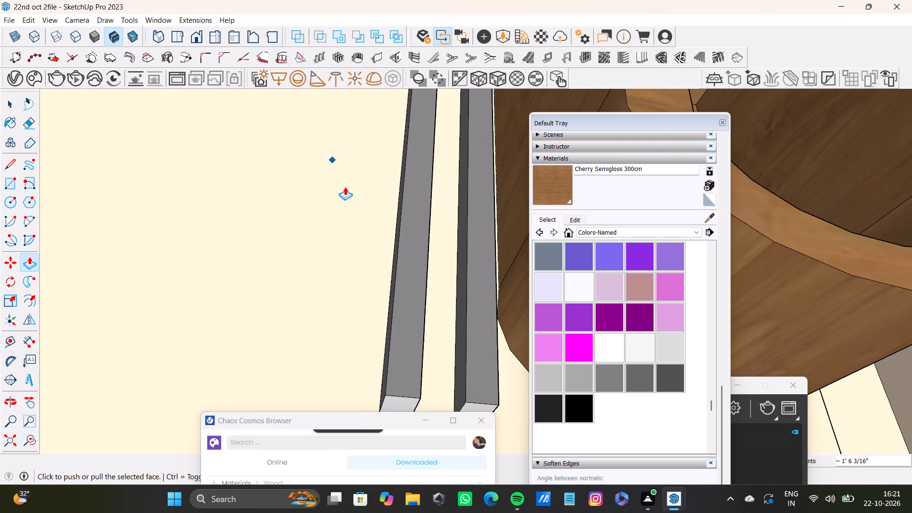
pyautogui.press('space')
pyautogui.click(396, 402)
pyautogui.press('p')
pyautogui.moveTo(396, 406); pyautogui.dragTo(394, 213)
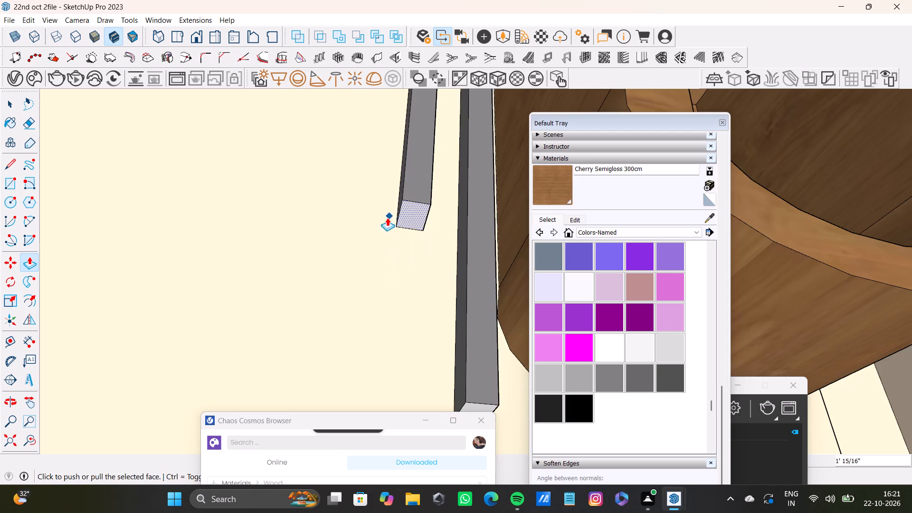
pyautogui.keyDown('shift'); pyautogui.moveTo(387, 218); pyautogui.dragTo(409, 306, button='middle'); pyautogui.keyUp('shift')
pyautogui.moveTo(438, 331); pyautogui.dragTo(388, 163)
# Shorten the thirteenth slat with Push/Pull, moving its bottom face up about 2' 3 15/16" with a final adjustment of about 5 1/16", level with the twelfth.
pyautogui.scroll(-3, 390, 190)
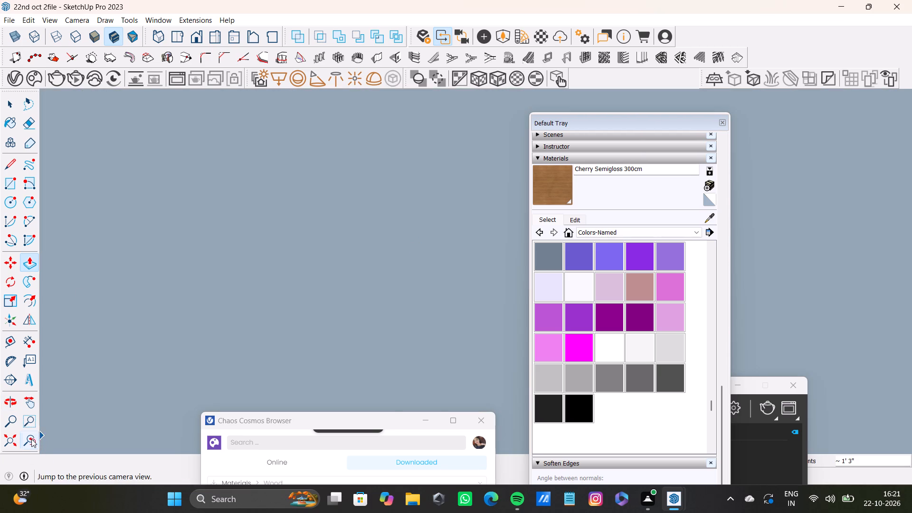
pyautogui.click(31, 439)
pyautogui.click(9, 446)
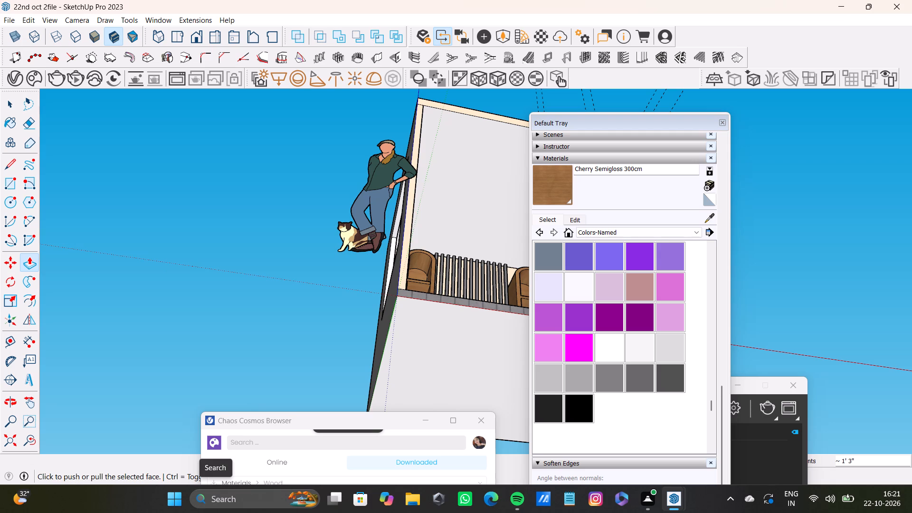
pyautogui.click(24, 450)
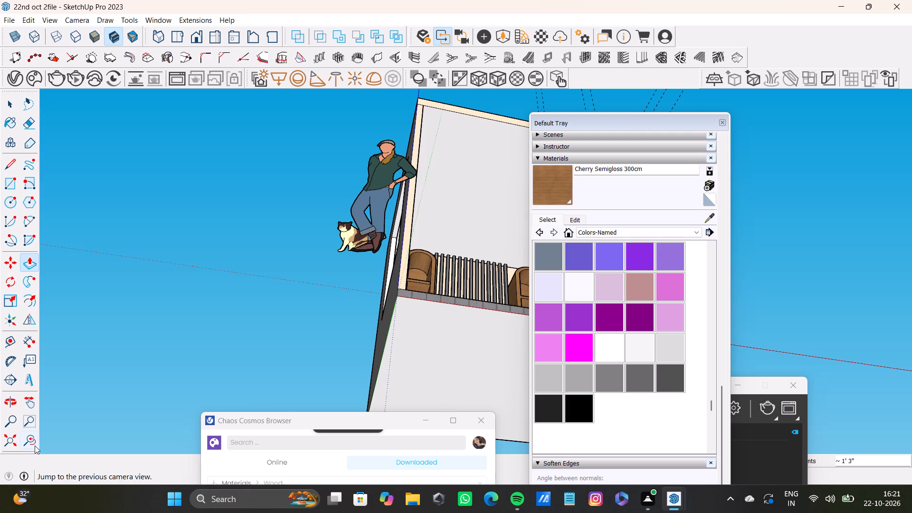
pyautogui.click(35, 446)
pyautogui.scroll(-2, 357, 223)
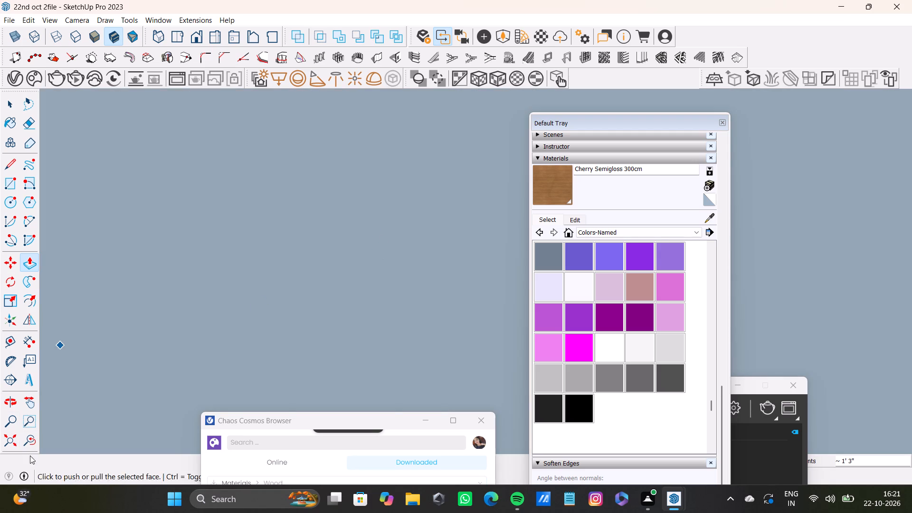
pyautogui.click(32, 441)
pyautogui.keyDown('shift'); pyautogui.moveTo(329, 307); pyautogui.dragTo(282, 194, button='middle'); pyautogui.keyUp('shift')
pyautogui.press('space')
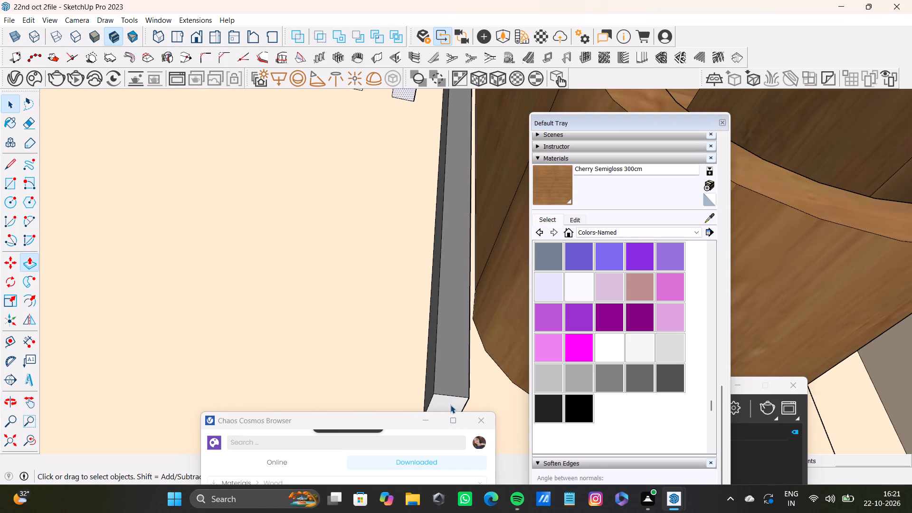
pyautogui.click(449, 403)
pyautogui.press('p')
pyautogui.moveTo(449, 403); pyautogui.dragTo(408, 93)
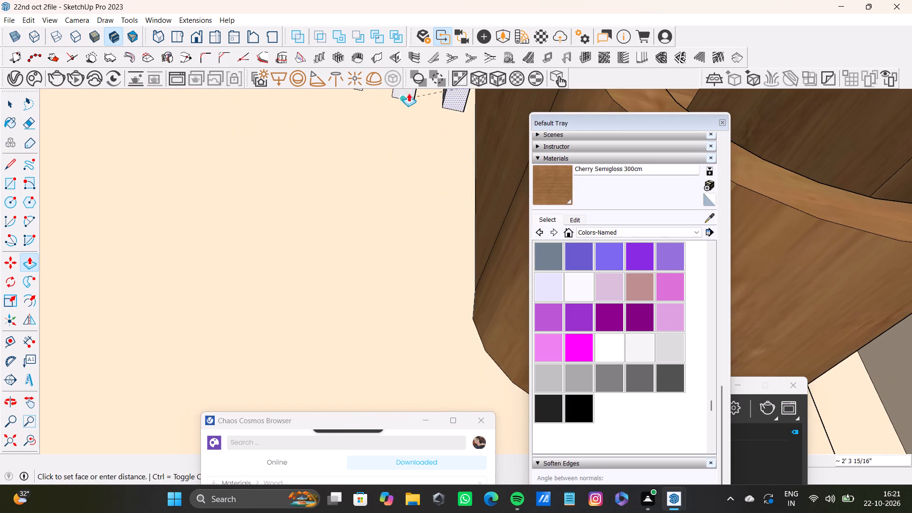
pyautogui.moveTo(408, 93); pyautogui.dragTo(410, 88)
pyautogui.moveTo(448, 104); pyautogui.dragTo(410, 134)
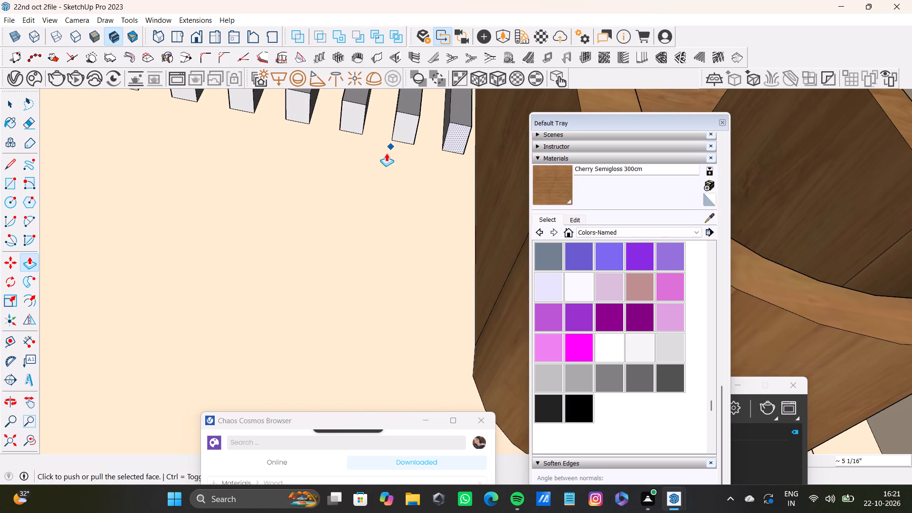
# Close the Chaos Cosmos Browser, the V-Ray window and the Default Tray to clear the modelling area.
pyautogui.click(488, 425)
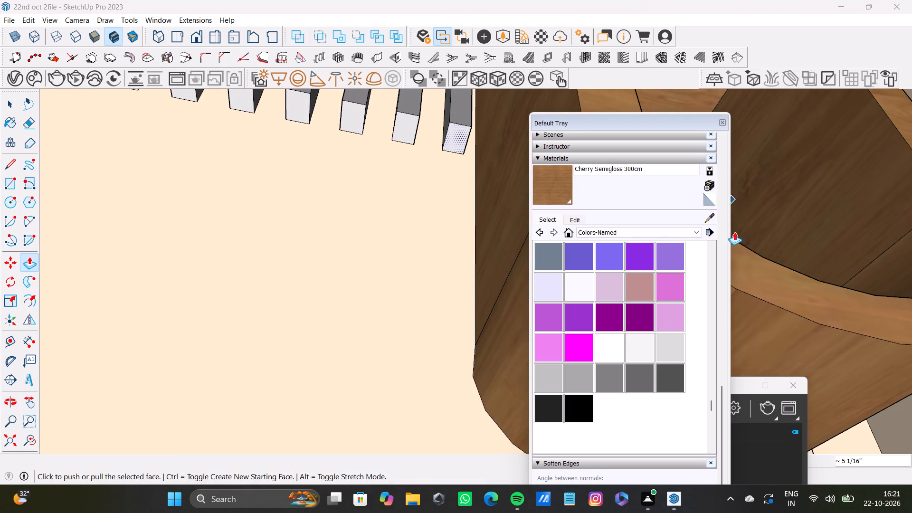
pyautogui.click(790, 389)
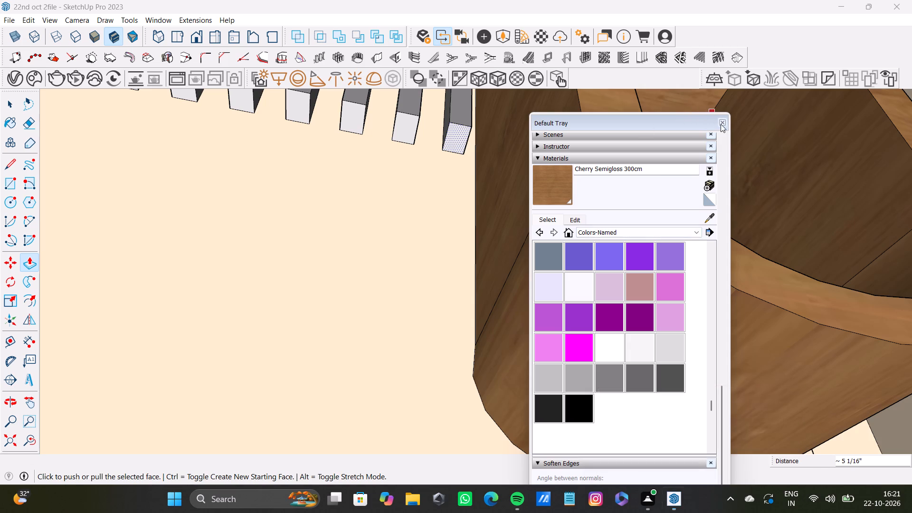
pyautogui.click(721, 124)
# Examine the room's back wall from the front, checking the slats' bottom alignment between the two arched shelf units.
pyautogui.click(13, 443)
pyautogui.moveTo(452, 250); pyautogui.dragTo(399, 421, button='middle')
pyautogui.scroll(3, 557, 335)
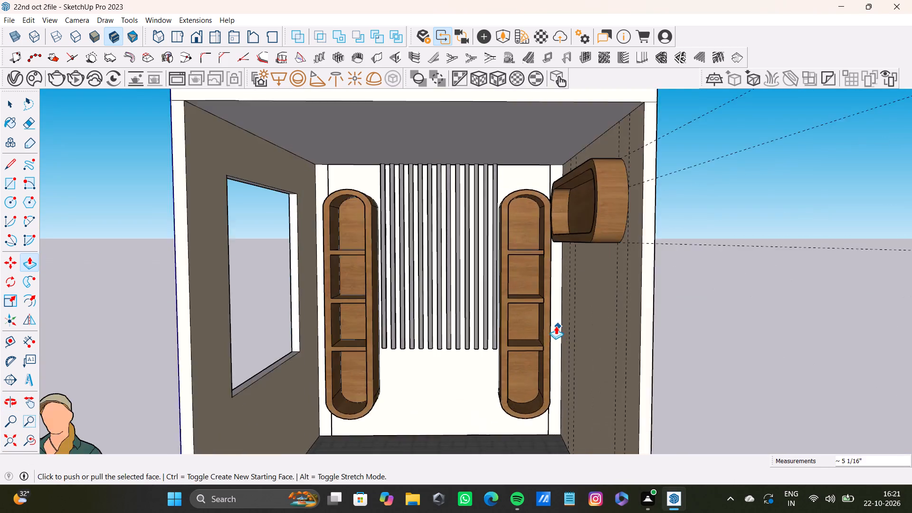
pyautogui.scroll(2, 556, 326)
pyautogui.keyDown('shift'); pyautogui.moveTo(545, 327); pyautogui.dragTo(589, 299, button='middle'); pyautogui.keyUp('shift')
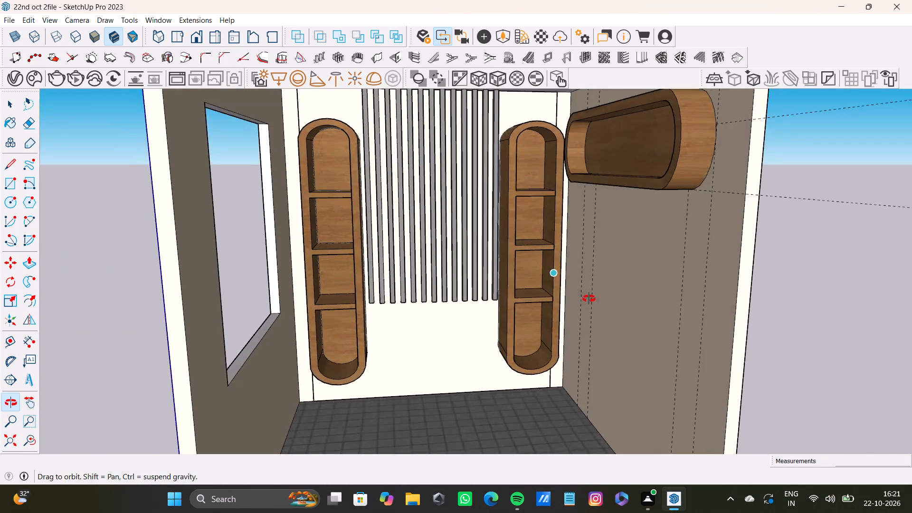
pyautogui.keyDown('shift'); pyautogui.moveTo(589, 299); pyautogui.dragTo(560, 282, button='middle'); pyautogui.keyUp('shift')
pyautogui.scroll(2, 424, 184)
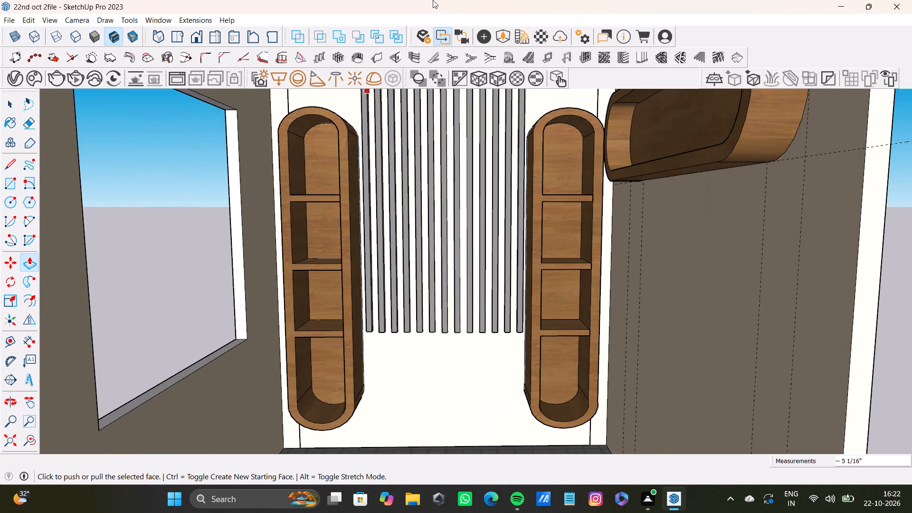
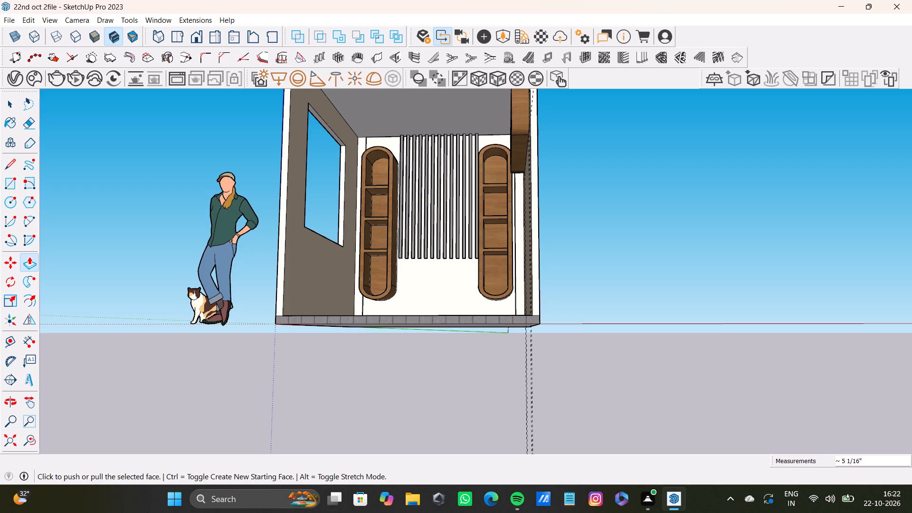
# Copy the full outer front outline of the arched shelf unit beside the window 3" back along its sides, toward the back wall.
pyautogui.scroll(8, 380, 258)
pyautogui.moveTo(385, 260); pyautogui.dragTo(361, 317, button='middle')
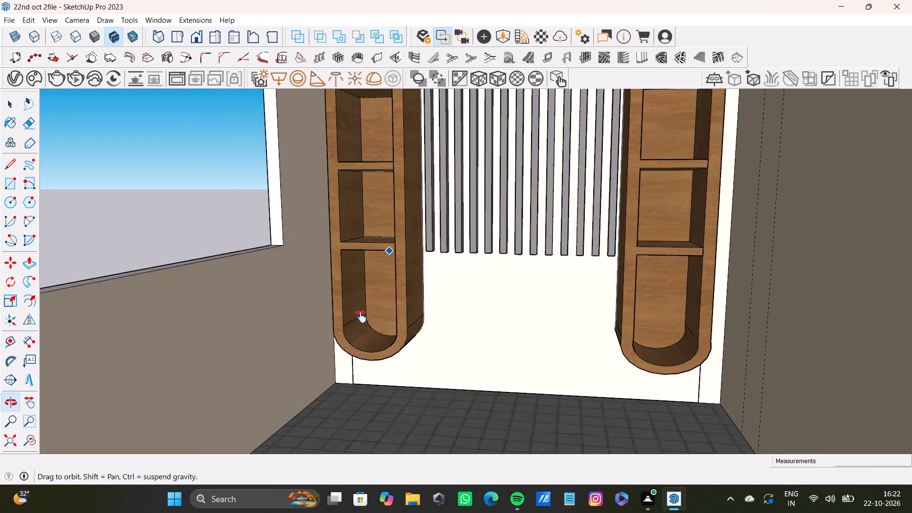
pyautogui.moveTo(361, 317); pyautogui.dragTo(386, 413, button='middle')
pyautogui.scroll(-4, 363, 302)
pyautogui.moveTo(362, 278); pyautogui.dragTo(325, 350, button='middle')
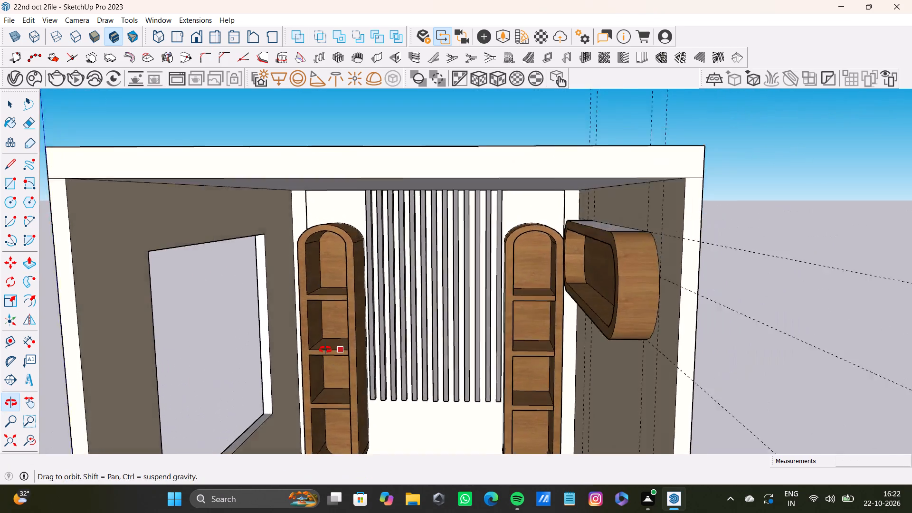
pyautogui.moveTo(325, 350); pyautogui.dragTo(256, 351, button='middle')
pyautogui.scroll(15, 398, 205)
pyautogui.press('space')
pyautogui.keyDown('shift'); pyautogui.click(334, 284); pyautogui.keyUp('shift')
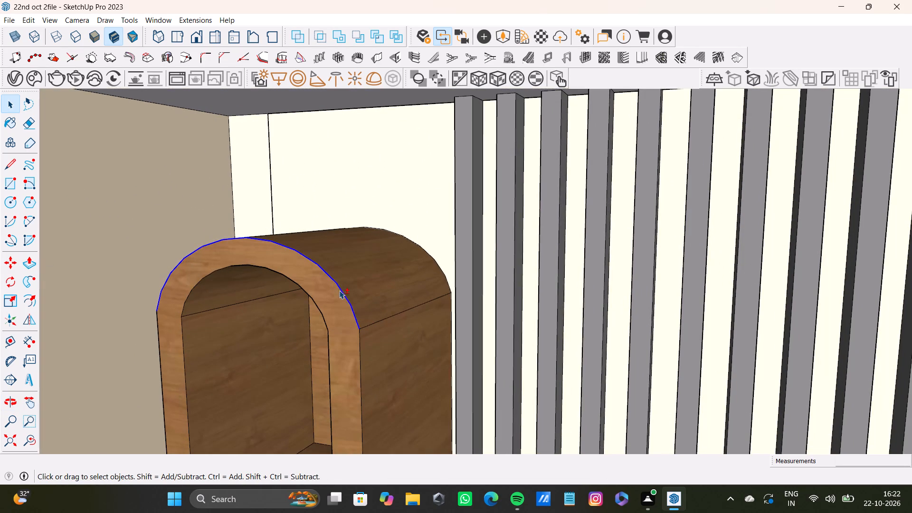
pyautogui.keyDown('shift'); pyautogui.click(359, 362); pyautogui.keyUp('shift')
pyautogui.keyDown('shift'); pyautogui.scroll(-3, 361, 359); pyautogui.keyUp('shift')
pyautogui.keyDown('shift'); pyautogui.moveTo(361, 357); pyautogui.dragTo(389, 288, button='middle'); pyautogui.keyUp('shift')
pyautogui.keyDown('shift'); pyautogui.scroll(3, 275, 312); pyautogui.keyUp('shift')
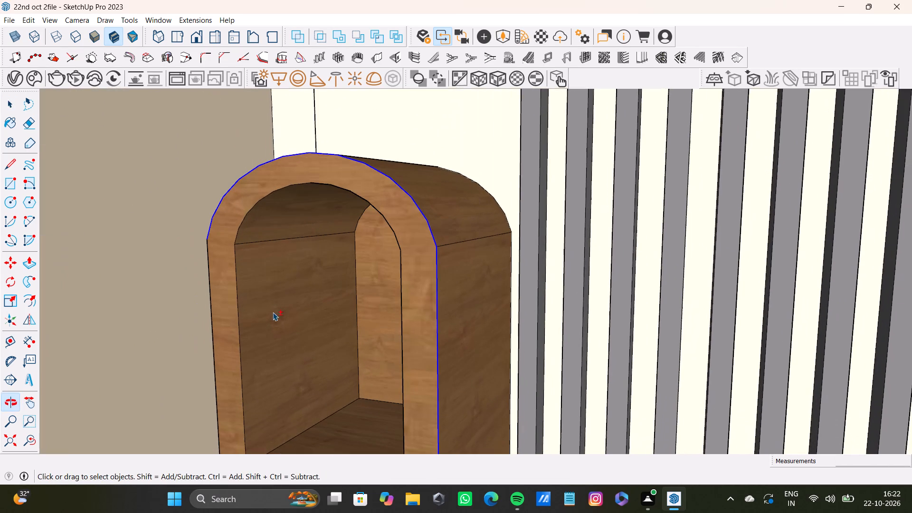
pyautogui.keyDown('shift'); pyautogui.click(214, 360); pyautogui.keyUp('shift')
pyautogui.keyDown('shift'); pyautogui.scroll(-3, 215, 361); pyautogui.keyUp('shift')
pyautogui.keyDown('shift'); pyautogui.moveTo(231, 372); pyautogui.dragTo(255, 168, button='middle'); pyautogui.keyUp('shift')
pyautogui.keyDown('shift'); pyautogui.scroll(-2, 335, 309); pyautogui.keyUp('shift')
pyautogui.keyDown('shift'); pyautogui.moveTo(332, 342); pyautogui.dragTo(318, 78, button='middle'); pyautogui.keyUp('shift')
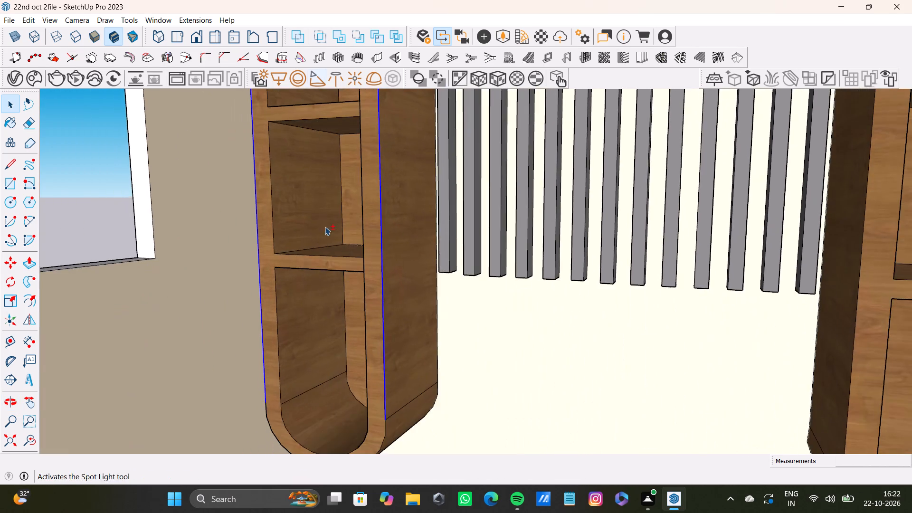
pyautogui.keyDown('shift'); pyautogui.moveTo(330, 302); pyautogui.dragTo(327, 161, button='middle'); pyautogui.keyUp('shift')
pyautogui.keyDown('shift'); pyautogui.scroll(5, 370, 279); pyautogui.keyUp('shift')
pyautogui.keyDown('shift'); pyautogui.click(374, 291); pyautogui.keyUp('shift')
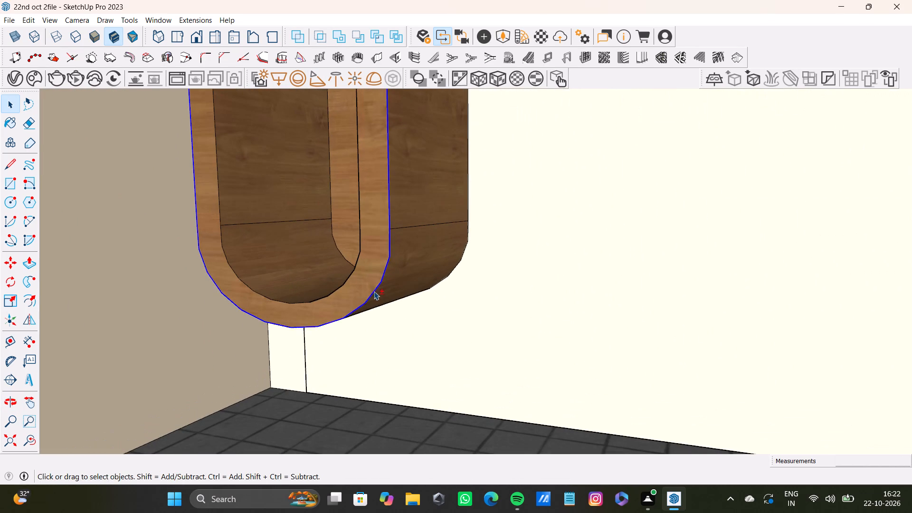
pyautogui.keyDown('shift'); pyautogui.scroll(-7, 370, 271); pyautogui.keyUp('shift')
pyautogui.keyDown('shift'); pyautogui.moveTo(375, 260); pyautogui.dragTo(376, 345, button='middle'); pyautogui.keyUp('shift')
pyautogui.keyDown('shift'); pyautogui.scroll(-9, 364, 310); pyautogui.keyUp('shift')
pyautogui.keyDown('shift'); pyautogui.moveTo(364, 246); pyautogui.dragTo(374, 343, button='middle'); pyautogui.keyUp('shift')
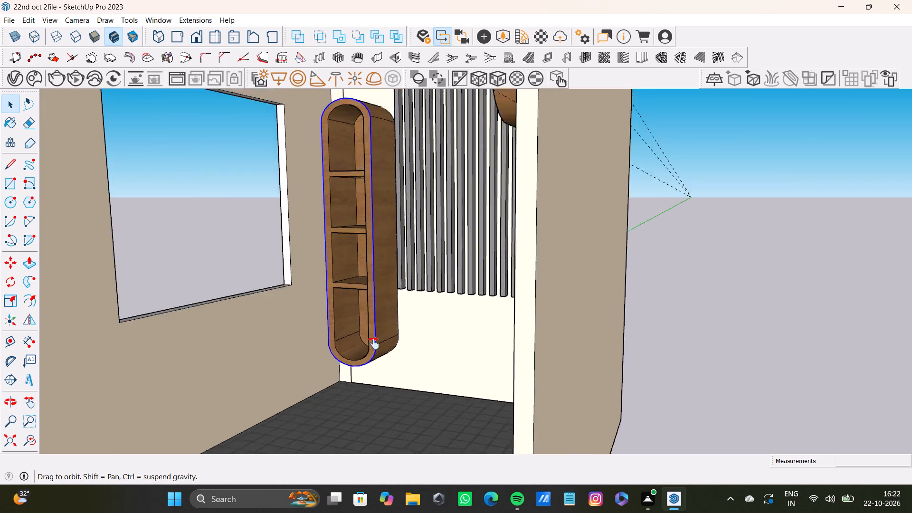
pyautogui.keyDown('shift'); pyautogui.moveTo(374, 343); pyautogui.dragTo(371, 372, button='middle'); pyautogui.keyUp('shift')
pyautogui.press('m')
pyautogui.scroll(2, 433, 245)
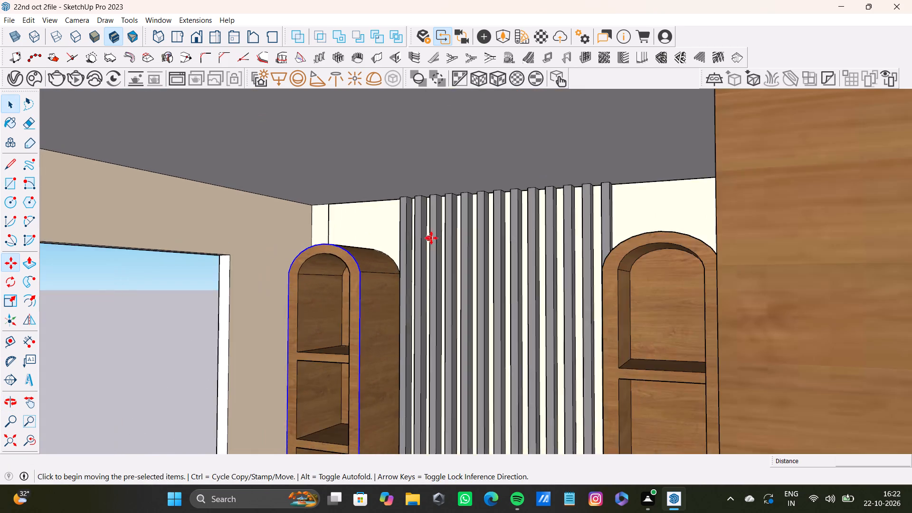
pyautogui.scroll(11, 431, 238)
pyautogui.keyDown('ctrl'); pyautogui.click(361, 280); pyautogui.keyUp('ctrl')
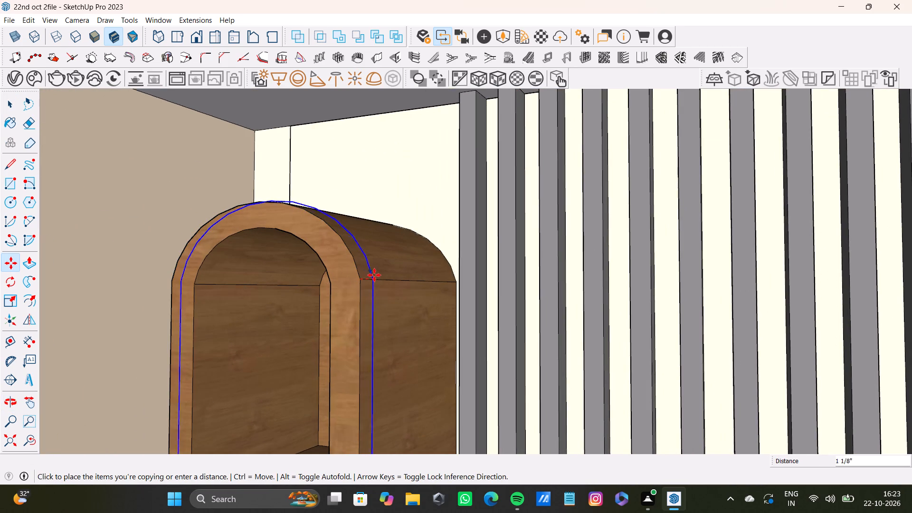
pyautogui.keyDown('shift'); pyautogui.moveTo(363, 271); pyautogui.dragTo(390, 261, button='middle'); pyautogui.keyUp('shift')
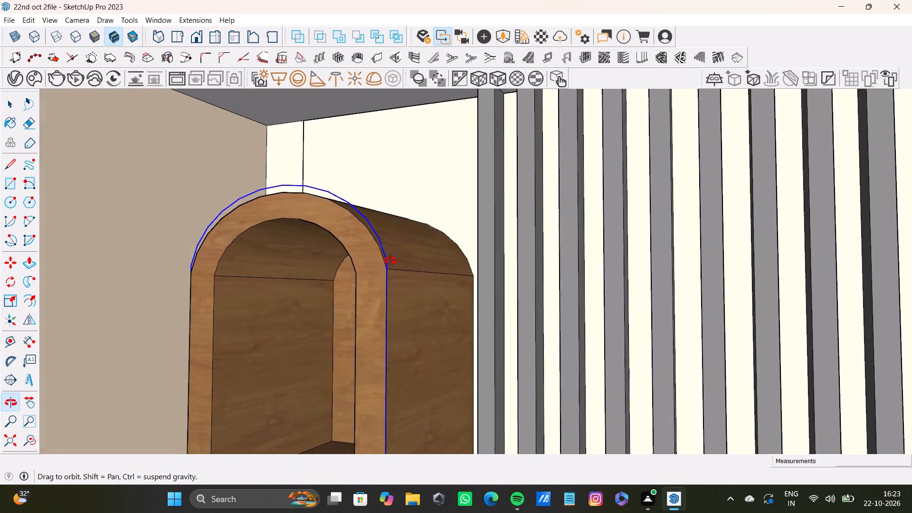
pyautogui.keyDown('shift'); pyautogui.moveTo(390, 261); pyautogui.dragTo(350, 281, button='middle'); pyautogui.keyUp('shift')
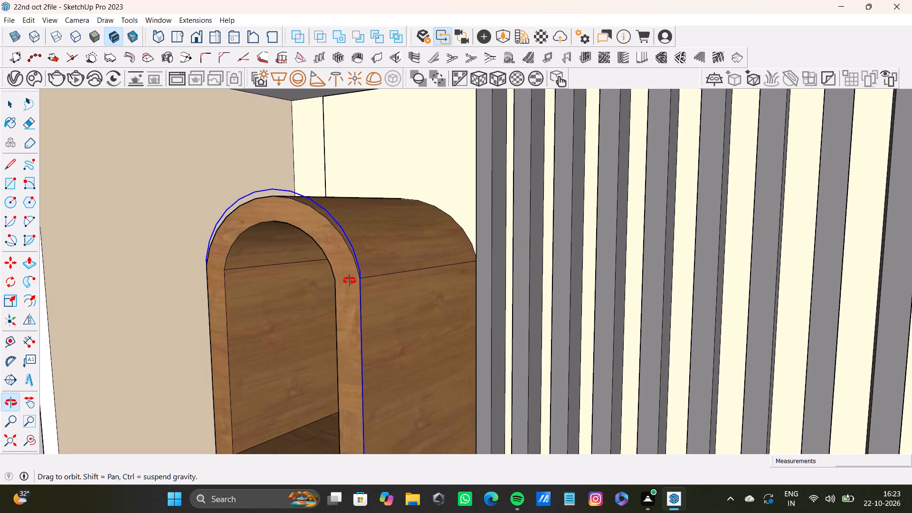
pyautogui.keyDown('shift'); pyautogui.moveTo(350, 281); pyautogui.dragTo(328, 317, button='middle'); pyautogui.keyUp('shift')
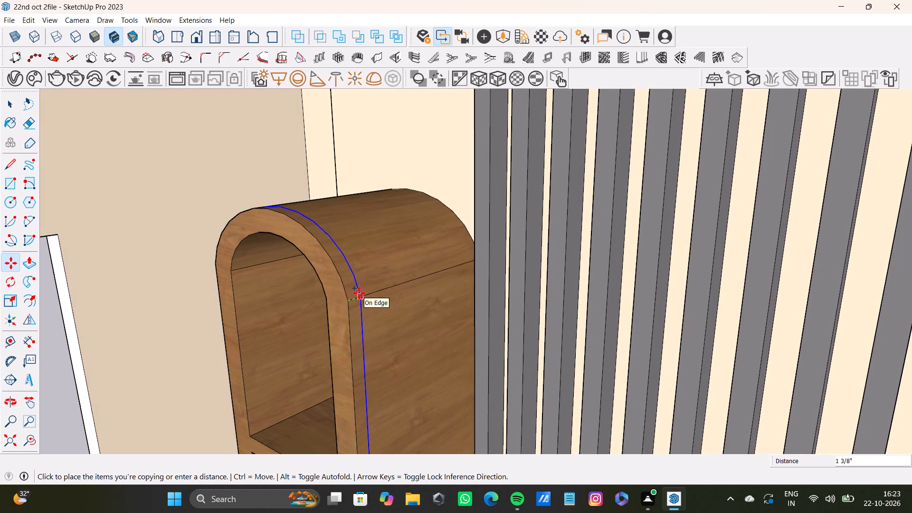
pyautogui.press('3')
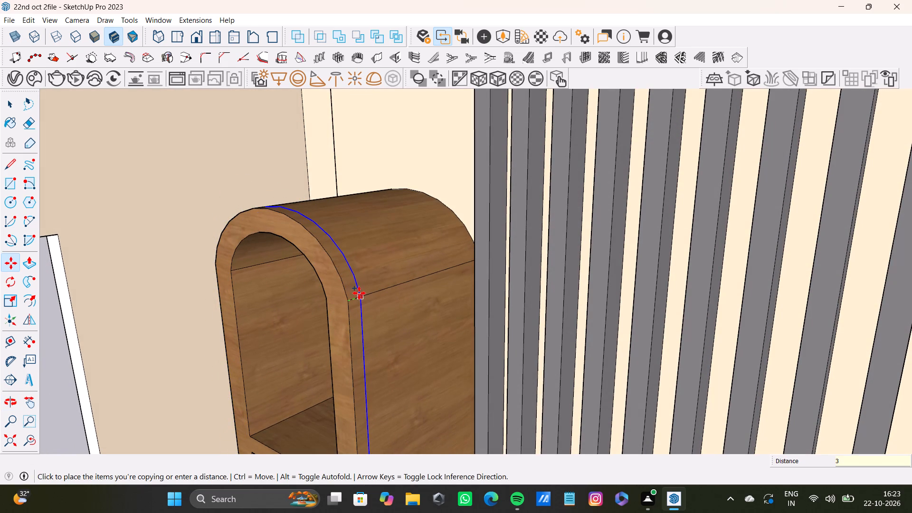
pyautogui.hotkey('shift', '"')
pyautogui.press('Return')
pyautogui.write('/')
pyautogui.press('space')
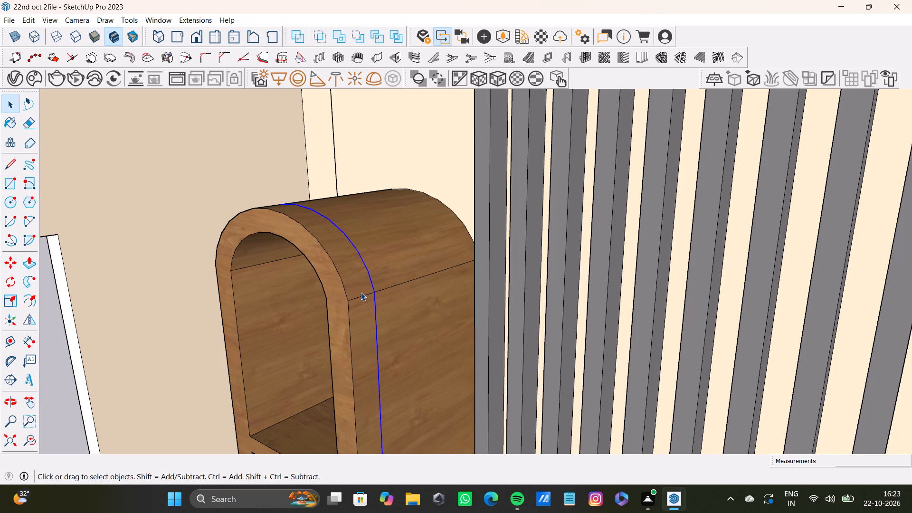
# Examine the copied outline around the sides of the arched shelf unit beside the window.
pyautogui.scroll(-9, 361, 292)
pyautogui.click(23, 437)
pyautogui.click(7, 440)
pyautogui.moveTo(230, 388); pyautogui.dragTo(268, 398, button='middle')
pyautogui.scroll(8, 451, 266)
pyautogui.moveTo(447, 209); pyautogui.dragTo(360, 241, button='middle')
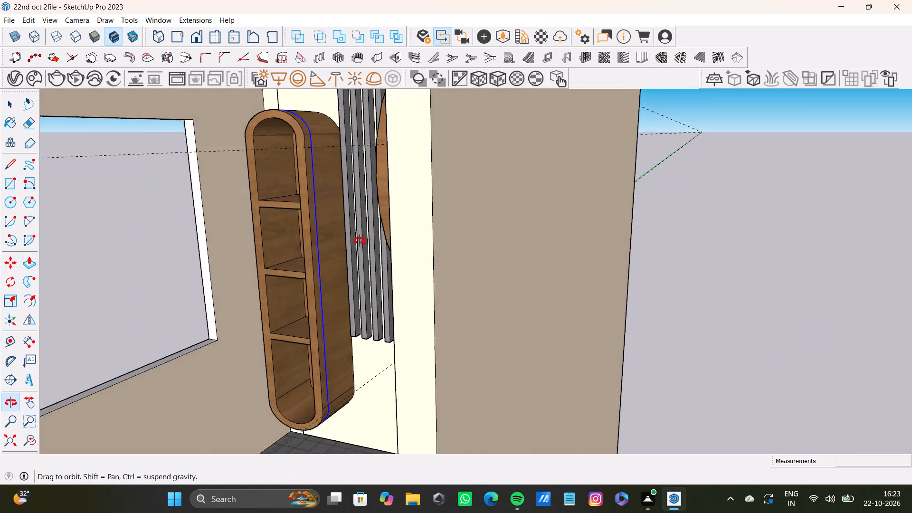
pyautogui.moveTo(360, 241); pyautogui.dragTo(438, 290, button='middle')
pyautogui.scroll(14, 418, 233)
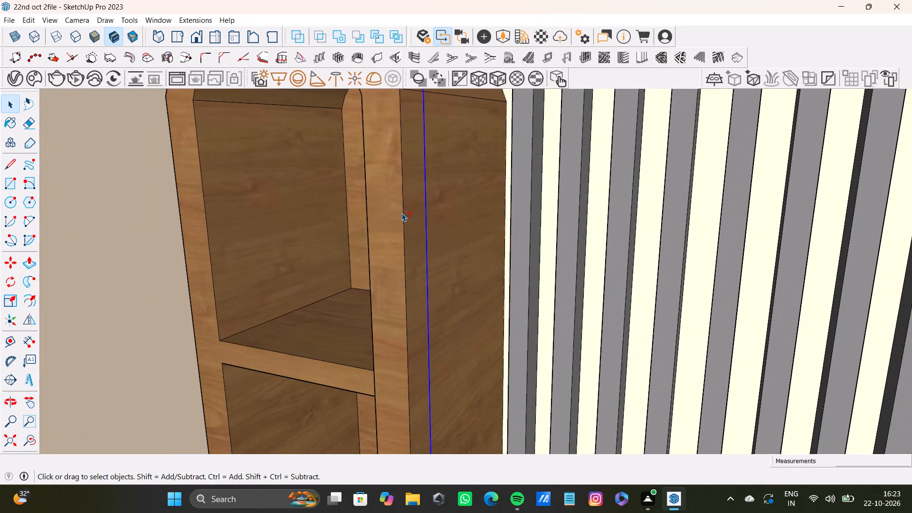
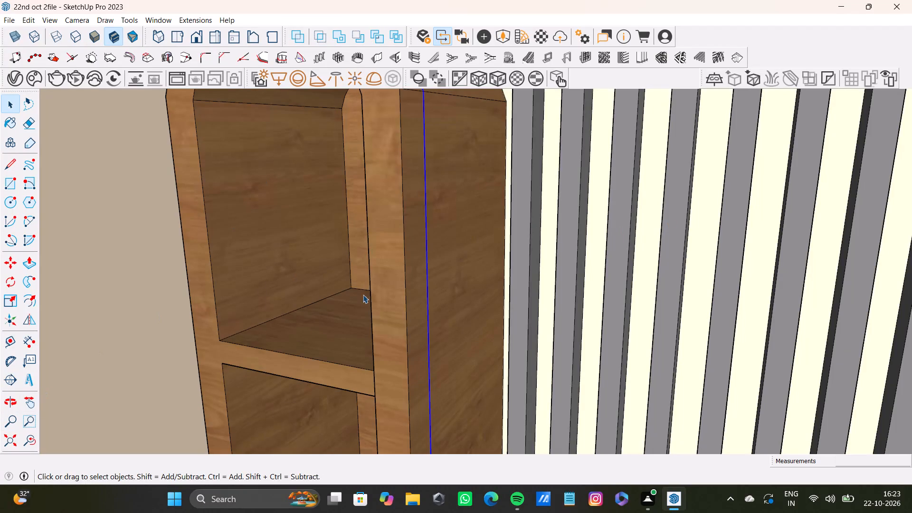
# Group the faces and edges of the front band running around the outside of the arched shelf unit beside the window.
pyautogui.click(409, 364)
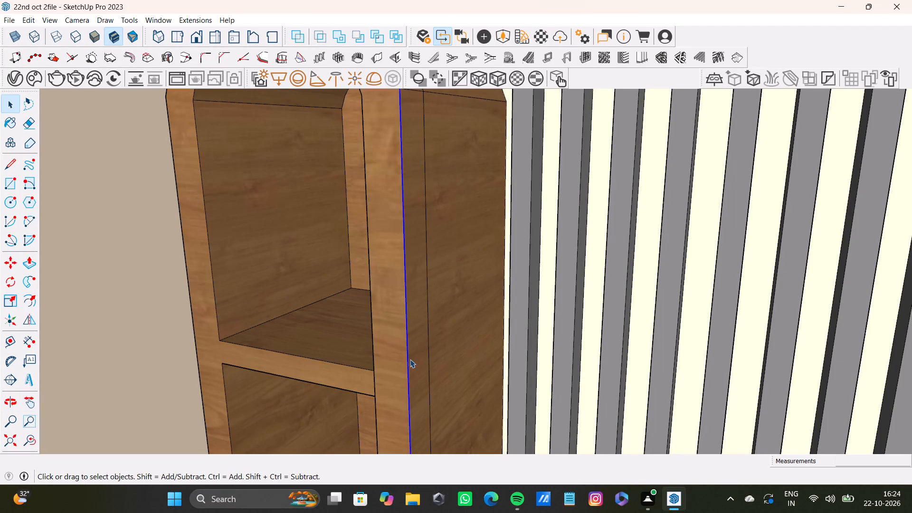
pyautogui.keyDown('shift'); pyautogui.click(422, 362); pyautogui.keyUp('shift')
pyautogui.keyDown('shift'); pyautogui.click(431, 375); pyautogui.keyUp('shift')
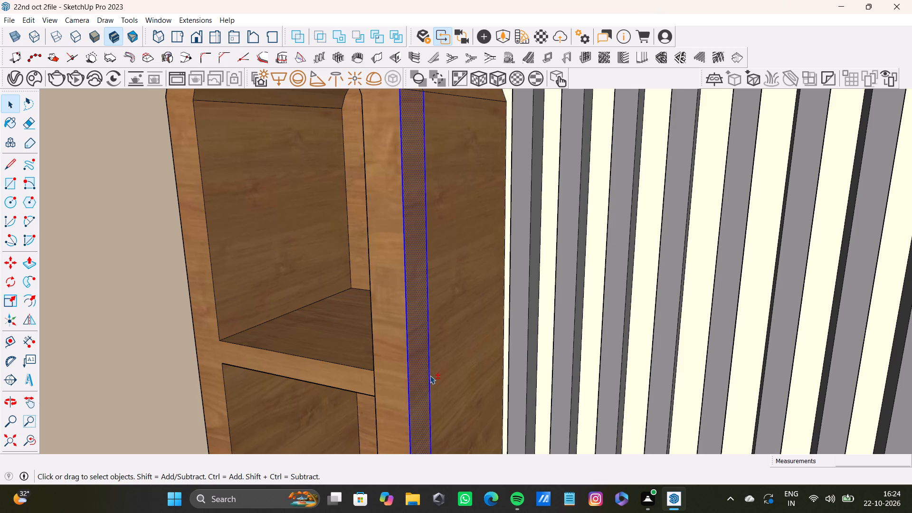
pyautogui.keyDown('shift'); pyautogui.scroll(-6, 427, 382); pyautogui.keyUp('shift')
pyautogui.keyDown('shift'); pyautogui.moveTo(427, 382); pyautogui.dragTo(422, 403, button='middle'); pyautogui.keyUp('shift')
pyautogui.keyDown('shift'); pyautogui.scroll(9, 405, 288); pyautogui.keyUp('shift')
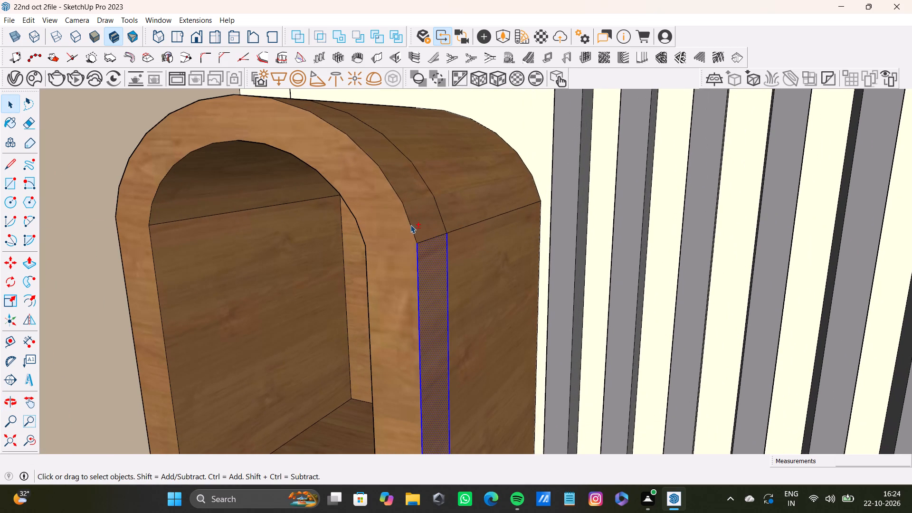
pyautogui.keyDown('shift'); pyautogui.click(410, 225); pyautogui.keyUp('shift')
pyautogui.keyDown('shift'); pyautogui.click(421, 221); pyautogui.keyUp('shift')
pyautogui.keyDown('shift'); pyautogui.click(439, 205); pyautogui.keyUp('shift')
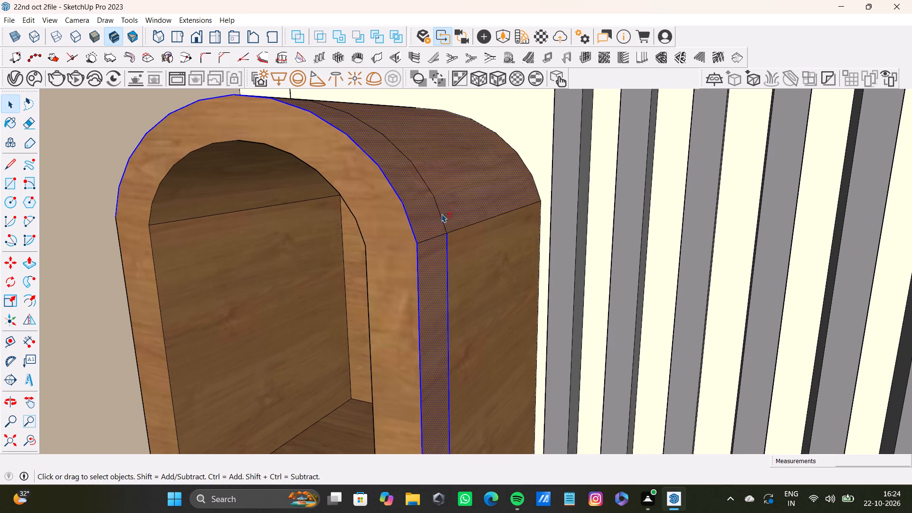
pyautogui.keyDown('shift'); pyautogui.click(450, 203); pyautogui.keyUp('shift')
pyautogui.keyDown('shift'); pyautogui.click(441, 217); pyautogui.keyUp('shift')
pyautogui.keyDown('shift'); pyautogui.scroll(-7, 435, 247); pyautogui.keyUp('shift')
pyautogui.moveTo(429, 264); pyautogui.dragTo(507, 271, button='middle')
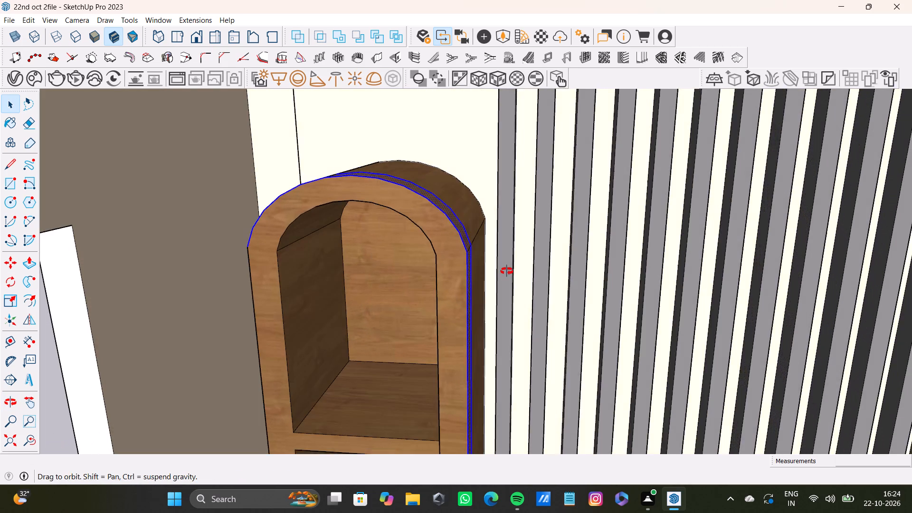
pyautogui.moveTo(507, 271); pyautogui.dragTo(511, 200, button='middle')
pyautogui.scroll(2, 317, 234)
pyautogui.moveTo(300, 231); pyautogui.dragTo(436, 298, button='middle')
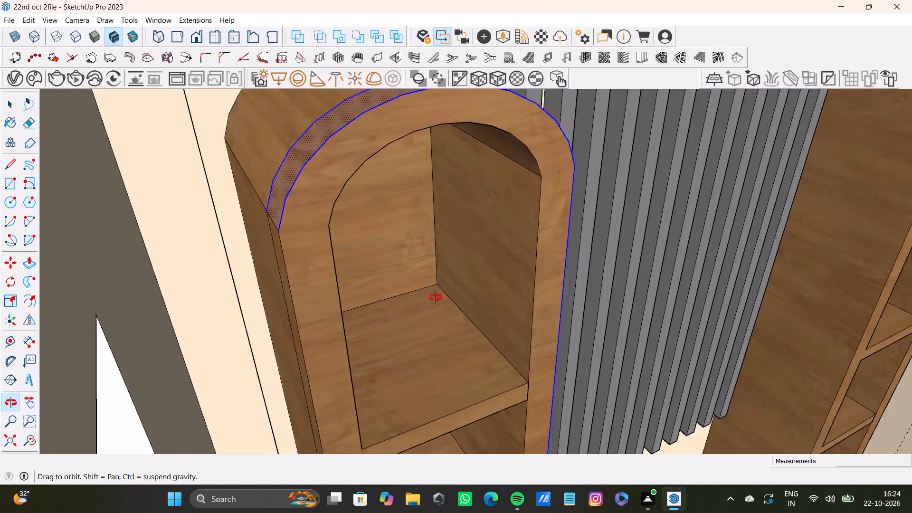
pyautogui.moveTo(436, 298); pyautogui.dragTo(426, 302, button='middle')
pyautogui.scroll(6, 232, 233)
pyautogui.moveTo(313, 245); pyautogui.dragTo(344, 230, button='middle')
pyautogui.keyDown('shift'); pyautogui.scroll(4, 313, 237); pyautogui.keyUp('shift')
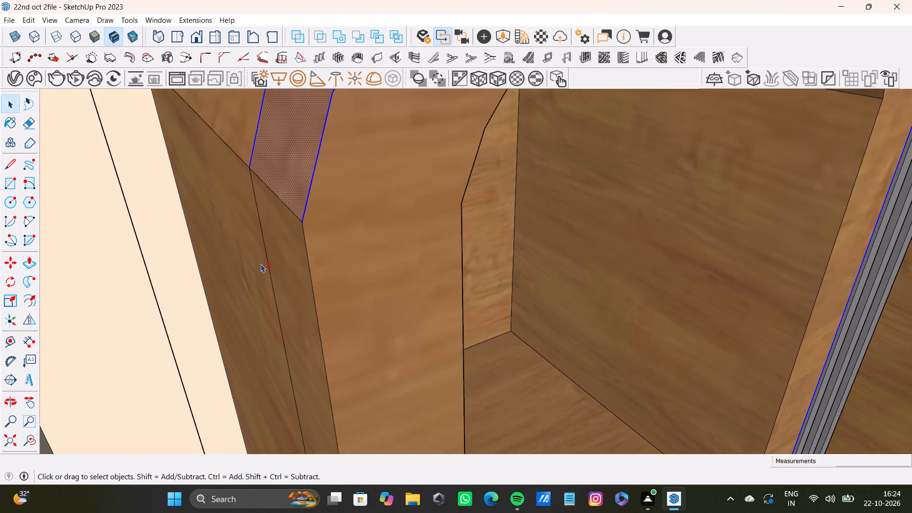
pyautogui.keyDown('shift'); pyautogui.click(269, 269); pyautogui.keyUp('shift')
pyautogui.keyDown('shift'); pyautogui.click(288, 270); pyautogui.keyUp('shift')
pyautogui.keyDown('shift'); pyautogui.click(310, 267); pyautogui.keyUp('shift')
pyautogui.keyDown('shift'); pyautogui.scroll(-3, 310, 273); pyautogui.keyUp('shift')
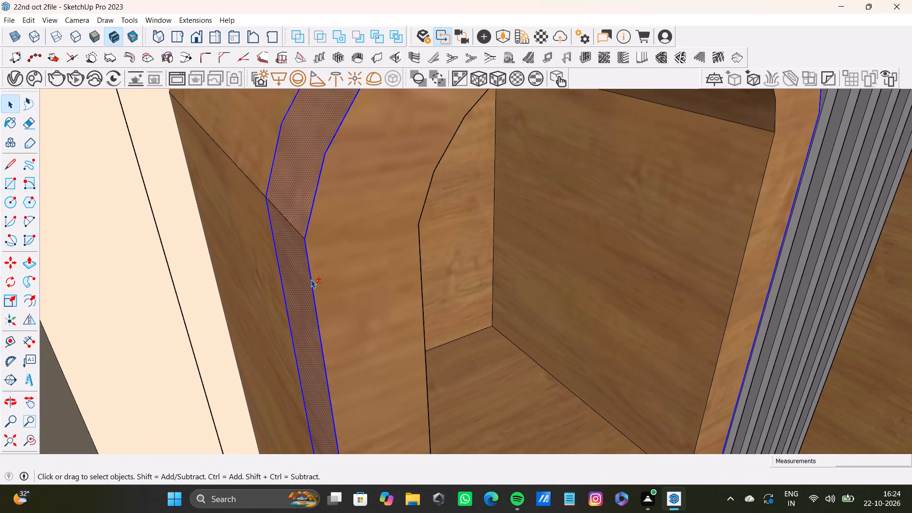
pyautogui.keyDown('shift'); pyautogui.scroll(-5, 311, 279); pyautogui.keyUp('shift')
pyautogui.keyDown('shift'); pyautogui.moveTo(342, 310); pyautogui.dragTo(235, 216, button='middle'); pyautogui.keyUp('shift')
pyautogui.keyDown('shift'); pyautogui.scroll(-6, 252, 248); pyautogui.keyUp('shift')
pyautogui.keyDown('shift'); pyautogui.moveTo(266, 301); pyautogui.dragTo(227, 253, button='middle'); pyautogui.keyUp('shift')
pyautogui.keyDown('shift'); pyautogui.scroll(-3, 236, 266); pyautogui.keyUp('shift')
pyautogui.keyDown('shift'); pyautogui.moveTo(295, 329); pyautogui.dragTo(203, 110, button='middle'); pyautogui.keyUp('shift')
pyautogui.keyDown('shift'); pyautogui.scroll(-2, 238, 215); pyautogui.keyUp('shift')
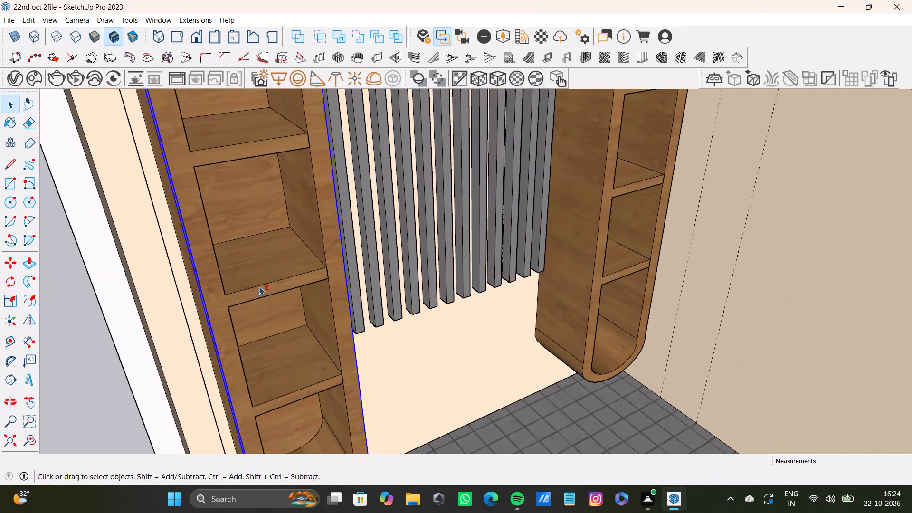
pyautogui.keyDown('shift'); pyautogui.moveTo(259, 286); pyautogui.dragTo(199, 97, button='middle'); pyautogui.keyUp('shift')
pyautogui.keyDown('shift'); pyautogui.moveTo(245, 242); pyautogui.dragTo(161, 139, button='middle'); pyautogui.keyUp('shift')
pyautogui.scroll(3, 288, 281)
pyautogui.moveTo(287, 291); pyautogui.dragTo(218, 180, button='middle')
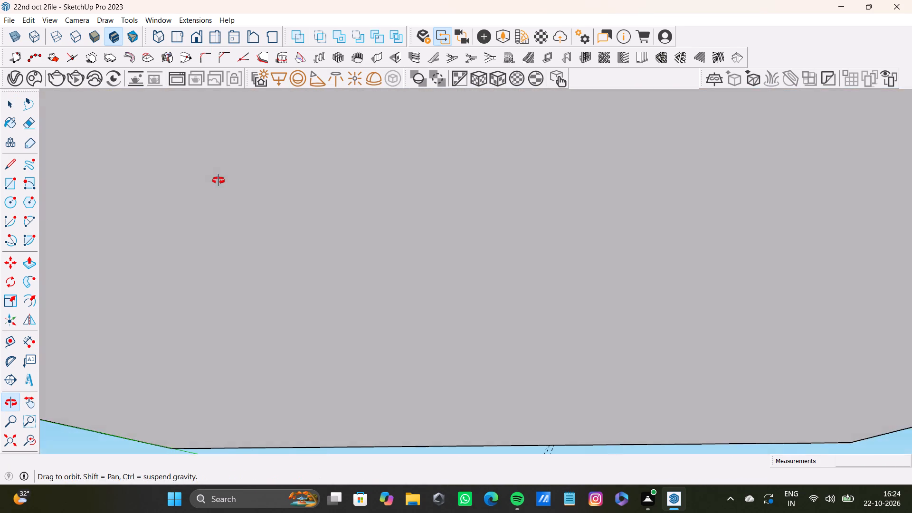
pyautogui.moveTo(218, 180); pyautogui.dragTo(243, 290, button='middle')
pyautogui.scroll(7, 359, 315)
pyautogui.moveTo(291, 298); pyautogui.dragTo(395, 249, button='middle')
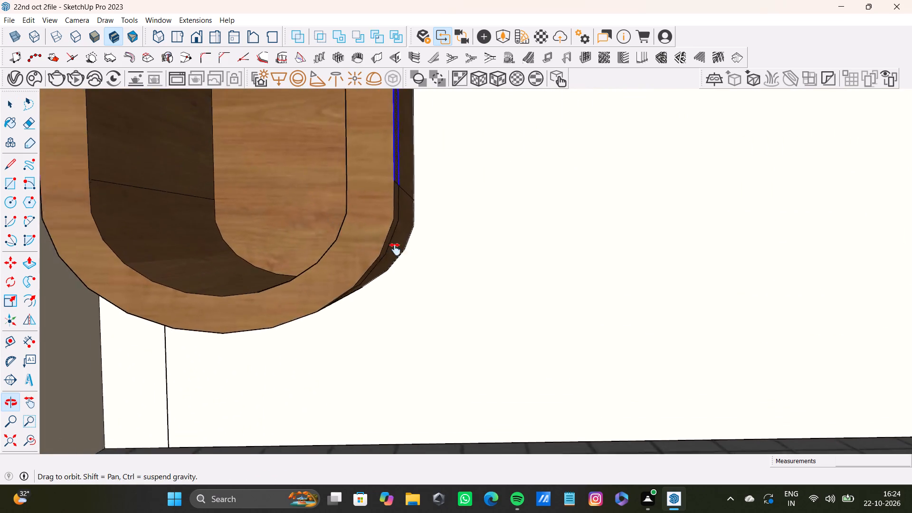
pyautogui.moveTo(395, 249); pyautogui.dragTo(295, 252, button='middle')
pyautogui.keyDown('shift'); pyautogui.scroll(5, 357, 238); pyautogui.keyUp('shift')
pyautogui.keyDown('shift'); pyautogui.click(322, 248); pyautogui.keyUp('shift')
pyautogui.keyDown('shift'); pyautogui.click(301, 248); pyautogui.keyUp('shift')
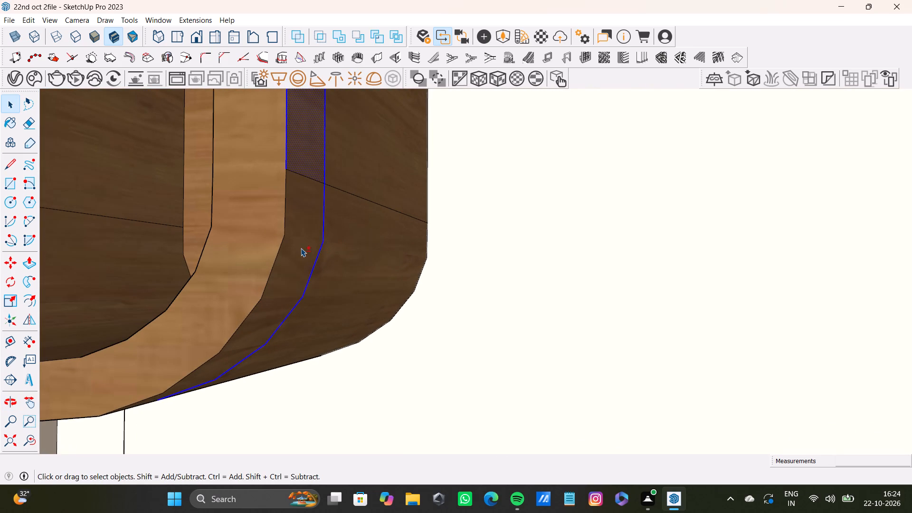
pyautogui.keyDown('shift'); pyautogui.scroll(-5, 301, 248); pyautogui.keyUp('shift')
pyautogui.keyDown('shift'); pyautogui.moveTo(301, 248); pyautogui.dragTo(387, 236, button='middle'); pyautogui.keyUp('shift')
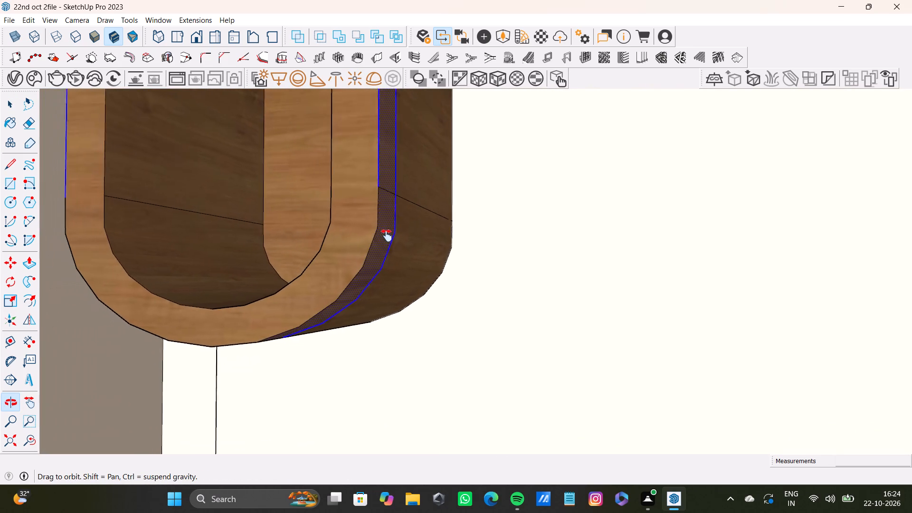
pyautogui.keyDown('shift'); pyautogui.moveTo(387, 236); pyautogui.dragTo(650, 251, button='middle'); pyautogui.keyUp('shift')
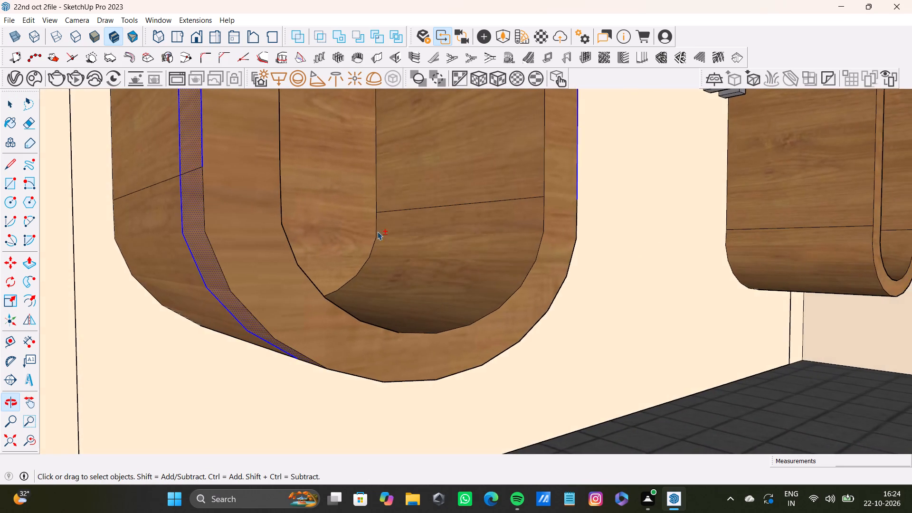
pyautogui.keyDown('shift'); pyautogui.scroll(3, 305, 214); pyautogui.keyUp('shift')
pyautogui.keyDown('shift'); pyautogui.click(114, 278); pyautogui.keyUp('shift')
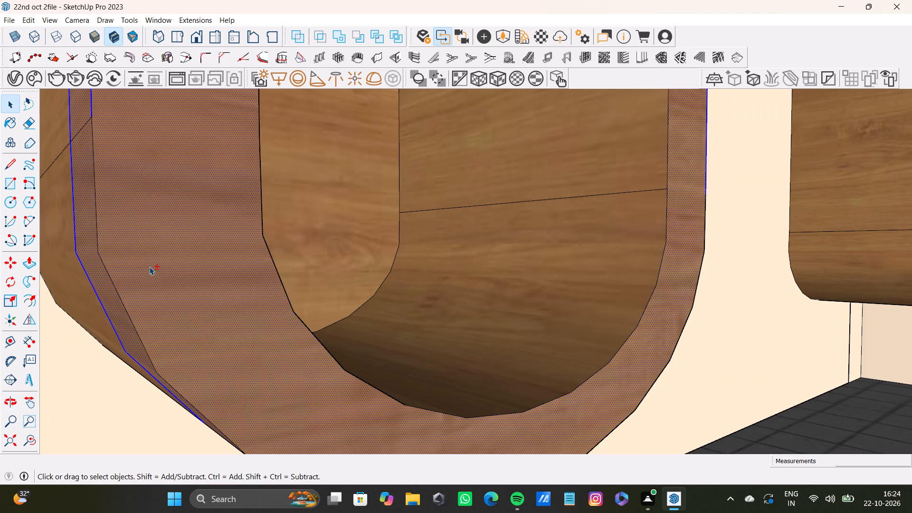
pyautogui.keyDown('shift'); pyautogui.click(151, 265); pyautogui.keyUp('shift')
pyautogui.keyDown('shift'); pyautogui.click(116, 286); pyautogui.keyUp('shift')
pyautogui.keyDown('shift'); pyautogui.scroll(-8, 117, 287); pyautogui.keyUp('shift')
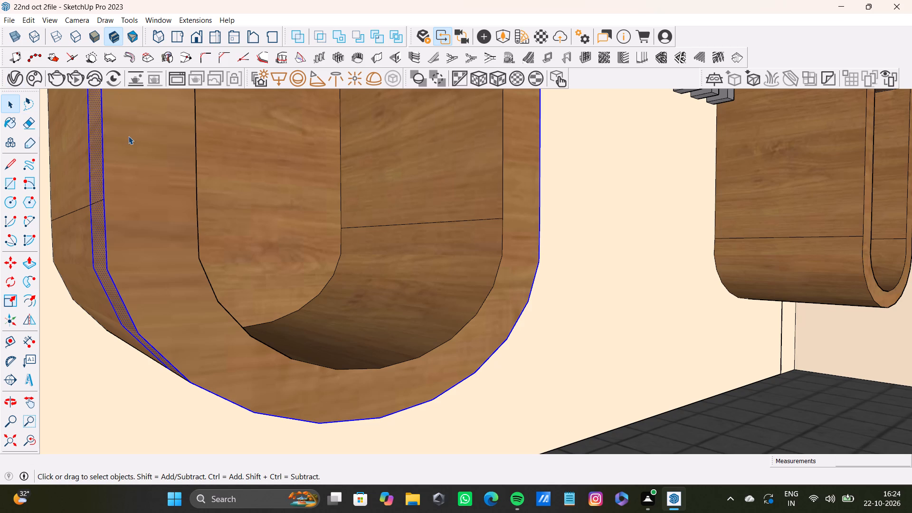
pyautogui.rightClick(95, 127)
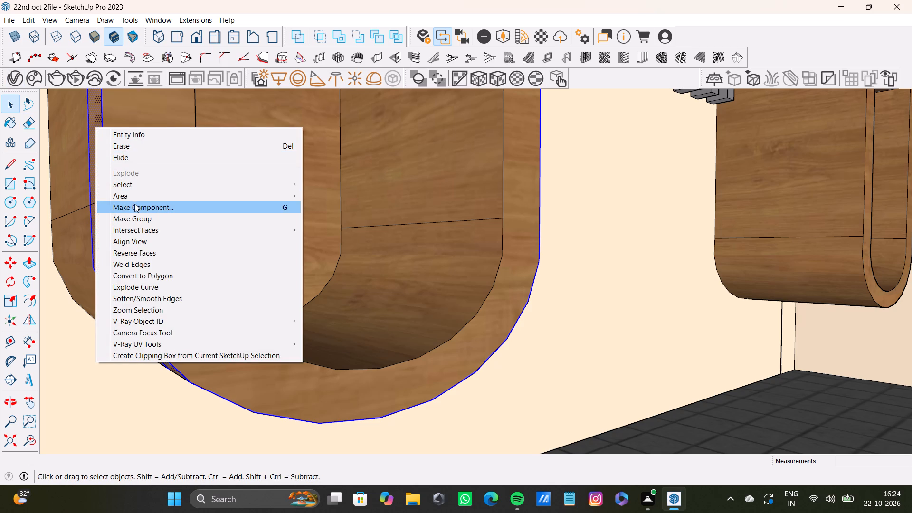
pyautogui.click(139, 216)
# Copy the full outer front outline of the arched shelf unit across the slats from the window 3" back along its sides, toward the back wall.
pyautogui.scroll(-6, 150, 204)
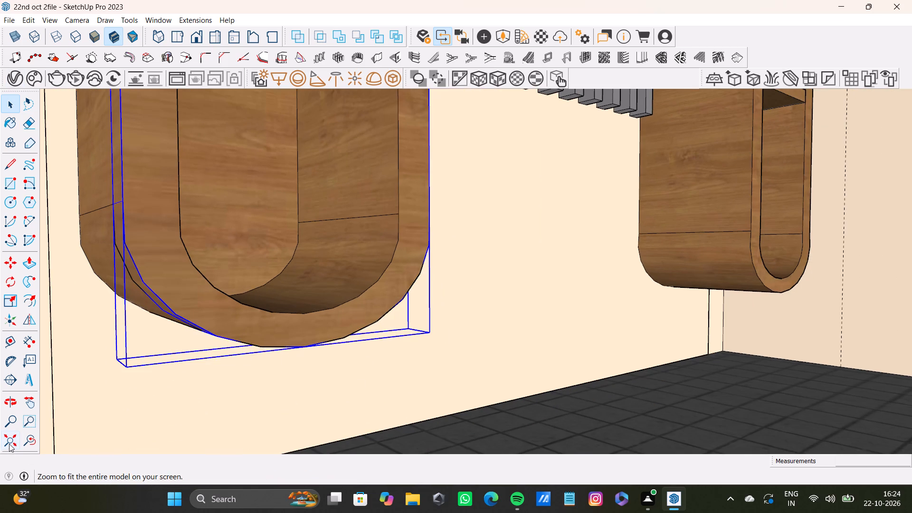
pyautogui.click(9, 444)
pyautogui.moveTo(500, 303); pyautogui.dragTo(335, 359, button='middle')
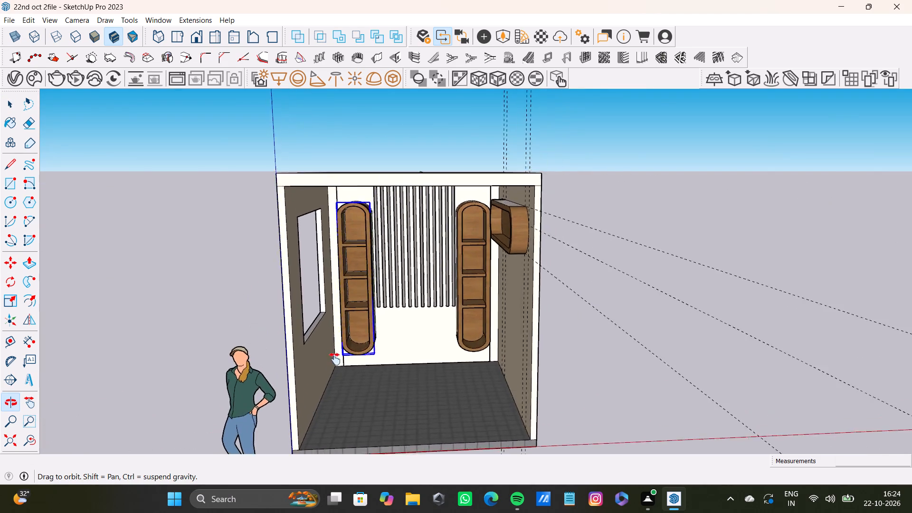
pyautogui.moveTo(335, 359); pyautogui.dragTo(353, 347, button='middle')
pyautogui.keyDown('shift'); pyautogui.scroll(7, 438, 281); pyautogui.keyUp('shift')
pyautogui.keyDown('shift'); pyautogui.moveTo(450, 238); pyautogui.dragTo(396, 270, button='middle'); pyautogui.keyUp('shift')
pyautogui.scroll(7, 466, 168)
pyautogui.moveTo(466, 146); pyautogui.dragTo(452, 189, button='middle')
pyautogui.scroll(12, 451, 166)
pyautogui.click(428, 149)
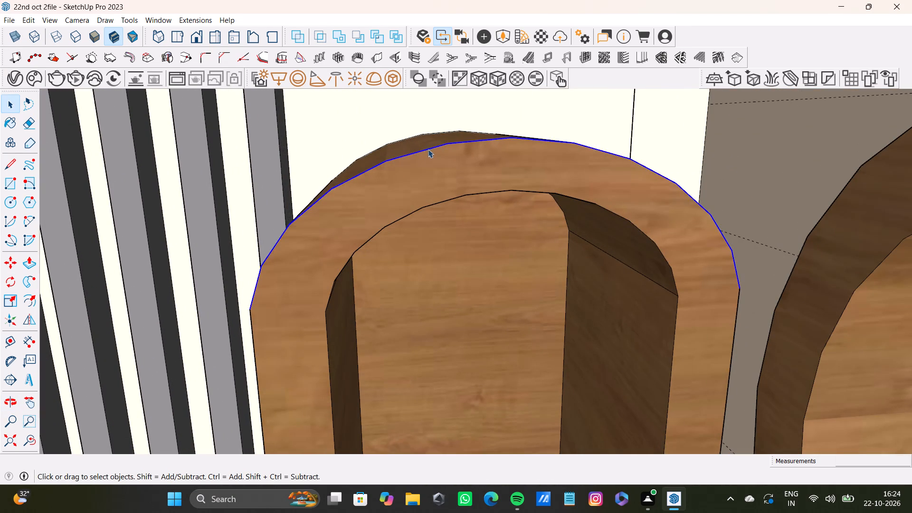
pyautogui.keyDown('shift'); pyautogui.scroll(-4, 352, 258); pyautogui.keyUp('shift')
pyautogui.keyDown('shift'); pyautogui.moveTo(364, 265); pyautogui.dragTo(409, 105, button='middle'); pyautogui.keyUp('shift')
pyautogui.keyDown('shift'); pyautogui.scroll(3, 349, 209); pyautogui.keyUp('shift')
pyautogui.keyDown('shift'); pyautogui.click(371, 238); pyautogui.keyUp('shift')
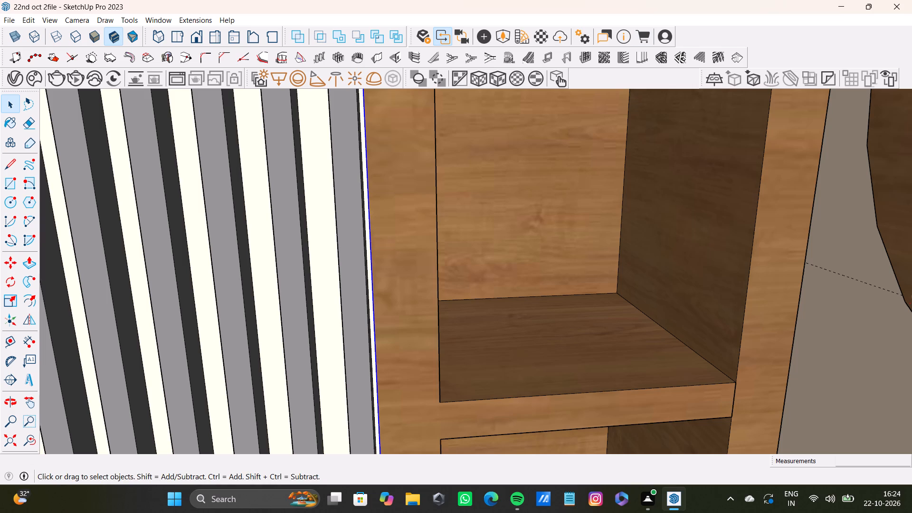
pyautogui.keyDown('shift'); pyautogui.click(788, 394); pyautogui.keyUp('shift')
pyautogui.keyDown('shift'); pyautogui.scroll(-4, 784, 394); pyautogui.keyUp('shift')
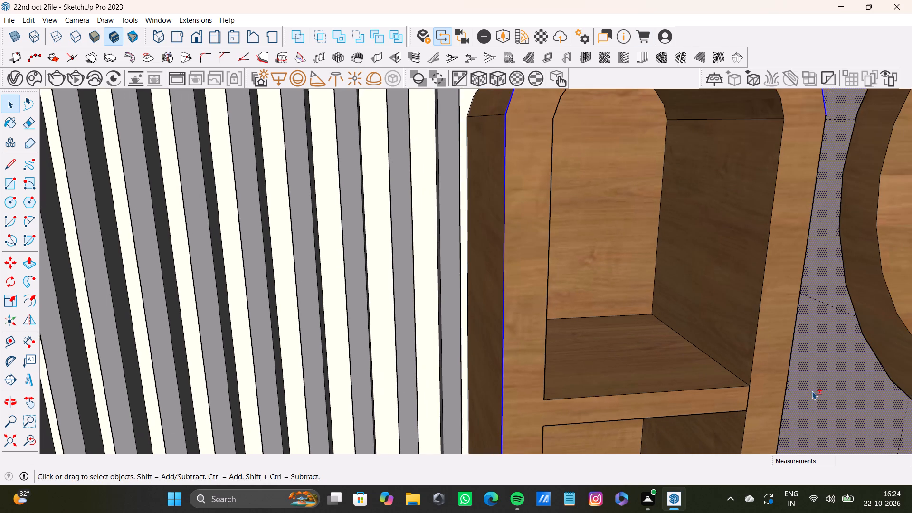
pyautogui.keyDown('shift'); pyautogui.click(812, 391); pyautogui.keyUp('shift')
pyautogui.keyDown('shift'); pyautogui.click(784, 404); pyautogui.keyUp('shift')
pyautogui.keyDown('shift'); pyautogui.scroll(-3, 784, 405); pyautogui.keyUp('shift')
pyautogui.keyDown('shift'); pyautogui.moveTo(783, 405); pyautogui.dragTo(770, 205, button='middle'); pyautogui.keyUp('shift')
pyautogui.keyDown('shift'); pyautogui.scroll(-2, 736, 336); pyautogui.keyUp('shift')
pyautogui.keyDown('shift'); pyautogui.moveTo(739, 390); pyautogui.dragTo(723, 162, button='middle'); pyautogui.keyUp('shift')
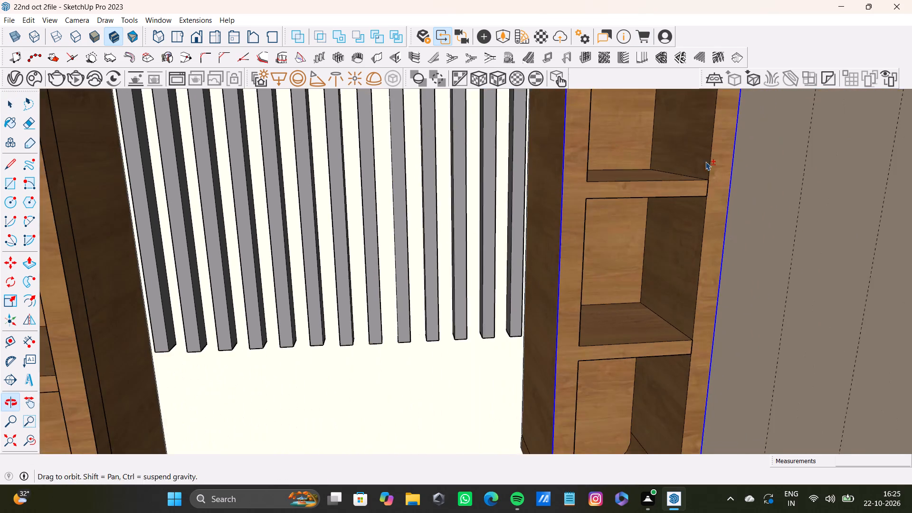
pyautogui.keyDown('shift'); pyautogui.moveTo(687, 351); pyautogui.dragTo(687, 183, button='middle'); pyautogui.keyUp('shift')
pyautogui.keyDown('shift'); pyautogui.scroll(6, 604, 367); pyautogui.keyUp('shift')
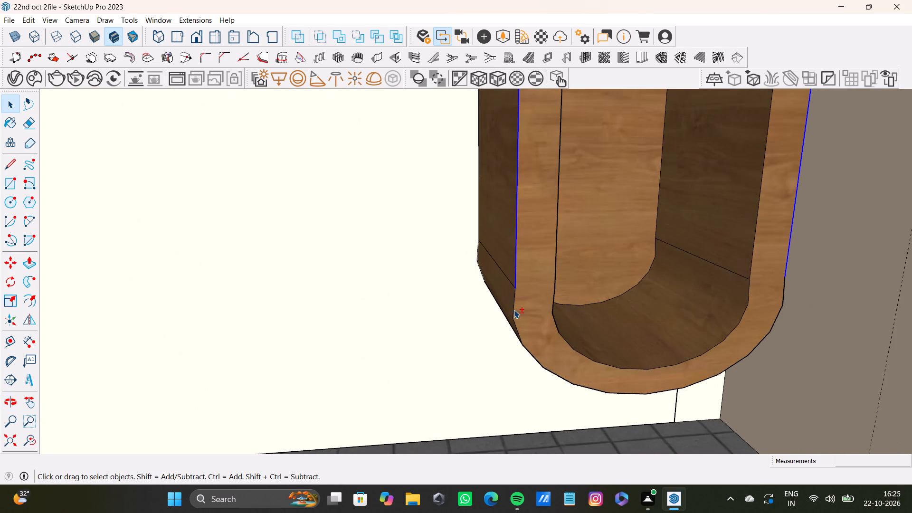
pyautogui.keyDown('shift'); pyautogui.click(514, 310); pyautogui.keyUp('shift')
pyautogui.keyDown('shift'); pyautogui.scroll(-3, 572, 355); pyautogui.keyUp('shift')
pyautogui.moveTo(577, 355); pyautogui.dragTo(680, 361, button='middle')
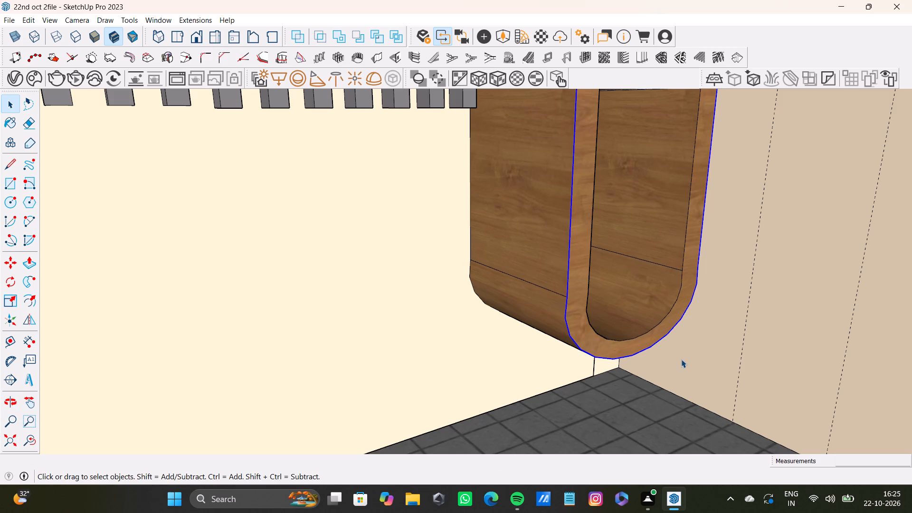
pyautogui.press('m')
pyautogui.scroll(7, 585, 333)
pyautogui.click(555, 262)
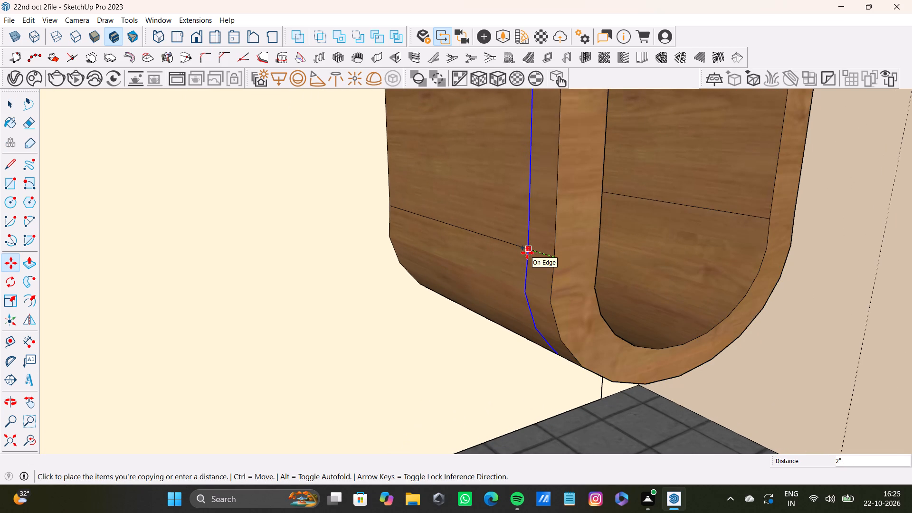
pyautogui.press('3')
pyautogui.hotkey('shift', '"')
pyautogui.press('Return')
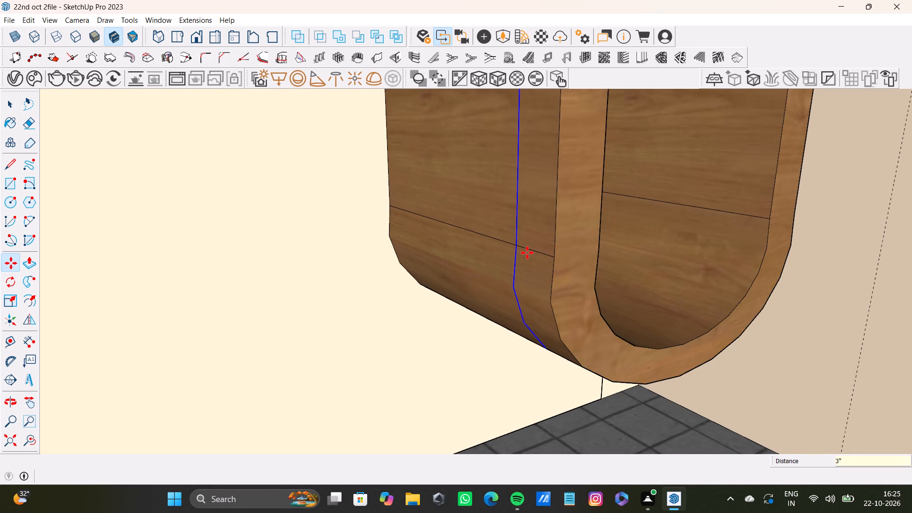
pyautogui.press('v')
pyautogui.press('space')
pyautogui.press('v')
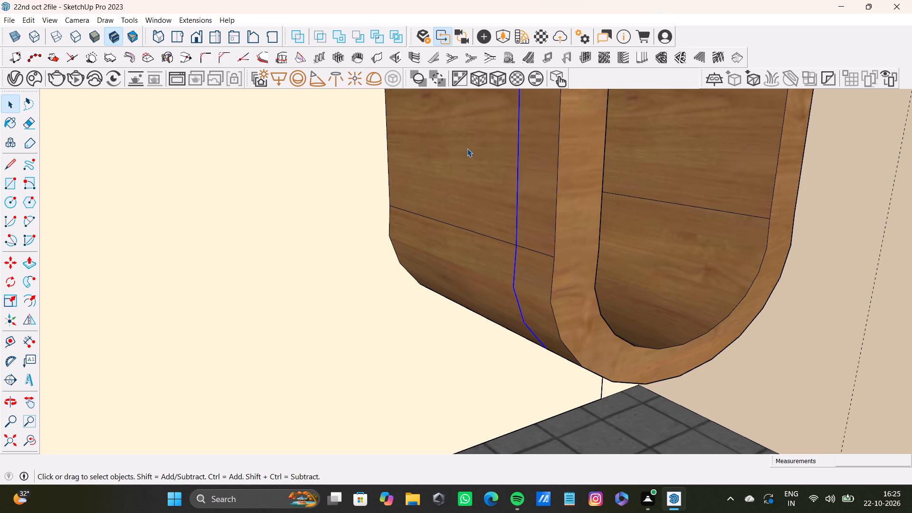
# Group the faces and edges of the front band running around the outside of the arched shelf unit across the slats from the window.
pyautogui.click(520, 206)
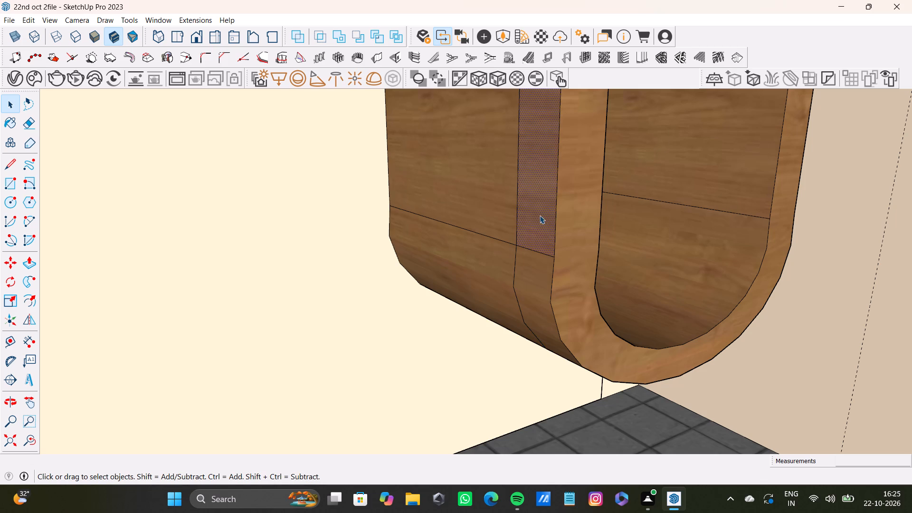
pyautogui.keyDown('shift'); pyautogui.click(516, 222); pyautogui.keyUp('shift')
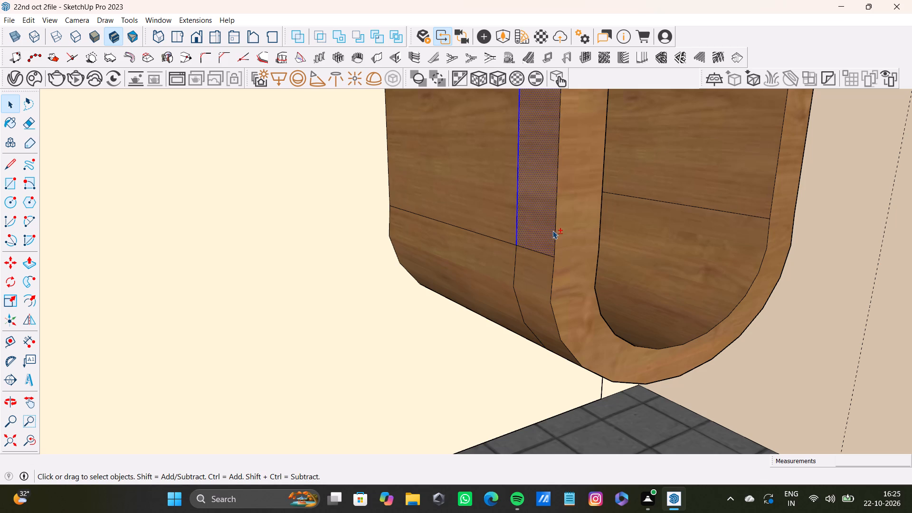
pyautogui.keyDown('shift'); pyautogui.click(555, 231); pyautogui.keyUp('shift')
pyautogui.keyDown('shift'); pyautogui.click(552, 254); pyautogui.keyUp('shift')
pyautogui.keyDown('shift'); pyautogui.click(552, 255); pyautogui.keyUp('shift')
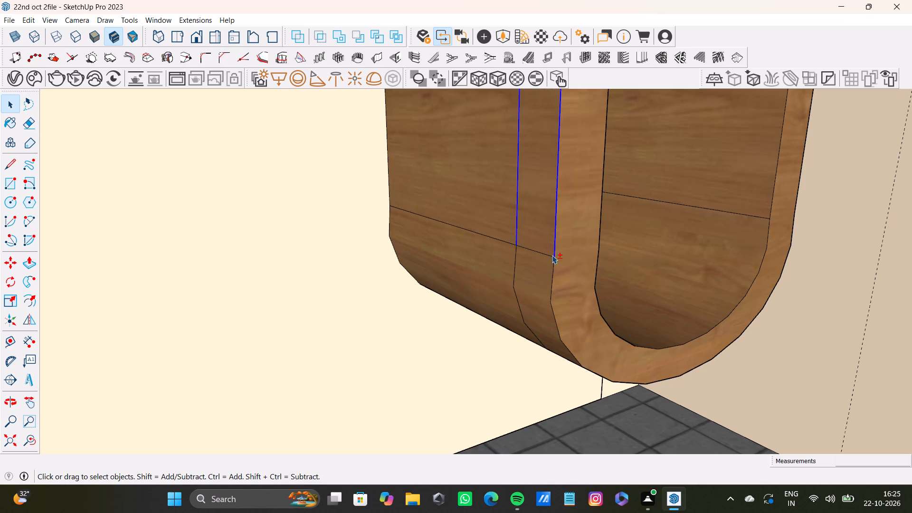
pyautogui.keyDown('shift'); pyautogui.click(545, 269); pyautogui.keyUp('shift')
pyautogui.keyDown('shift'); pyautogui.click(546, 233); pyautogui.keyUp('shift')
pyautogui.keyDown('shift'); pyautogui.moveTo(576, 316); pyautogui.dragTo(565, 267, button='middle'); pyautogui.keyUp('shift')
pyautogui.keyDown('shift'); pyautogui.scroll(1, 551, 268); pyautogui.keyUp('shift')
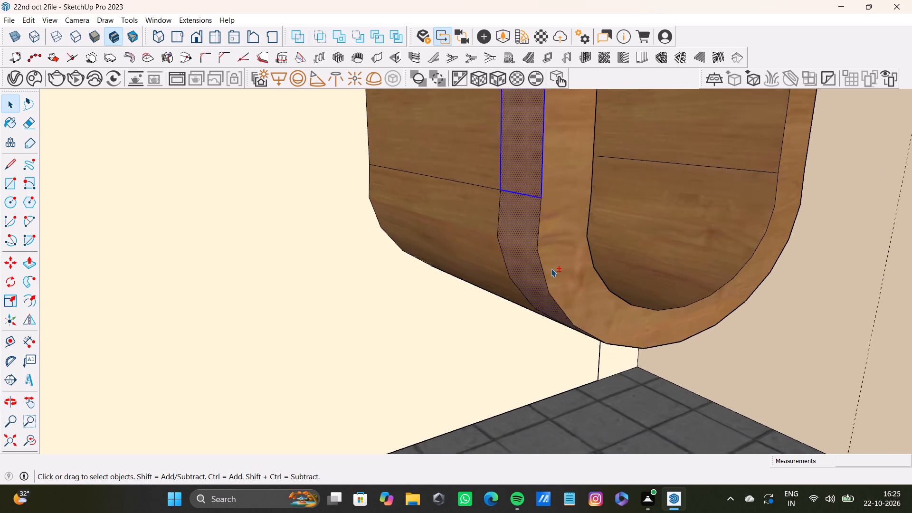
pyautogui.keyDown('shift'); pyautogui.scroll(2, 551, 268); pyautogui.keyUp('shift')
pyautogui.keyDown('shift'); pyautogui.click(548, 290); pyautogui.keyUp('shift')
pyautogui.keyDown('shift'); pyautogui.click(510, 292); pyautogui.keyUp('shift')
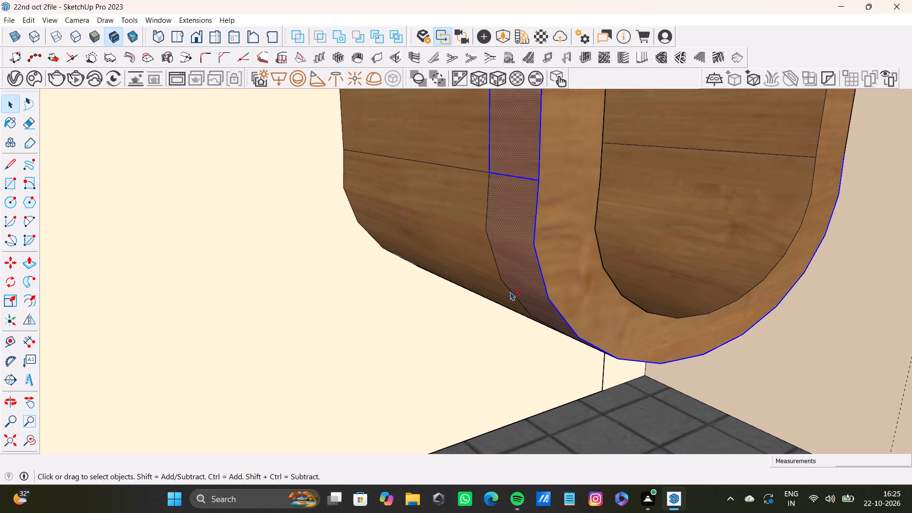
pyautogui.keyDown('shift'); pyautogui.moveTo(522, 288); pyautogui.dragTo(395, 166, button='middle'); pyautogui.keyUp('shift')
pyautogui.keyDown('shift'); pyautogui.moveTo(665, 276); pyautogui.dragTo(513, 315, button='middle'); pyautogui.keyUp('shift')
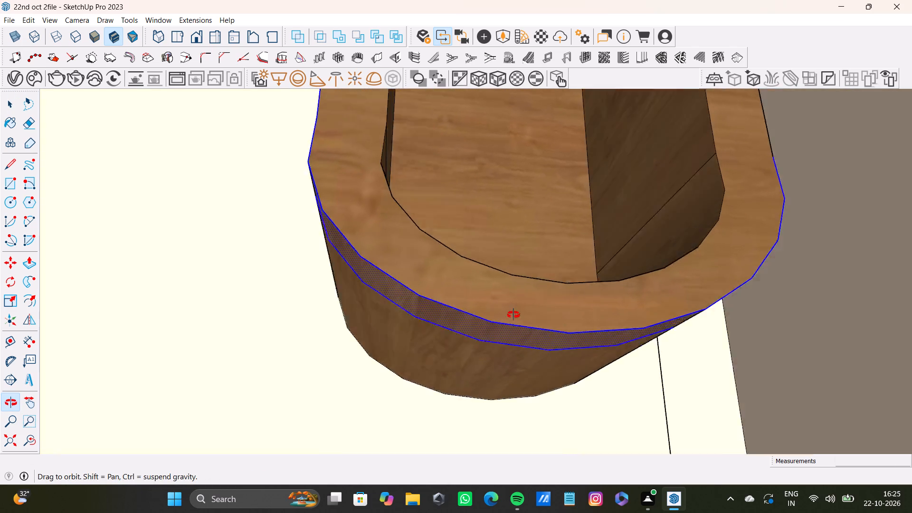
pyautogui.keyDown('shift'); pyautogui.moveTo(513, 315); pyautogui.dragTo(382, 411, button='middle'); pyautogui.keyUp('shift')
pyautogui.click(28, 439)
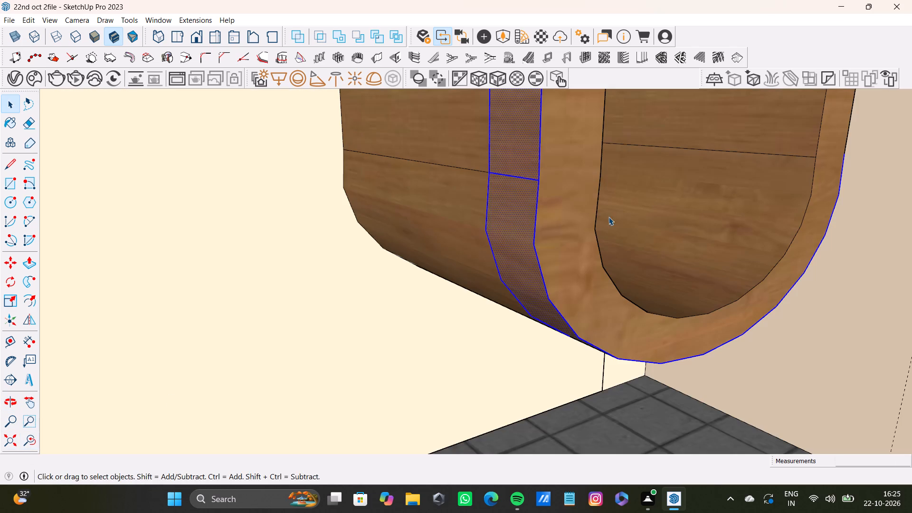
pyautogui.keyDown('shift'); pyautogui.moveTo(690, 183); pyautogui.dragTo(358, 342, button='middle'); pyautogui.keyUp('shift')
pyautogui.scroll(1, 648, 301)
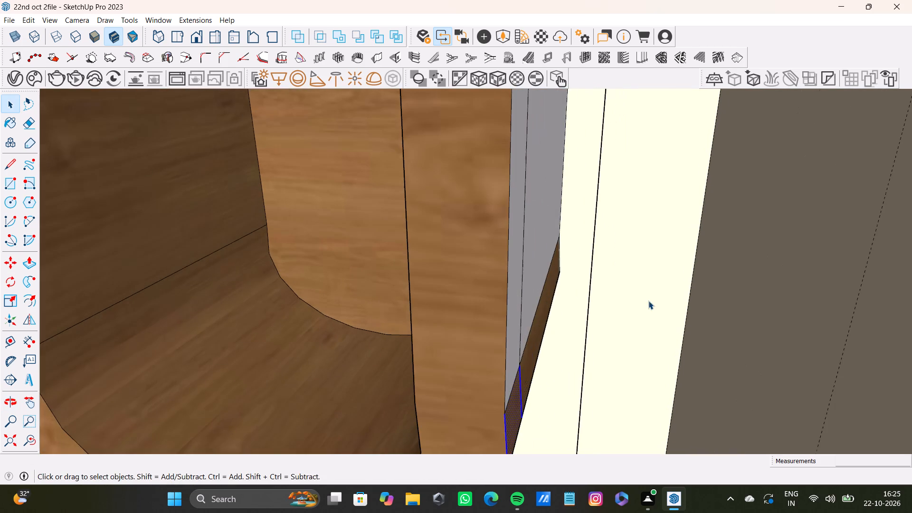
pyautogui.scroll(1, 648, 301)
pyautogui.moveTo(579, 327); pyautogui.dragTo(545, 329, button='middle')
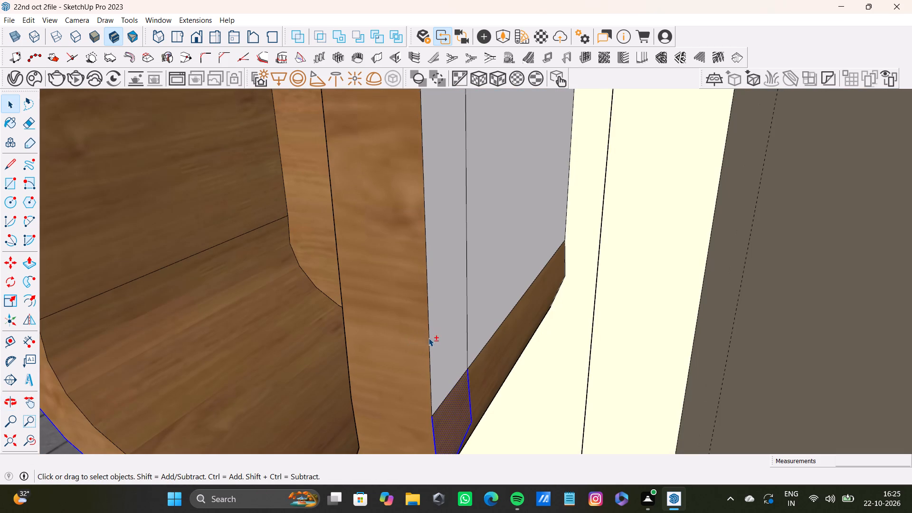
pyautogui.keyDown('shift'); pyautogui.click(428, 338); pyautogui.keyUp('shift')
pyautogui.keyDown('shift'); pyautogui.click(466, 322); pyautogui.keyUp('shift')
pyautogui.keyDown('shift'); pyautogui.click(458, 322); pyautogui.keyUp('shift')
pyautogui.keyDown('shift'); pyautogui.scroll(-4, 447, 314); pyautogui.keyUp('shift')
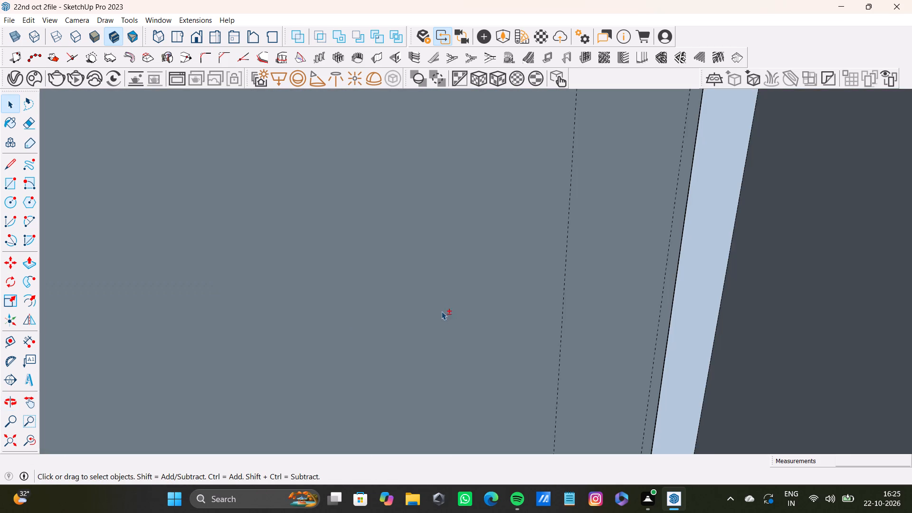
pyautogui.keyDown('shift'); pyautogui.click(27, 441); pyautogui.keyUp('shift')
pyautogui.keyDown('shift'); pyautogui.click(12, 439); pyautogui.keyUp('shift')
pyautogui.moveTo(336, 389); pyautogui.dragTo(438, 356, button='middle')
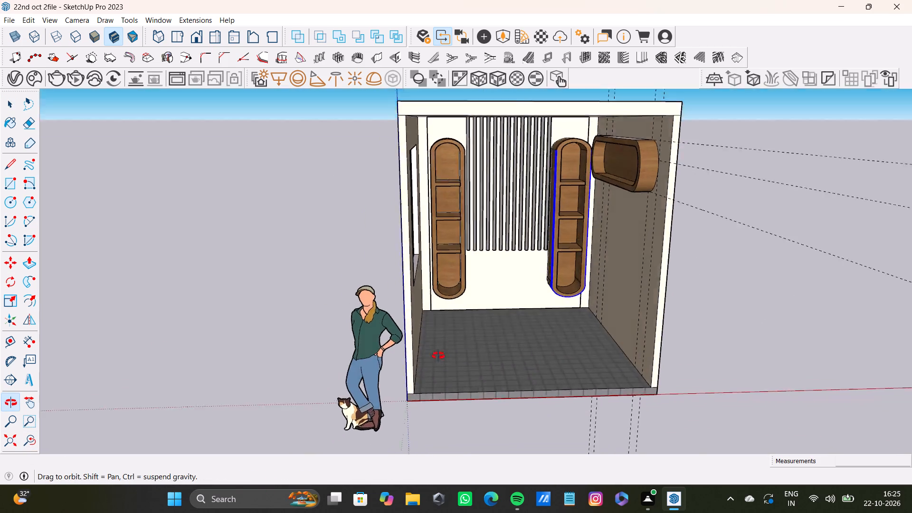
pyautogui.moveTo(438, 356); pyautogui.dragTo(432, 394, button='middle')
pyautogui.keyDown('shift'); pyautogui.scroll(20, 601, 184); pyautogui.keyUp('shift')
pyautogui.moveTo(527, 206); pyautogui.dragTo(597, 228, button='middle')
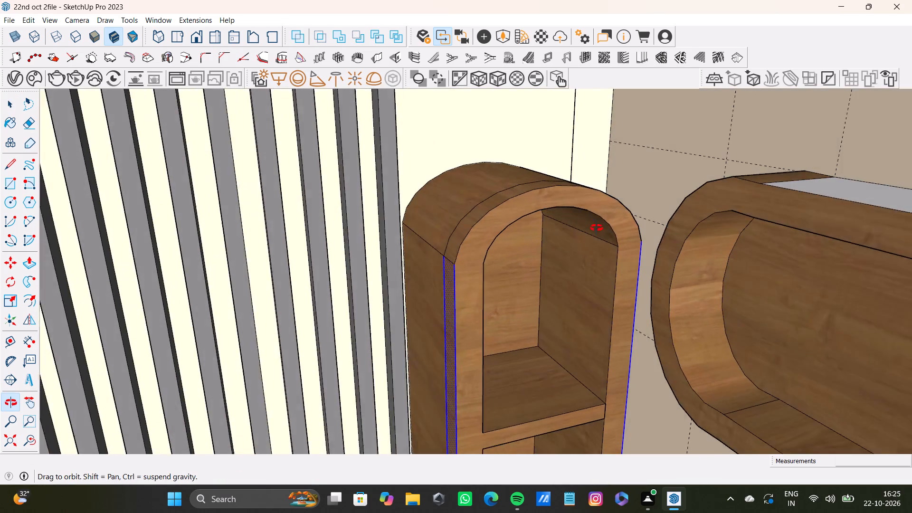
pyautogui.moveTo(597, 228); pyautogui.dragTo(614, 230, button='middle')
pyautogui.keyDown('shift'); pyautogui.scroll(9, 455, 251); pyautogui.keyUp('shift')
pyautogui.keyDown('shift'); pyautogui.click(445, 240); pyautogui.keyUp('shift')
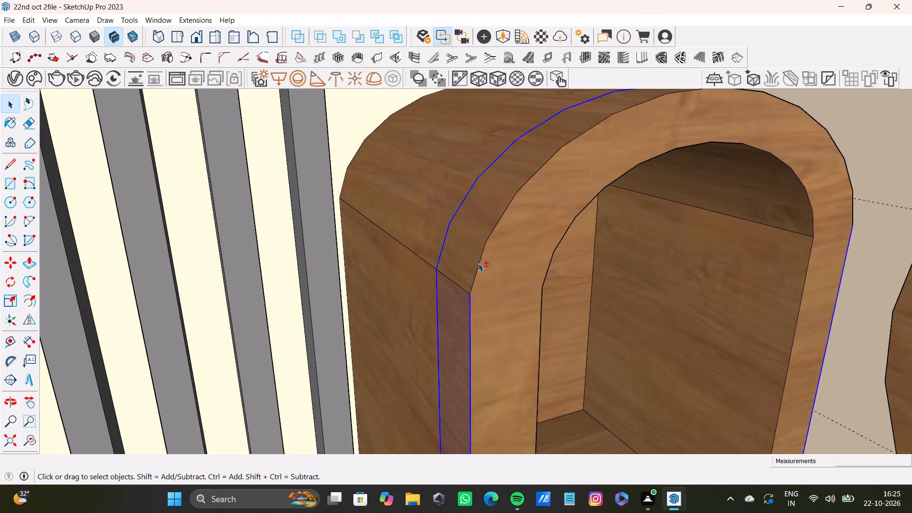
pyautogui.keyDown('shift'); pyautogui.click(478, 264); pyautogui.keyUp('shift')
pyautogui.keyDown('shift'); pyautogui.click(467, 259); pyautogui.keyUp('shift')
pyautogui.keyDown('shift'); pyautogui.moveTo(563, 203); pyautogui.dragTo(285, 235, button='middle'); pyautogui.keyUp('shift')
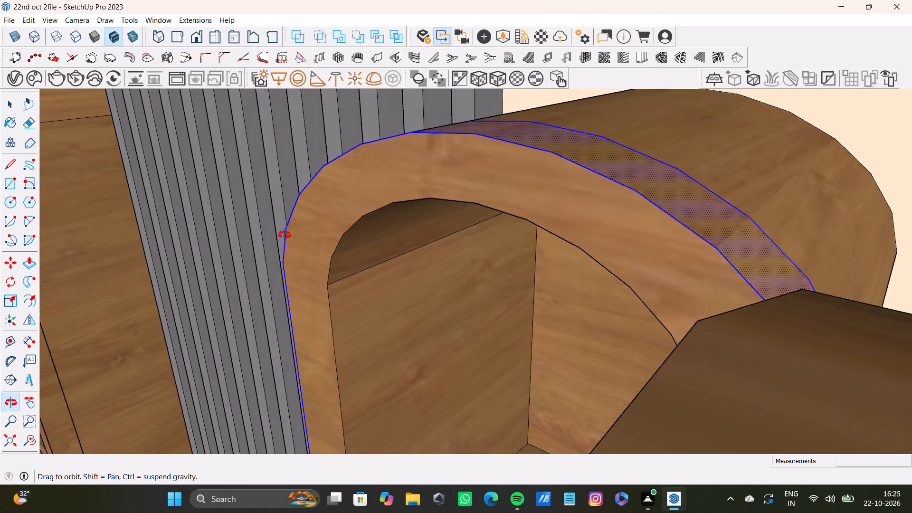
pyautogui.keyDown('shift'); pyautogui.moveTo(285, 235); pyautogui.dragTo(511, 281, button='middle'); pyautogui.keyUp('shift')
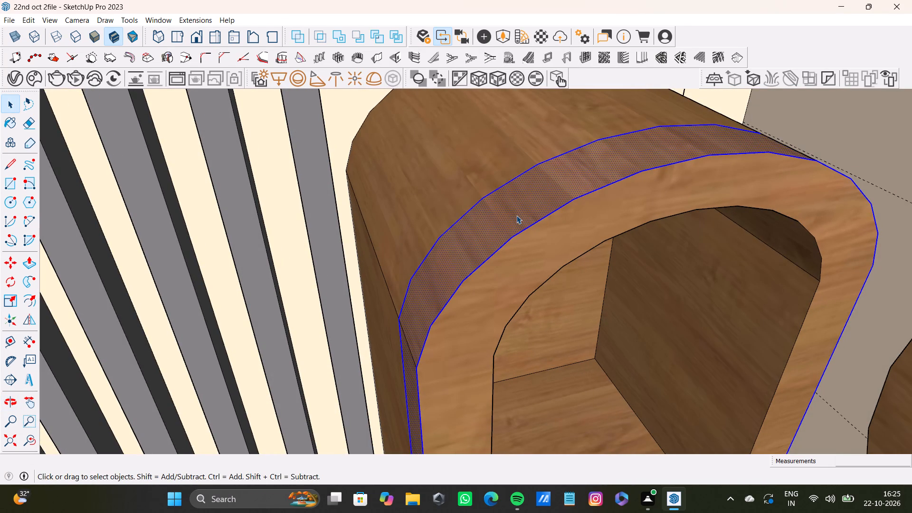
pyautogui.rightClick(516, 208)
pyautogui.click(573, 297)
# Convert the grouped front band of this arched shelf unit into a V-Ray mesh light.
pyautogui.click(395, 73)
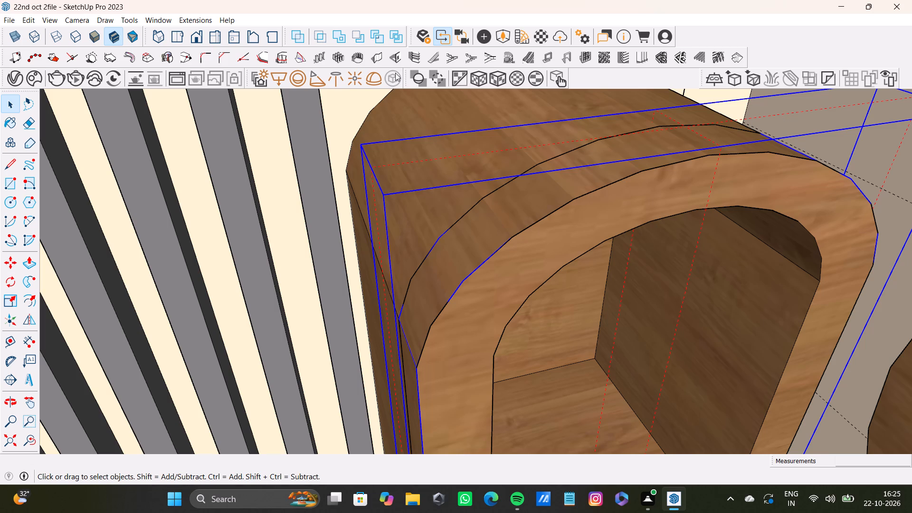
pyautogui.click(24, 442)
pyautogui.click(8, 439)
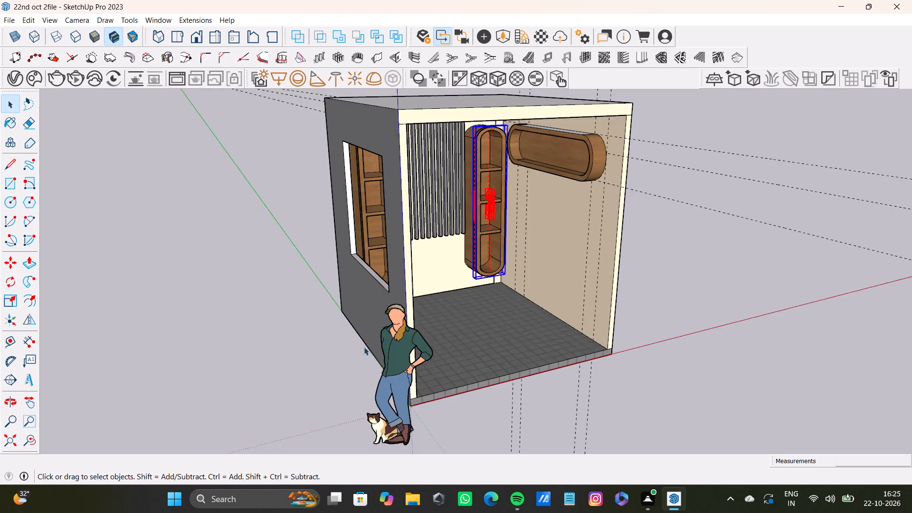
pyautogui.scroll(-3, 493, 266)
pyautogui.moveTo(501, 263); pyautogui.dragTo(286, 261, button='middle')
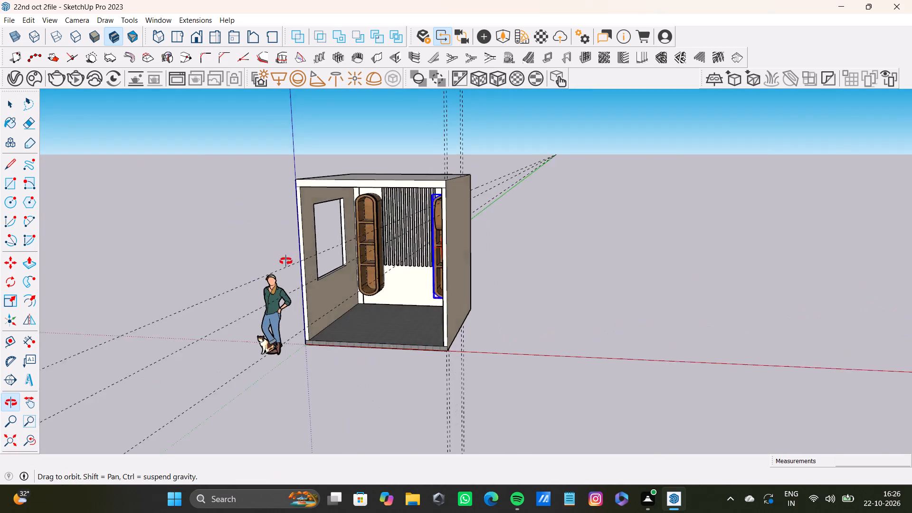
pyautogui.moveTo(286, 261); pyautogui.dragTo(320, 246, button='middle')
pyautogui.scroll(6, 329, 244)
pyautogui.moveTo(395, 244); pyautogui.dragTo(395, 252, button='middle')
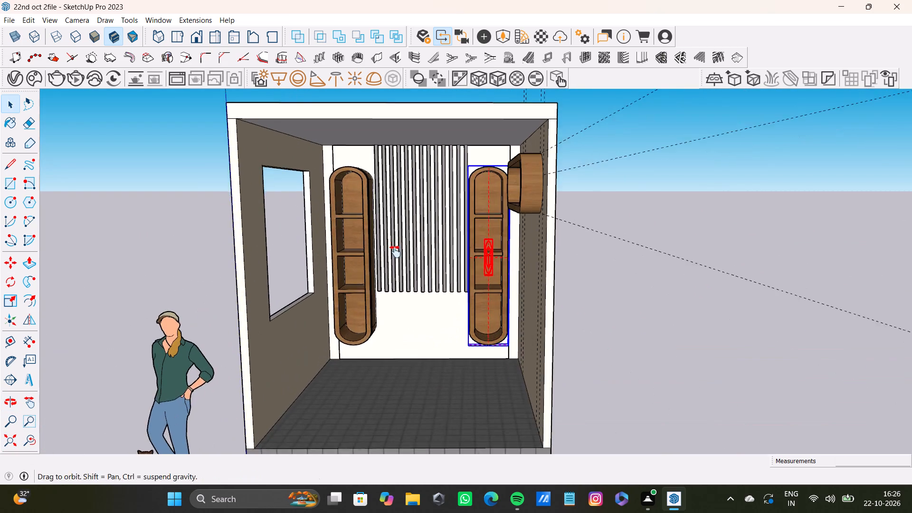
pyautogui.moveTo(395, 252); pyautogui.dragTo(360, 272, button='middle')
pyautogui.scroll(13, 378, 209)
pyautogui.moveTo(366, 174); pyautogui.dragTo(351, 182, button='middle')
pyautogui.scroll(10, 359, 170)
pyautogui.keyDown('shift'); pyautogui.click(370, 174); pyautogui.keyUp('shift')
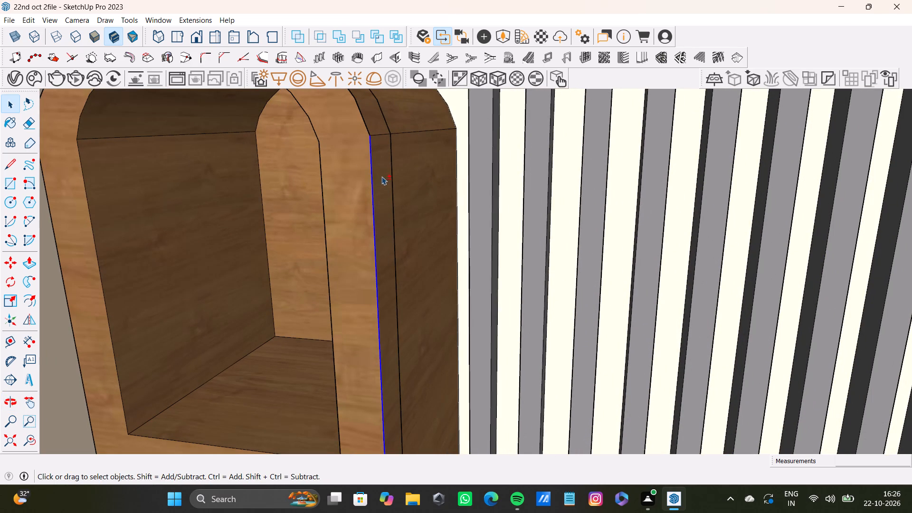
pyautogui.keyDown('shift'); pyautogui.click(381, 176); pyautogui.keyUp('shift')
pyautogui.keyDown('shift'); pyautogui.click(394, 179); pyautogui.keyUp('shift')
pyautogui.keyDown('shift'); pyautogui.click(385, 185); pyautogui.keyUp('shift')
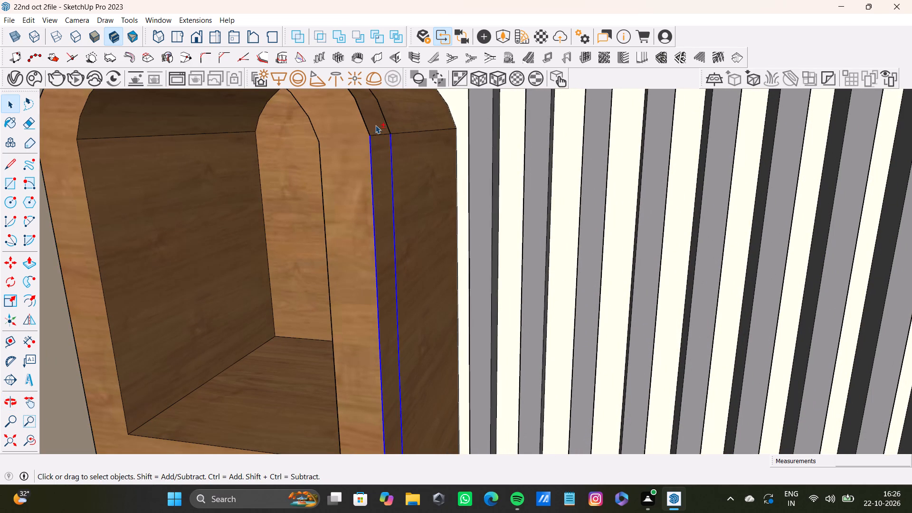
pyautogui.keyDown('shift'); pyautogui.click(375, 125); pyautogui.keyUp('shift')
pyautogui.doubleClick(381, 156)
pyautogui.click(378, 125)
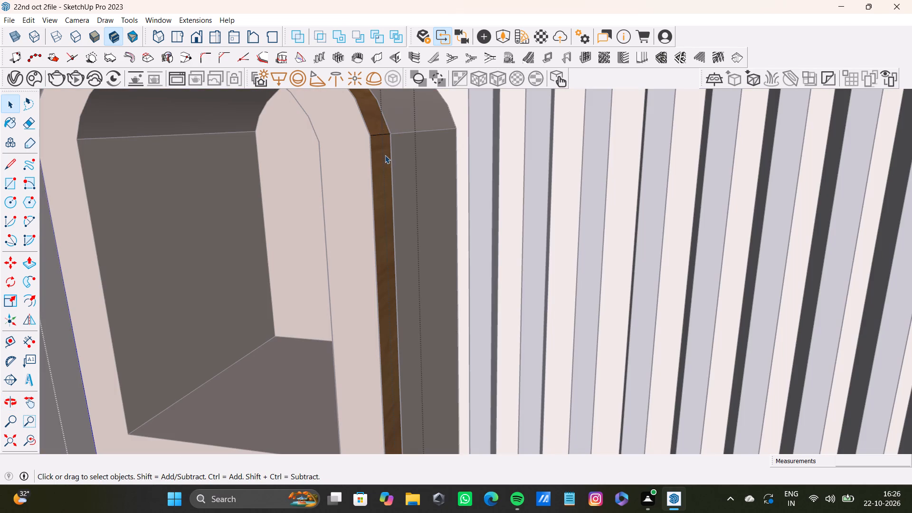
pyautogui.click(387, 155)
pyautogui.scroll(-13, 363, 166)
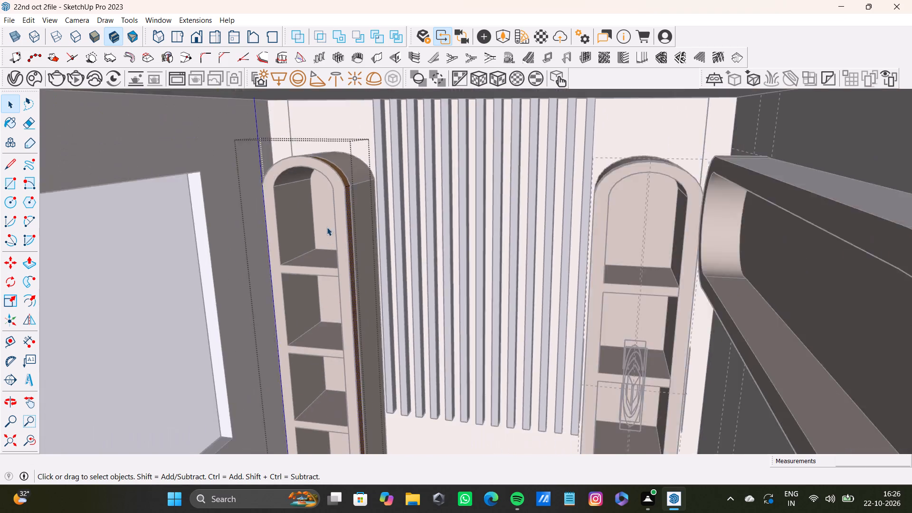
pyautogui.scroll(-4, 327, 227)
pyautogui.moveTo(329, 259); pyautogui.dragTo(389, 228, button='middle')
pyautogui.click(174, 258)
# Convert the grouped front band of the arched shelf unit beside the window into a V-Ray mesh light.
pyautogui.scroll(6, 318, 191)
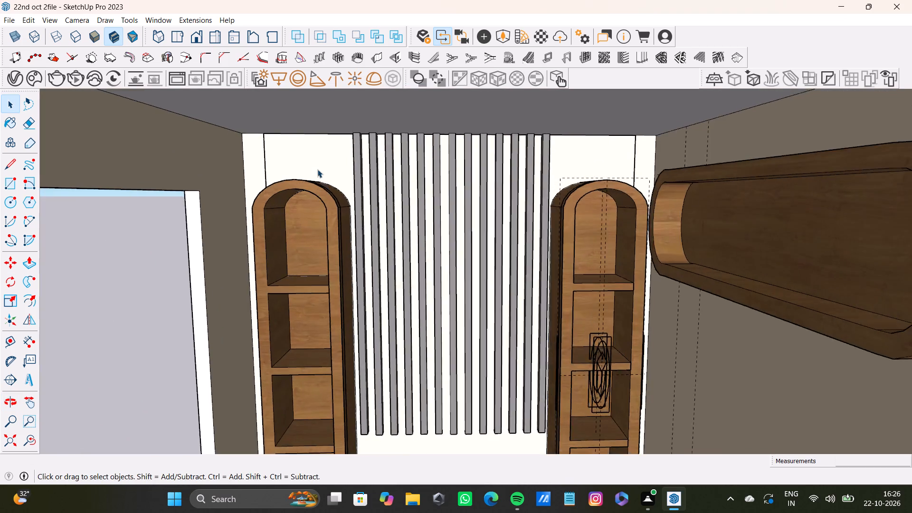
pyautogui.scroll(3, 317, 169)
pyautogui.moveTo(317, 169); pyautogui.dragTo(245, 200, button='middle')
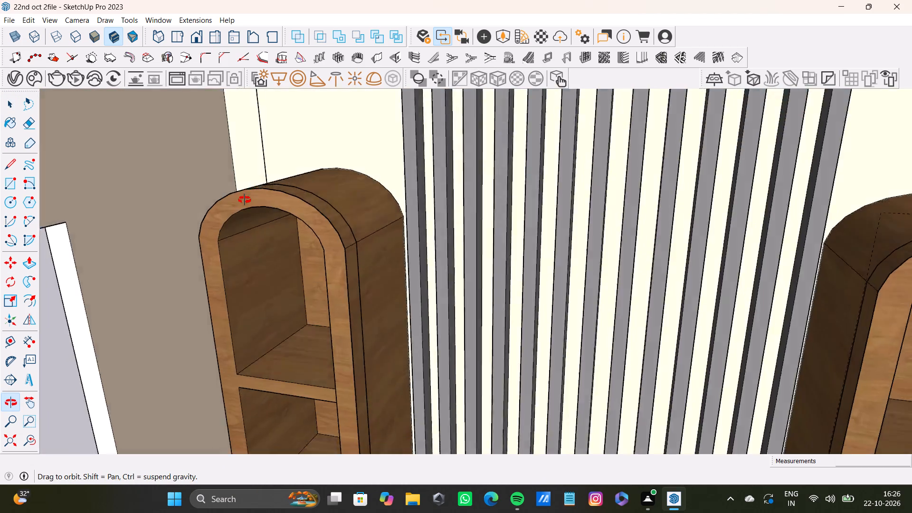
pyautogui.moveTo(245, 200); pyautogui.dragTo(254, 184, button='middle')
pyautogui.scroll(7, 278, 185)
pyautogui.moveTo(342, 254); pyautogui.dragTo(309, 262, button='middle')
pyautogui.keyDown('shift'); pyautogui.scroll(5, 326, 258); pyautogui.keyUp('shift')
pyautogui.keyDown('shift'); pyautogui.click(331, 266); pyautogui.keyUp('shift')
pyautogui.keyDown('shift'); pyautogui.click(347, 261); pyautogui.keyUp('shift')
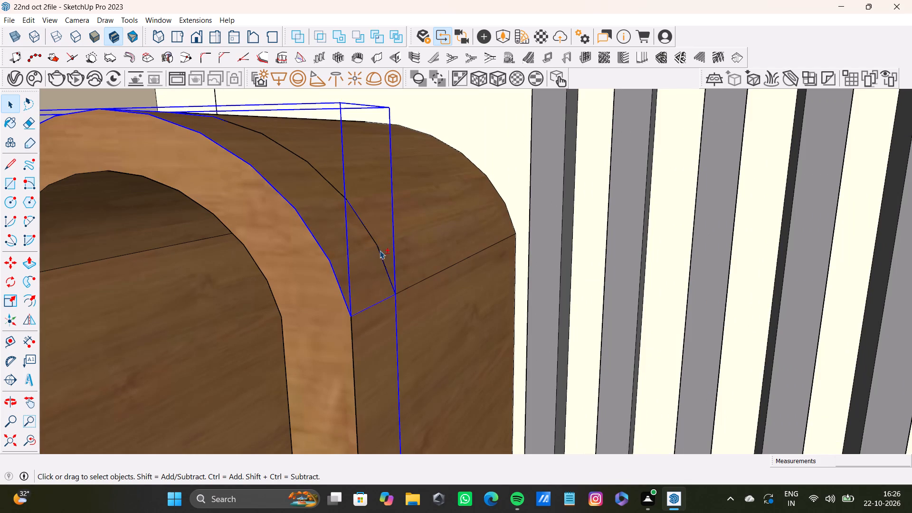
pyautogui.keyDown('shift'); pyautogui.click(391, 76); pyautogui.keyUp('shift')
# Draw a rectangle about 4' 2 13/16" by 3' 1 1/4" on the back wall below the slats, between the two arched shelf units.
pyautogui.scroll(-2, 325, 235)
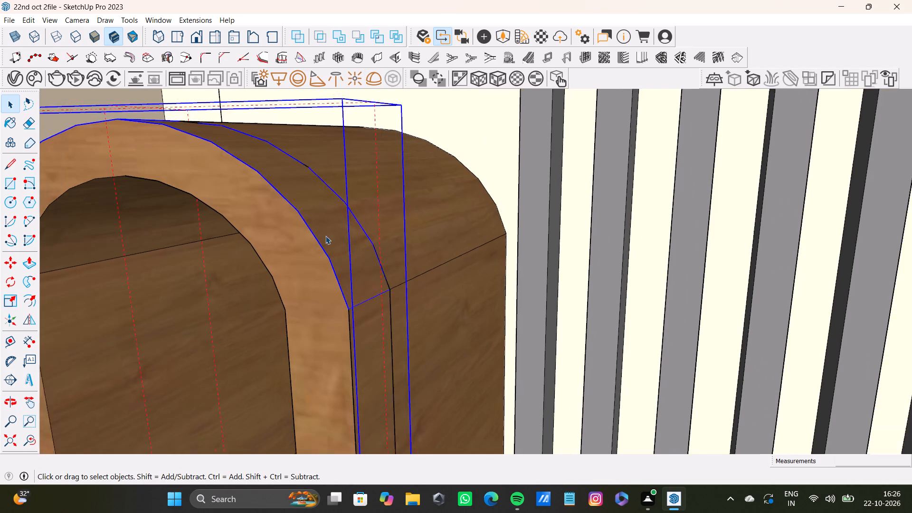
pyautogui.scroll(-6, 325, 236)
pyautogui.click(25, 442)
pyautogui.click(0, 436)
pyautogui.moveTo(125, 404); pyautogui.dragTo(200, 398, button='middle')
pyautogui.click(4, 447)
pyautogui.keyDown('shift'); pyautogui.moveTo(494, 215); pyautogui.dragTo(463, 220, button='middle'); pyautogui.keyUp('shift')
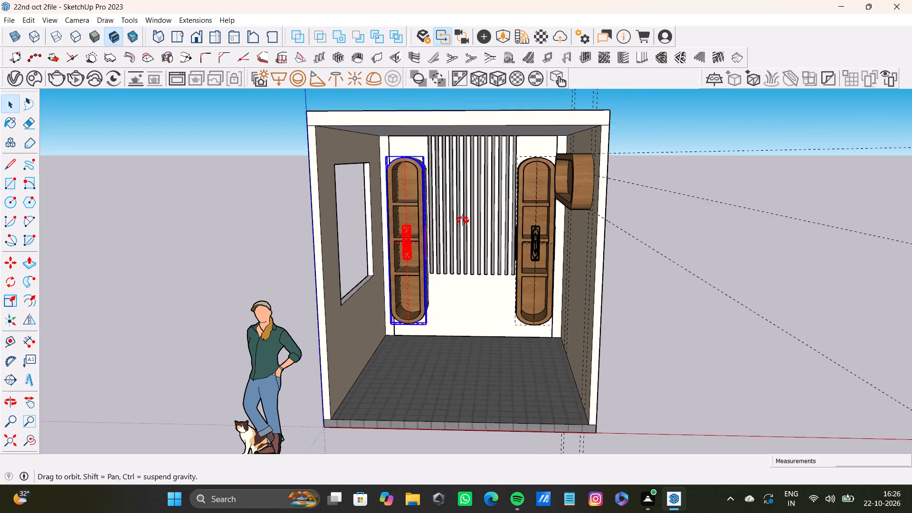
pyautogui.keyDown('shift'); pyautogui.moveTo(463, 220); pyautogui.dragTo(469, 201, button='middle'); pyautogui.keyUp('shift')
pyautogui.scroll(4, 450, 291)
pyautogui.moveTo(452, 305); pyautogui.dragTo(470, 257, button='middle')
pyautogui.scroll(1, 470, 258)
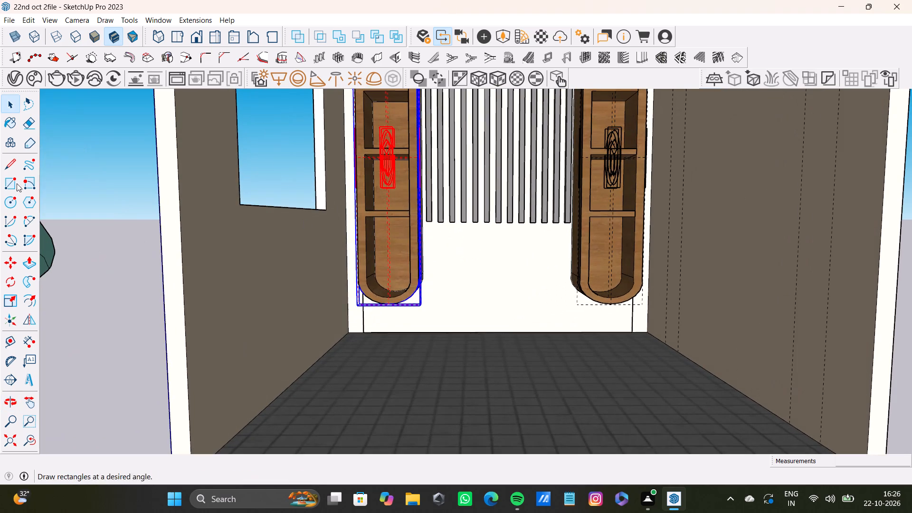
pyautogui.click(1, 187)
pyautogui.scroll(4, 517, 281)
pyautogui.keyDown('shift'); pyautogui.moveTo(459, 269); pyautogui.dragTo(428, 284, button='middle'); pyautogui.keyUp('shift')
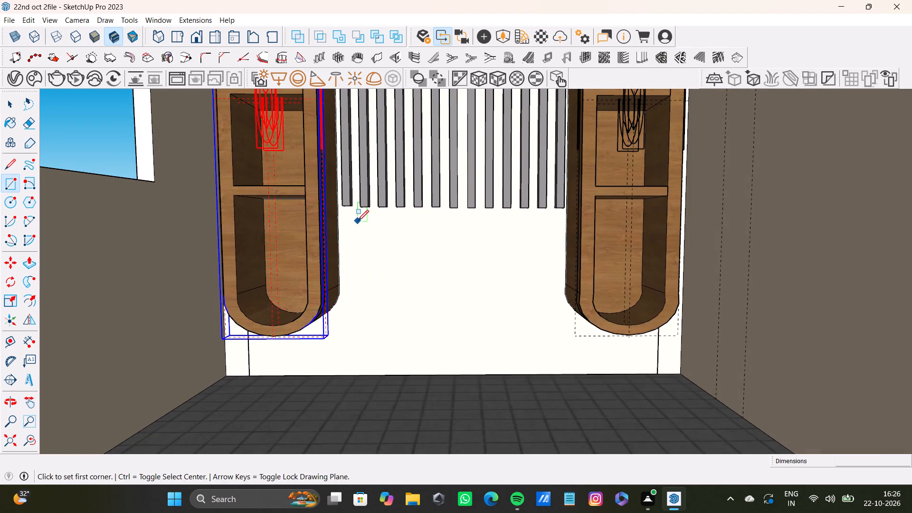
pyautogui.click(348, 221)
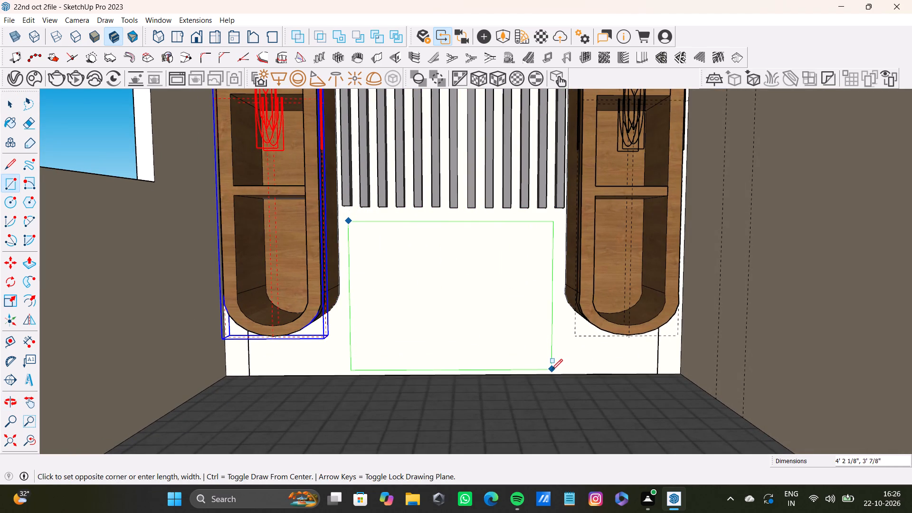
pyautogui.click(554, 370)
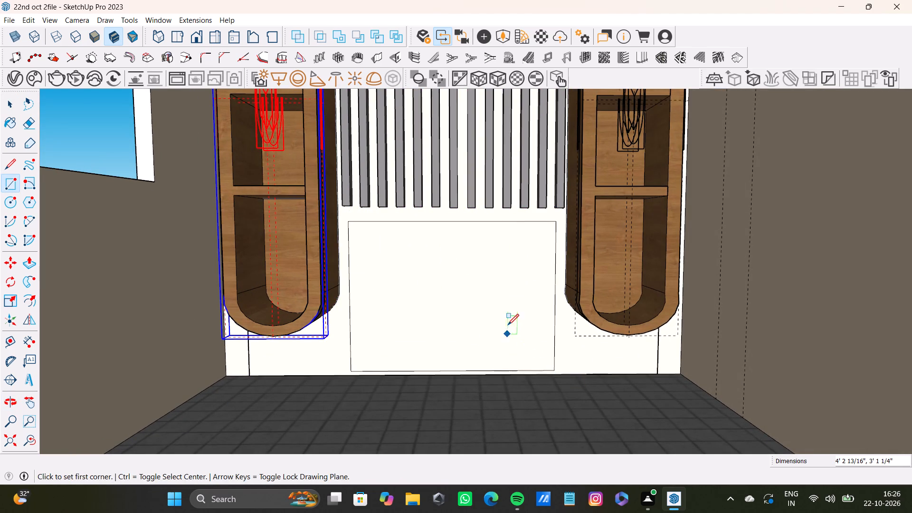
# Push/Pull the rectangle below the slats about 2' 8 1/8" out from the back wall into the room.
pyautogui.press('space')
pyautogui.click(498, 307)
pyautogui.press('p')
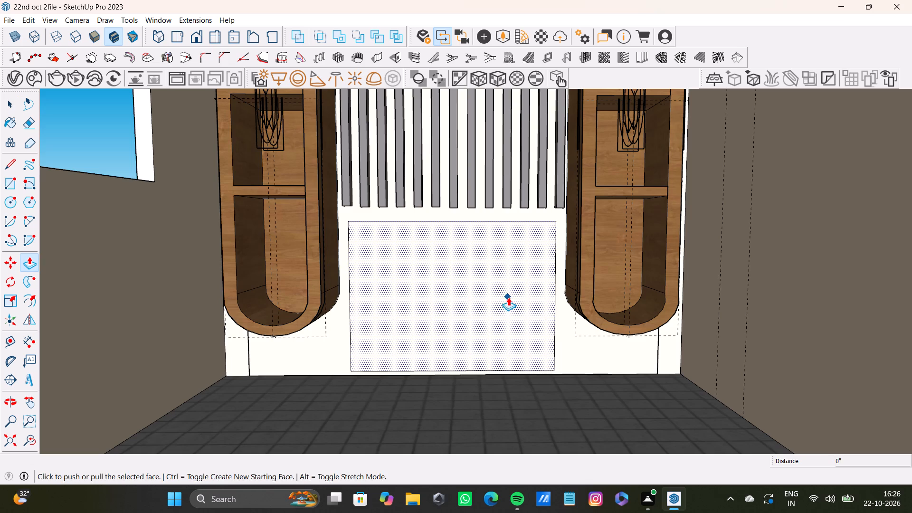
pyautogui.moveTo(508, 297); pyautogui.dragTo(520, 318)
pyautogui.moveTo(533, 289); pyautogui.dragTo(634, 348, button='middle')
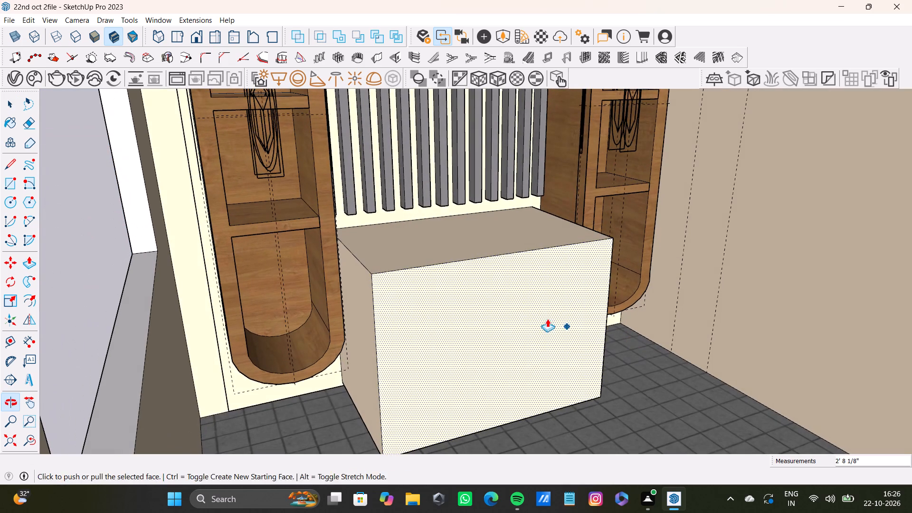
# Push the block's front face back about 1' 1 7/8" toward the back wall to make the block shallower.
pyautogui.moveTo(546, 315); pyautogui.dragTo(338, 308)
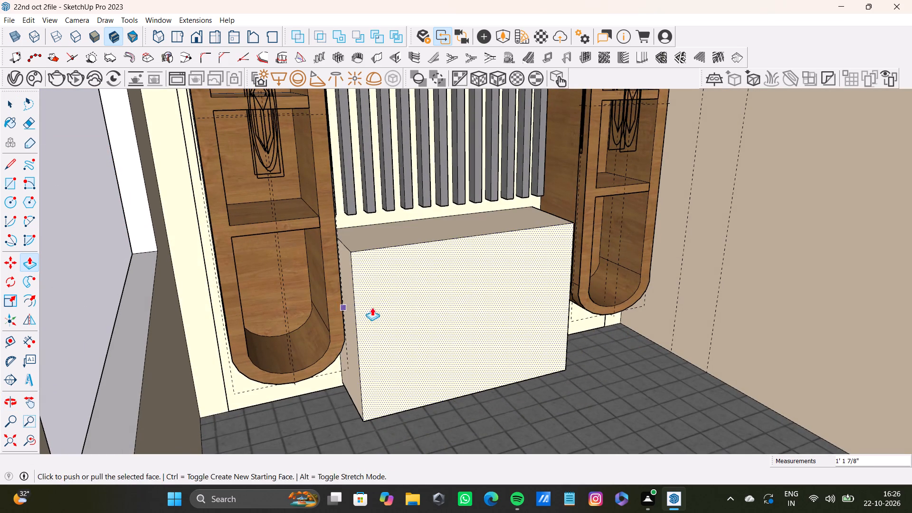
# Push/Pull one narrow side face of the block outward so it closes the gap to the adjacent arched shelf unit.
pyautogui.moveTo(388, 297); pyautogui.dragTo(174, 342, button='middle')
pyautogui.moveTo(406, 254); pyautogui.dragTo(439, 270, button='middle')
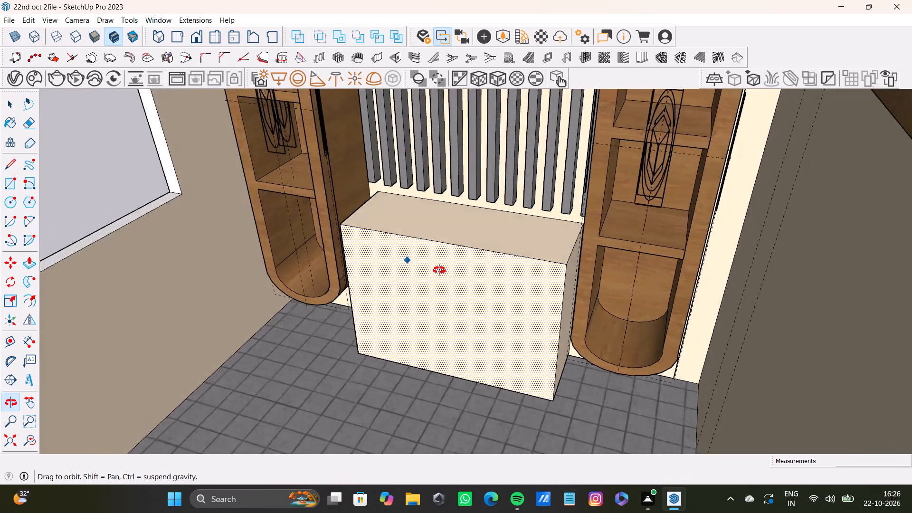
pyautogui.moveTo(439, 270); pyautogui.dragTo(545, 305, button='middle')
pyautogui.scroll(4, 249, 242)
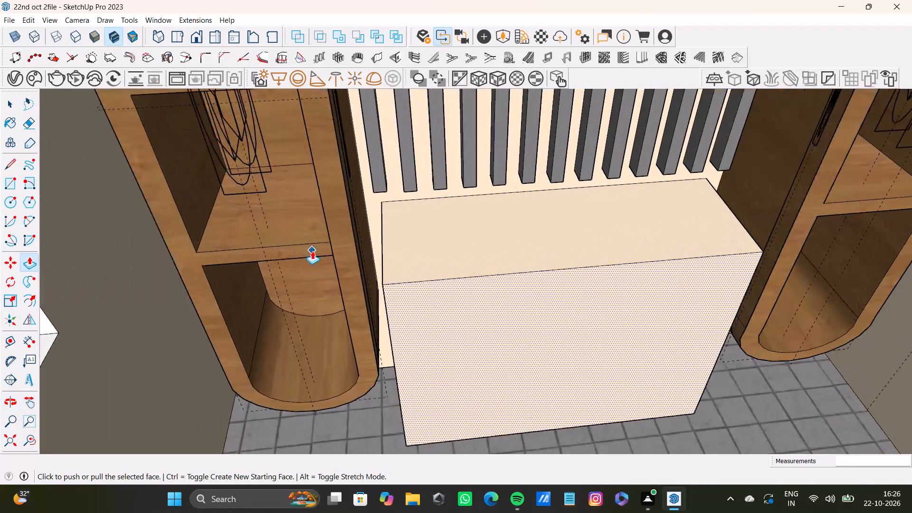
pyautogui.scroll(1, 312, 251)
pyautogui.moveTo(312, 251); pyautogui.dragTo(371, 209, button='middle')
pyautogui.scroll(5, 393, 285)
pyautogui.press('space')
pyautogui.click(414, 271)
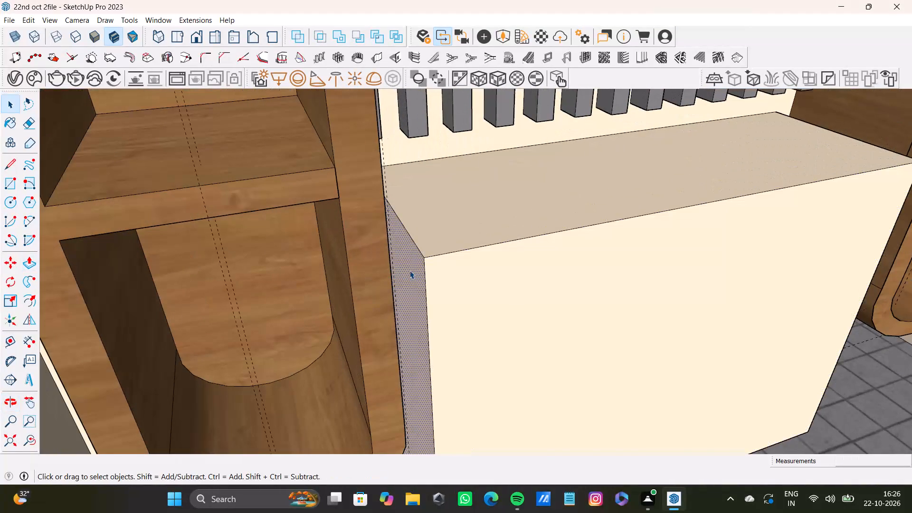
pyautogui.moveTo(409, 269); pyautogui.dragTo(397, 266)
pyautogui.press('p')
pyautogui.press('p')
pyautogui.moveTo(420, 269); pyautogui.dragTo(401, 266)
# Push/Pull the block's opposite side face outward about 1 11/16" toward the other arched shelf unit.
pyautogui.scroll(-6, 410, 268)
pyautogui.moveTo(510, 288); pyautogui.dragTo(390, 244, button='middle')
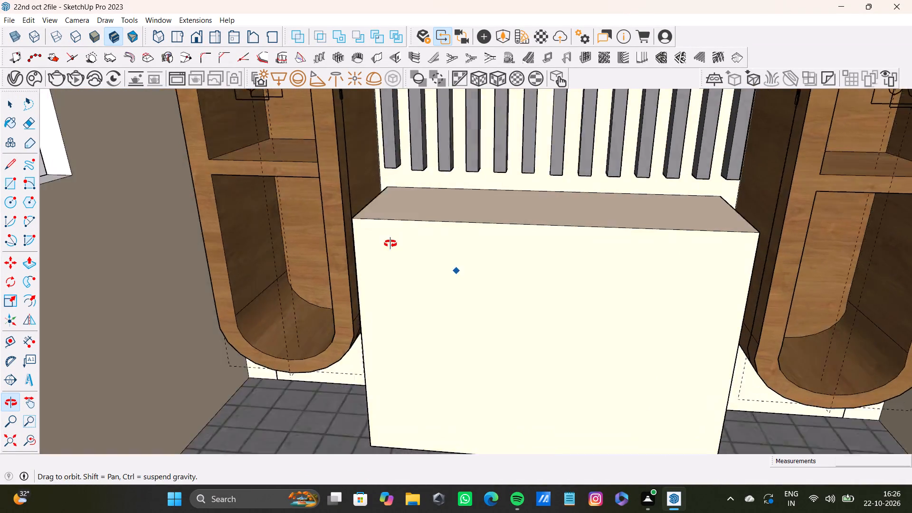
pyautogui.moveTo(390, 244); pyautogui.dragTo(312, 210, button='middle')
pyautogui.scroll(6, 659, 281)
pyautogui.press('space')
pyautogui.moveTo(694, 275); pyautogui.dragTo(652, 275, button='middle')
pyautogui.press('space')
pyautogui.click(689, 261)
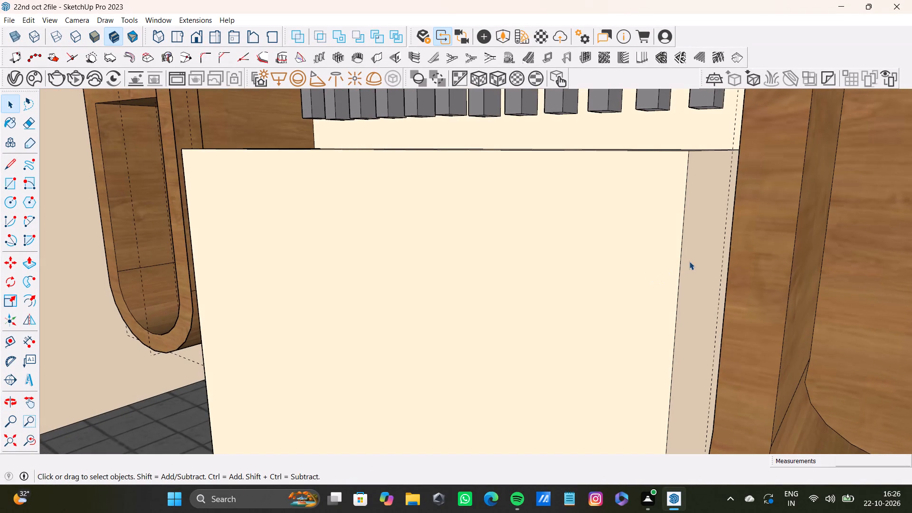
pyautogui.press('p')
pyautogui.moveTo(682, 265); pyautogui.dragTo(714, 269)
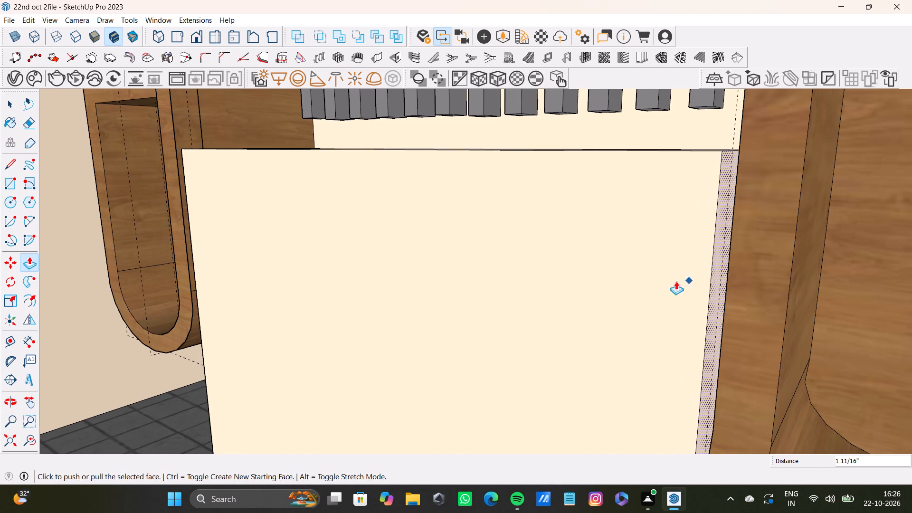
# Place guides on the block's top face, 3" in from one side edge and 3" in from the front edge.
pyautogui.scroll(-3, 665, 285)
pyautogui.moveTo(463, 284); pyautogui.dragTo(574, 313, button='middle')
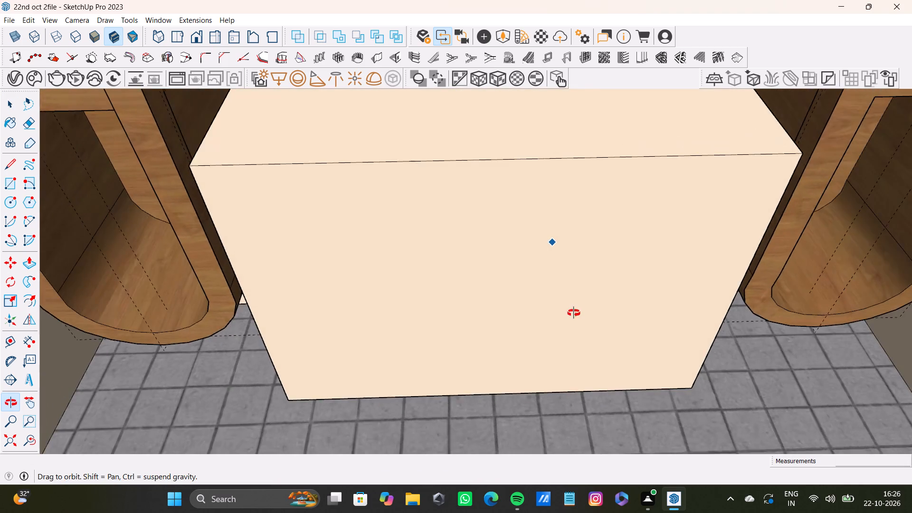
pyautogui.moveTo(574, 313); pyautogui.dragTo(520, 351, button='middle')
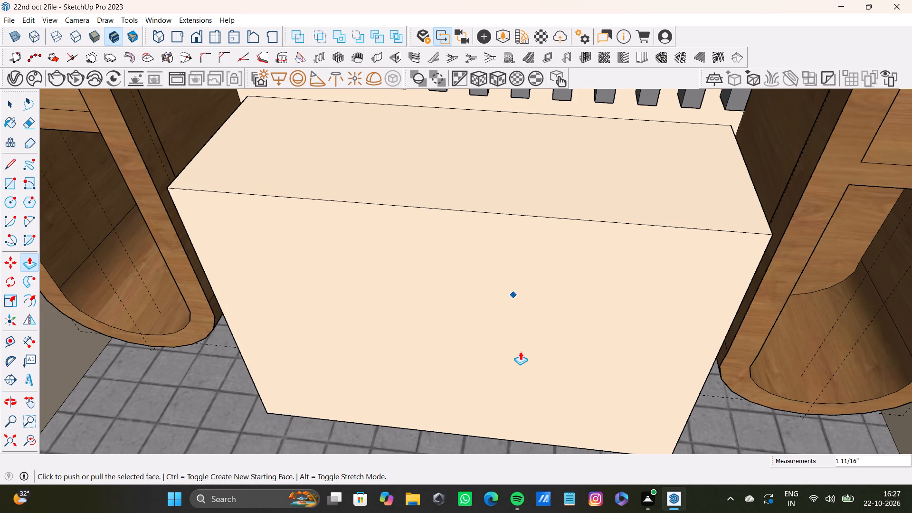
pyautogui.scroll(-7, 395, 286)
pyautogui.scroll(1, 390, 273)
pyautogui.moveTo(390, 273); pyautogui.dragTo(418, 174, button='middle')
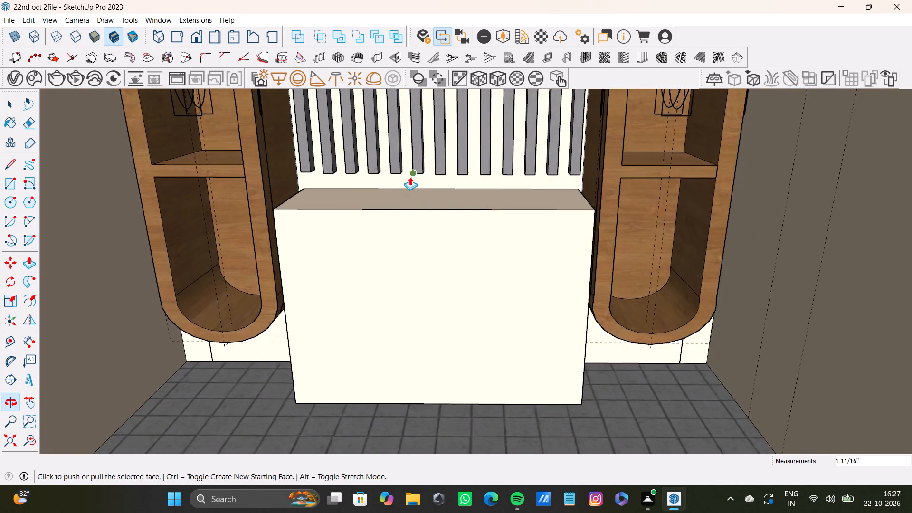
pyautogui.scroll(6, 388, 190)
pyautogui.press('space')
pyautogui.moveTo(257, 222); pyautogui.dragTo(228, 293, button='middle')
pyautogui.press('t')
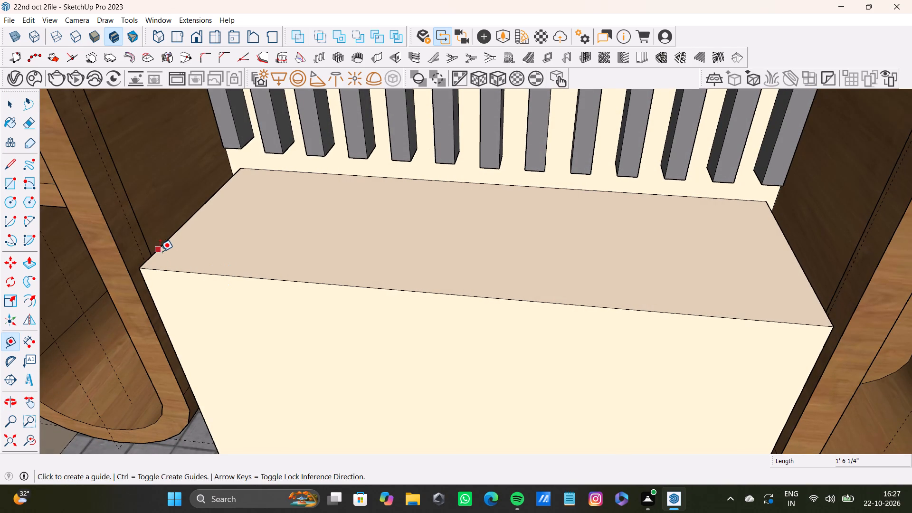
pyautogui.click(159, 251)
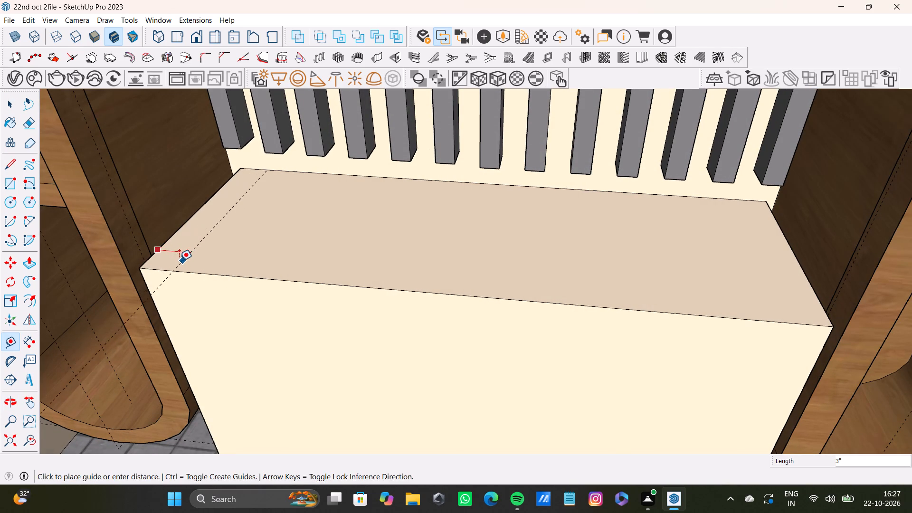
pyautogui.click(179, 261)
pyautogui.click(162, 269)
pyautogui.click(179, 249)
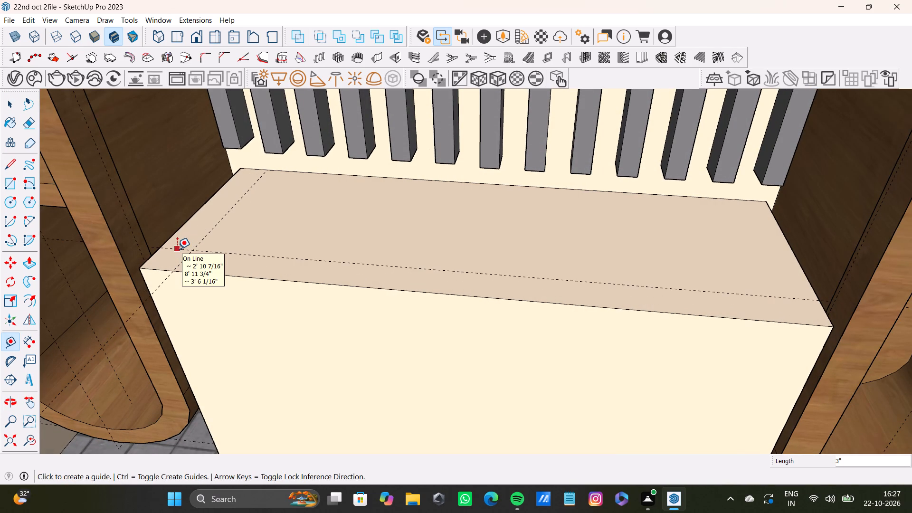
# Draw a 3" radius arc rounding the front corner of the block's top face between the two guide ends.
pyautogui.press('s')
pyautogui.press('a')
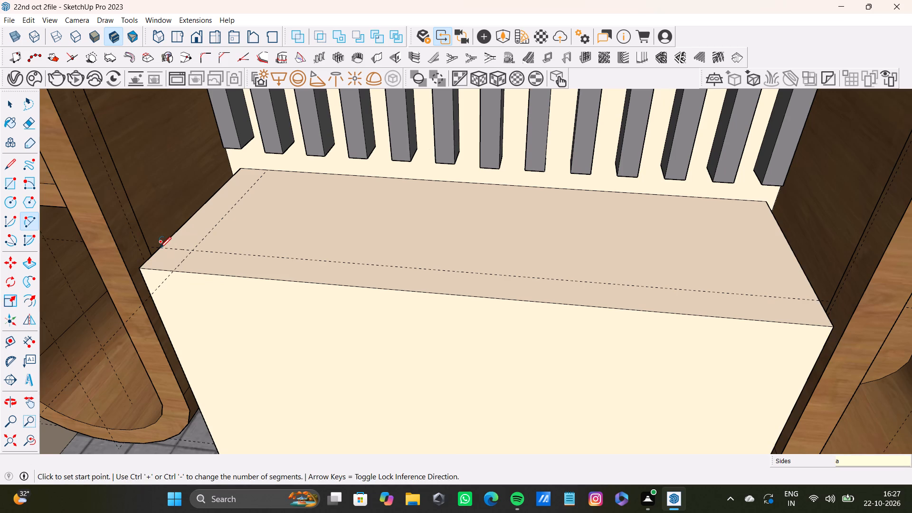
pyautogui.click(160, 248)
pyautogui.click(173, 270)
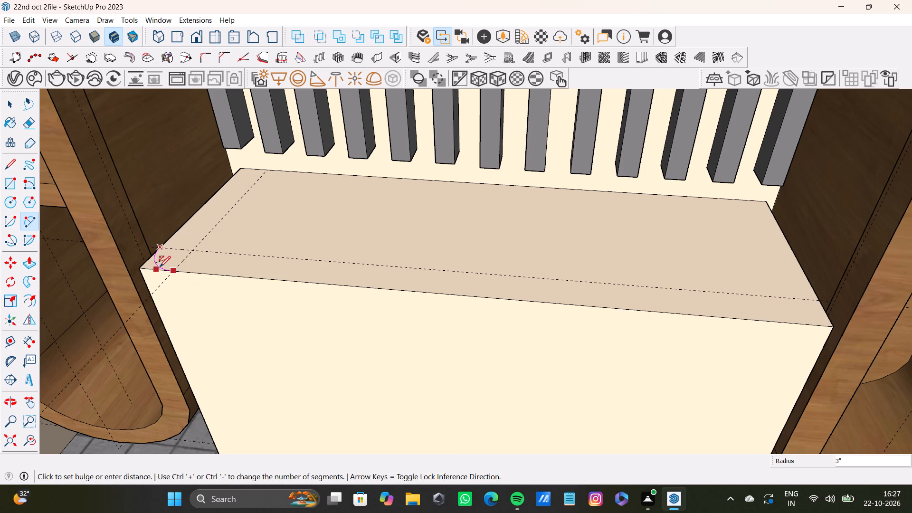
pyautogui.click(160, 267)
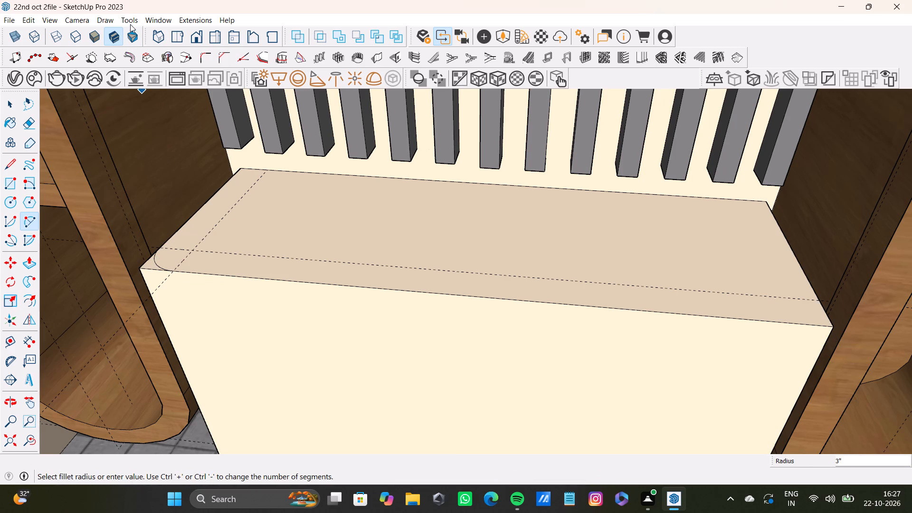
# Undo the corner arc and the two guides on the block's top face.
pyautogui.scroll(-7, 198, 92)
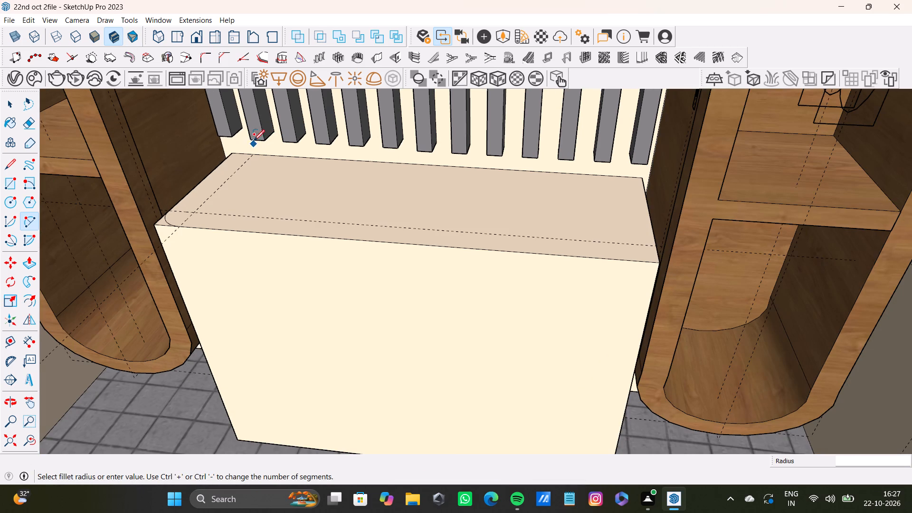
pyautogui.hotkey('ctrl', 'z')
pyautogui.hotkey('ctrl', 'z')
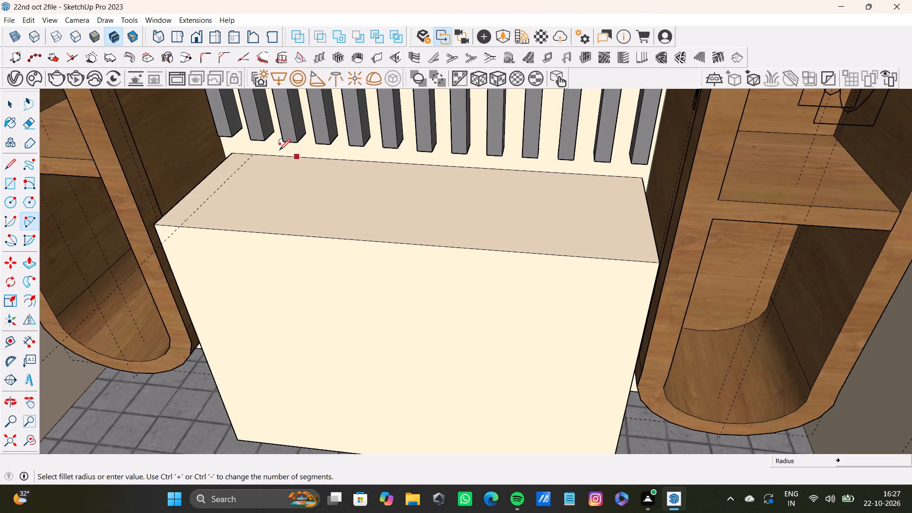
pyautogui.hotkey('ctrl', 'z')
# Place a vertical guide on the block's front face, roughly a third of the way across from its left edge.
pyautogui.scroll(-3, 220, 249)
pyautogui.moveTo(216, 259); pyautogui.dragTo(390, 89, button='middle')
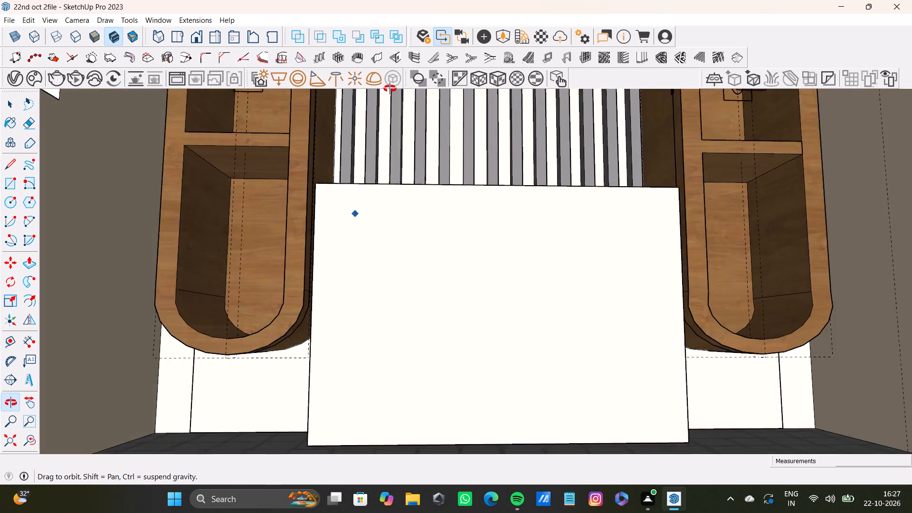
pyautogui.moveTo(390, 89); pyautogui.dragTo(375, 126, button='middle')
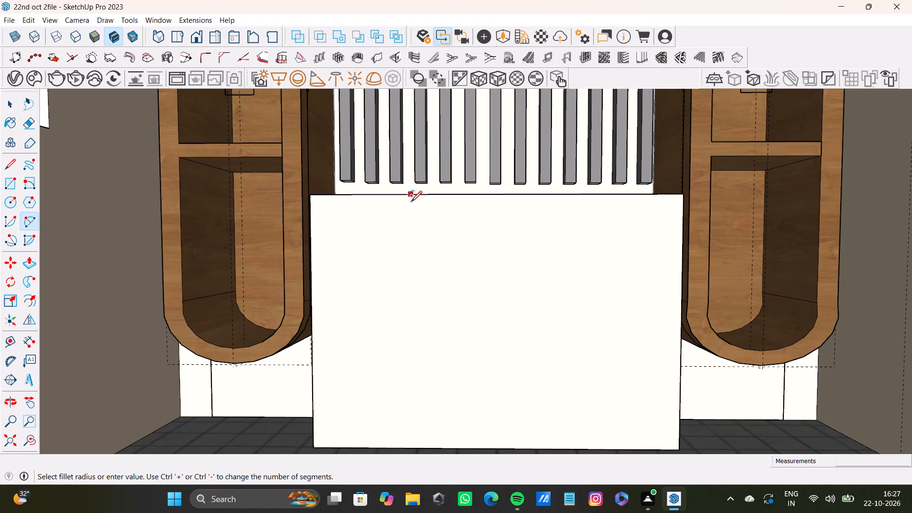
pyautogui.press('t')
pyautogui.click(312, 297)
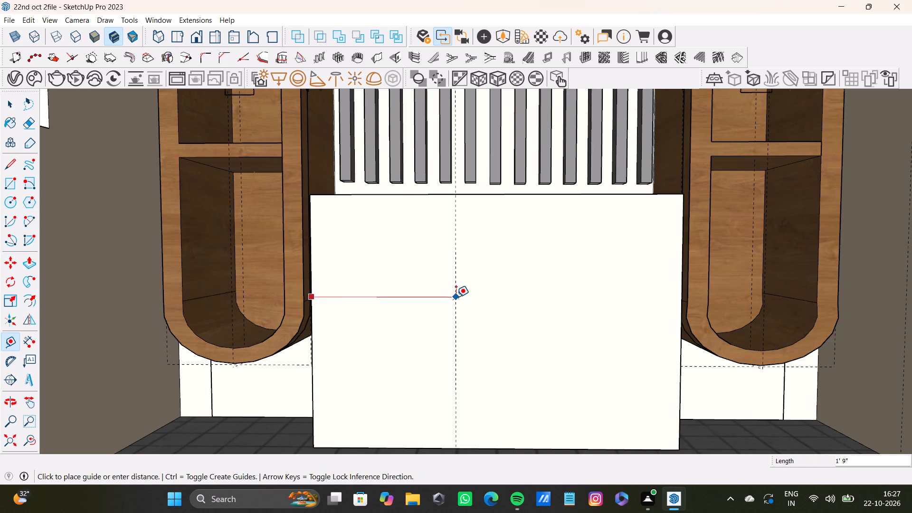
pyautogui.scroll(-3, 456, 297)
pyautogui.moveTo(459, 297); pyautogui.dragTo(468, 234, button='middle')
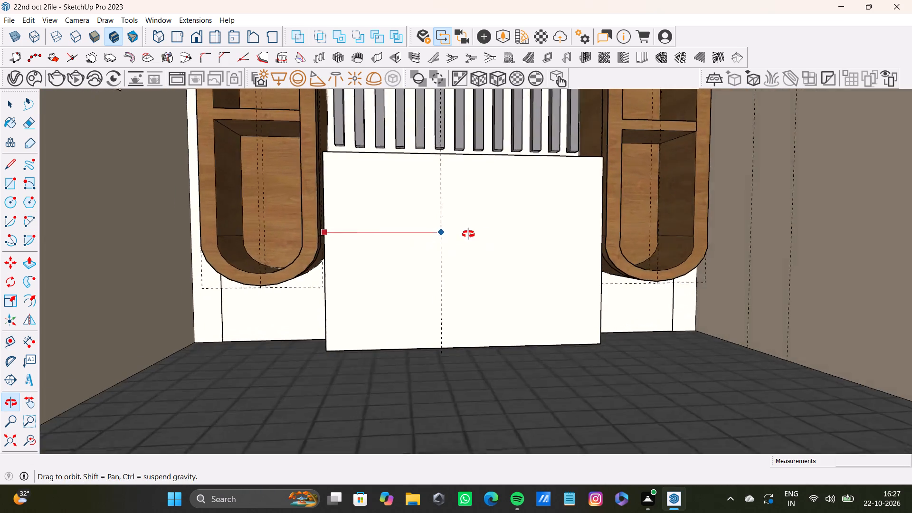
pyautogui.moveTo(468, 234); pyautogui.dragTo(432, 269, button='middle')
pyautogui.click(422, 270)
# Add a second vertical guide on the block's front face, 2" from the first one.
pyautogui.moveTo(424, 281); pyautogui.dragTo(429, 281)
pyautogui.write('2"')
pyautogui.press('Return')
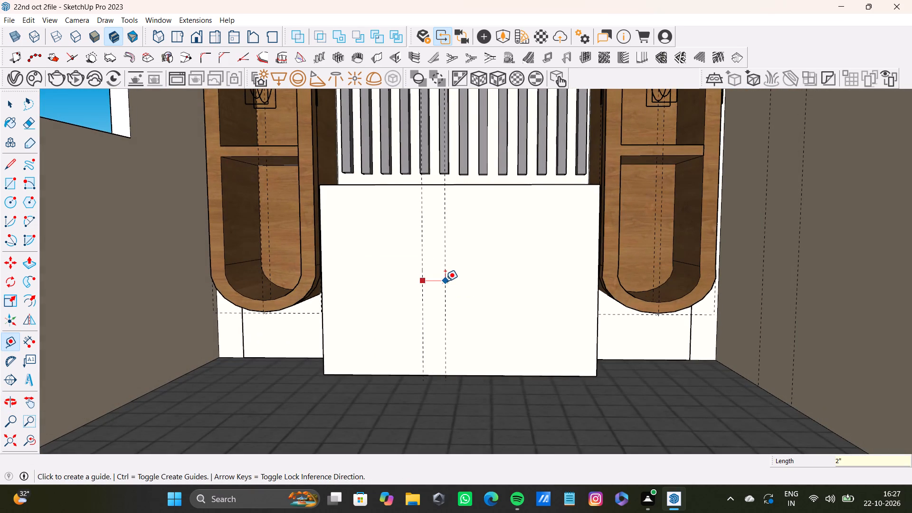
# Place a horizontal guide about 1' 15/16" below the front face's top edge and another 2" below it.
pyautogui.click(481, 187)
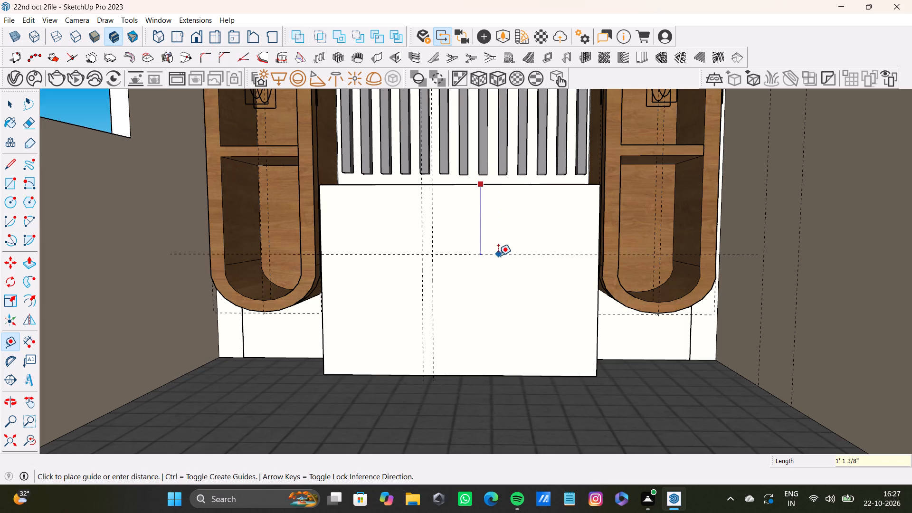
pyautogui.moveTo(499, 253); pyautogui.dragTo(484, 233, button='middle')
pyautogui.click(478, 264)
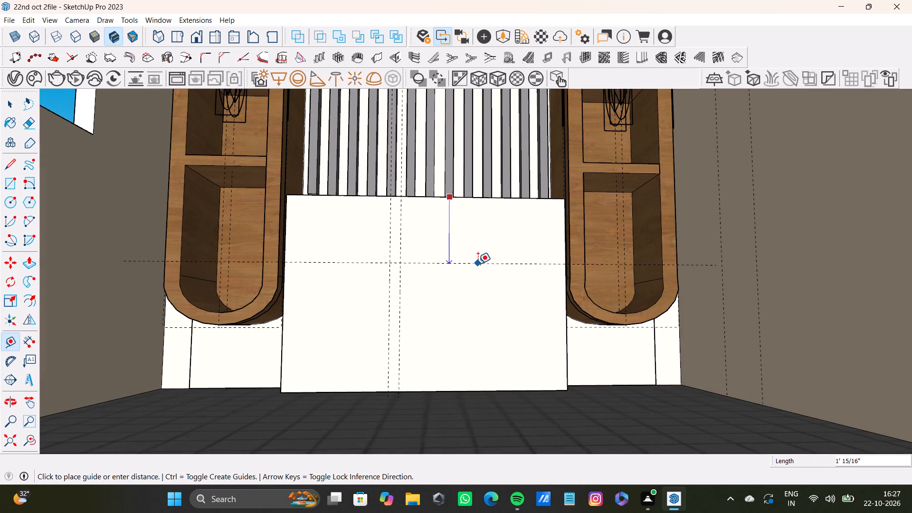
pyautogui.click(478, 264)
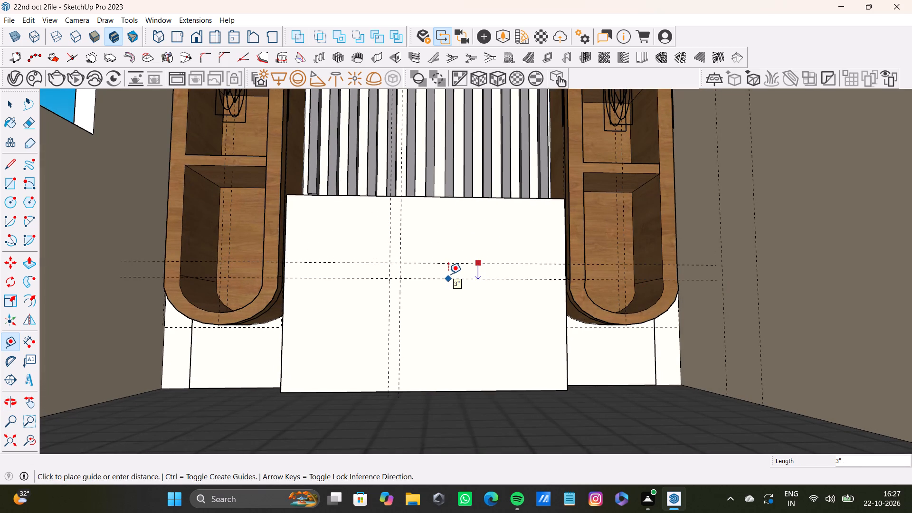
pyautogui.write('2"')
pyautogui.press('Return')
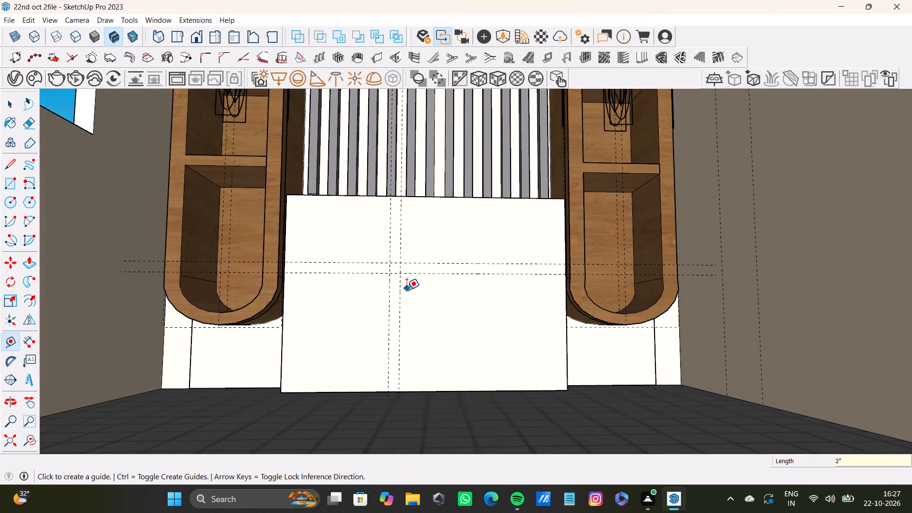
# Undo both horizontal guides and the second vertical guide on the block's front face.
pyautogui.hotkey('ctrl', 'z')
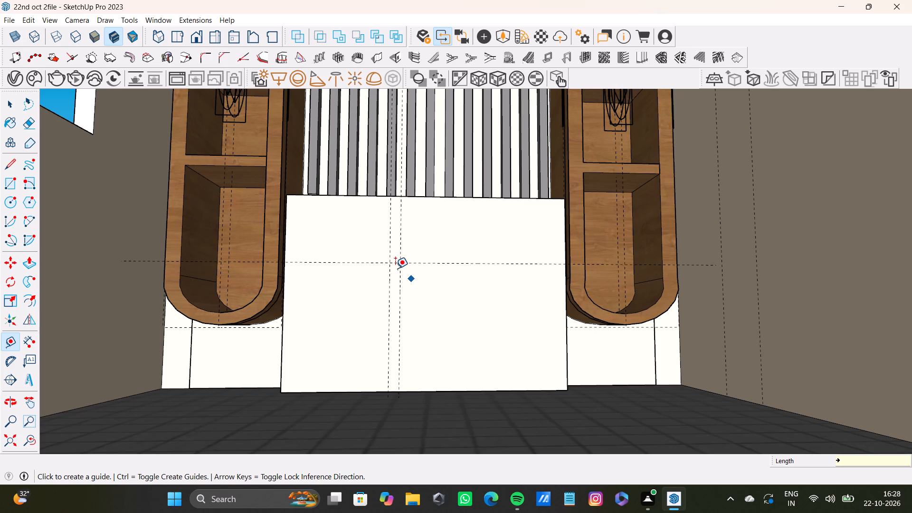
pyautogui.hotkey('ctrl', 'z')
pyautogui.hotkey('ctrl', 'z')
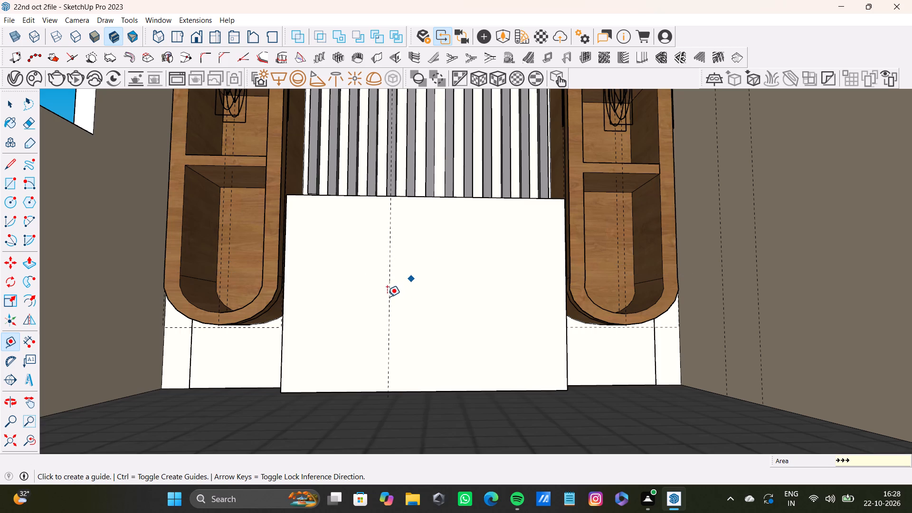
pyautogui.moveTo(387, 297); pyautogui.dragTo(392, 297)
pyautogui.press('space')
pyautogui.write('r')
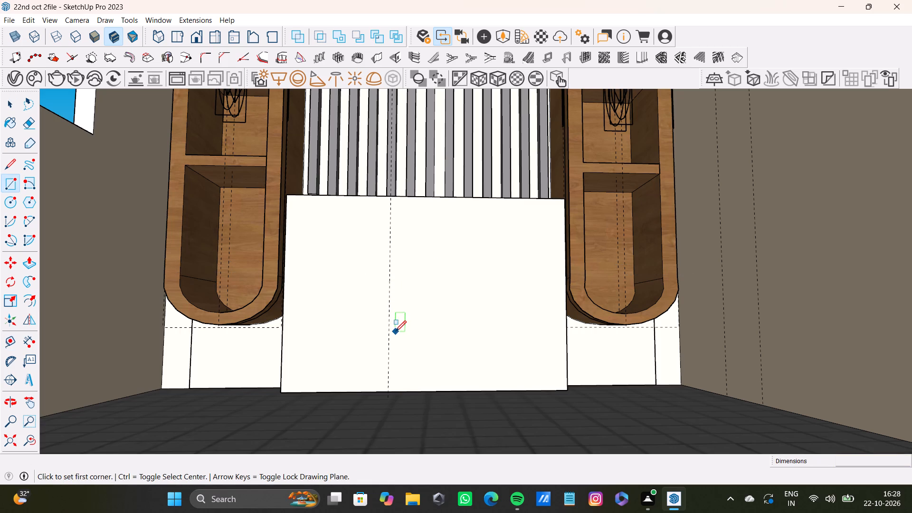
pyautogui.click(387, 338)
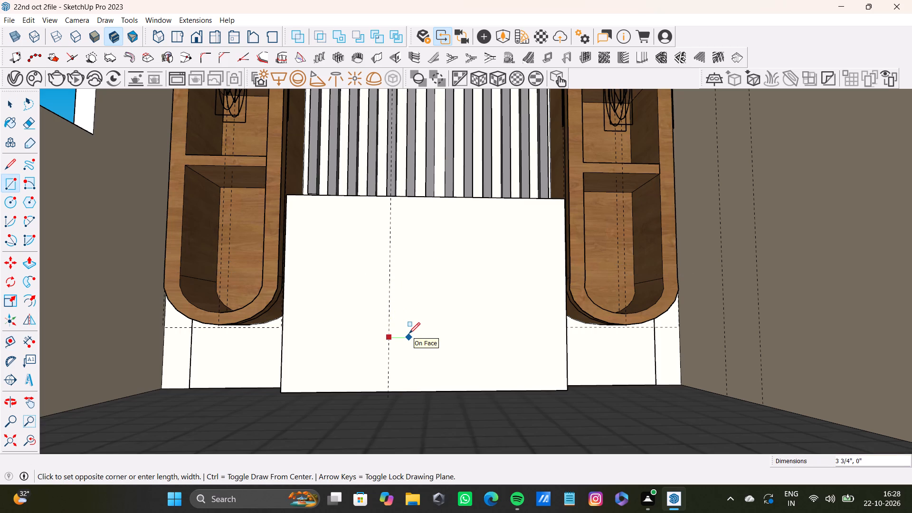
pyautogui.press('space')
# Place a second vertical guide on the block's front face, a narrow gap to the right of the existing one.
pyautogui.press('t')
pyautogui.click(389, 345)
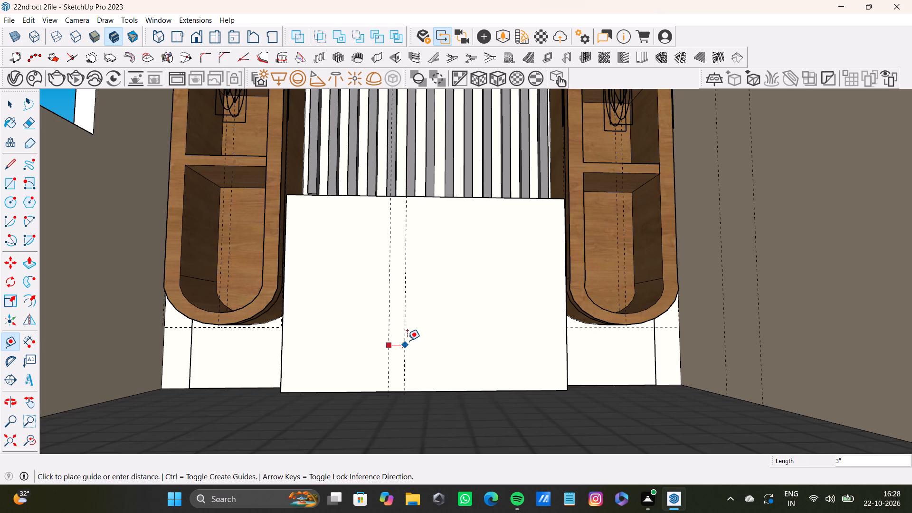
pyautogui.scroll(6, 399, 335)
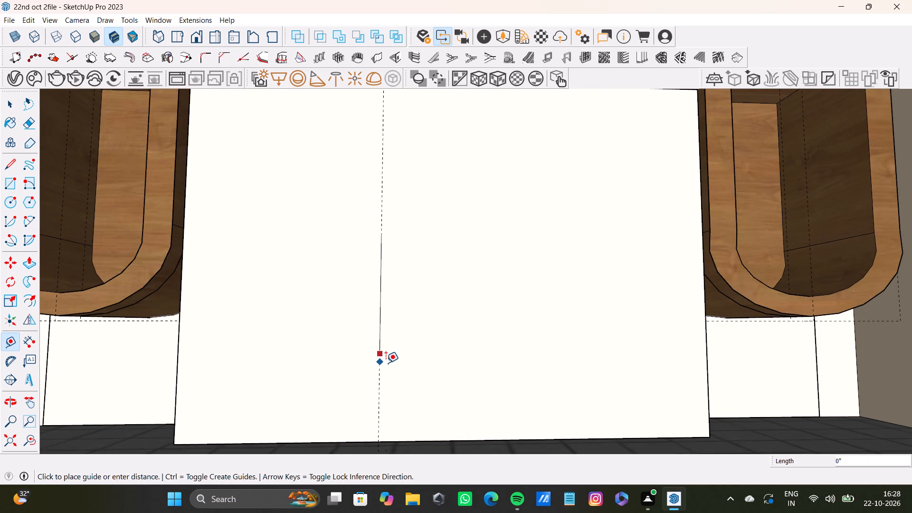
pyautogui.click(388, 363)
# Place a horizontal guide about 1' below the top edge of the block's front face and another 1" below it.
pyautogui.scroll(-5, 388, 359)
pyautogui.keyDown('shift'); pyautogui.moveTo(388, 357); pyautogui.dragTo(375, 329, button='middle'); pyautogui.keyUp('shift')
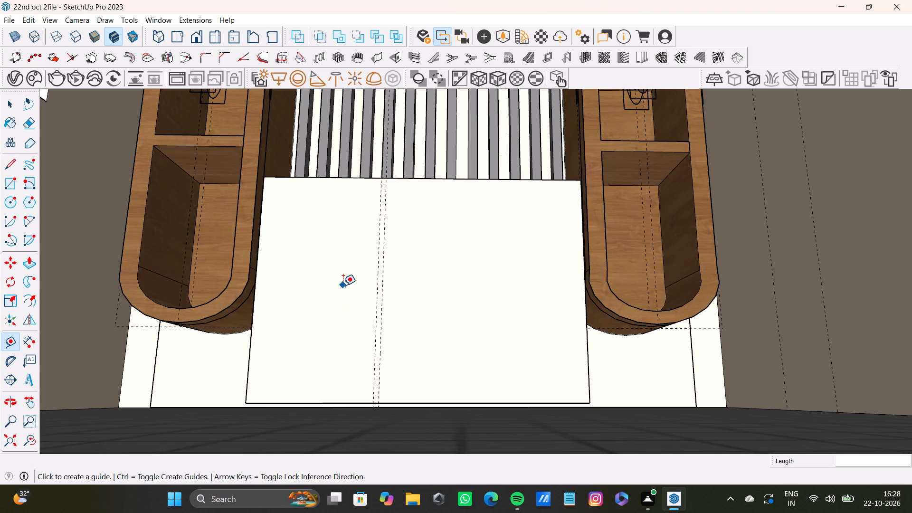
pyautogui.press('t')
pyautogui.scroll(4, 405, 194)
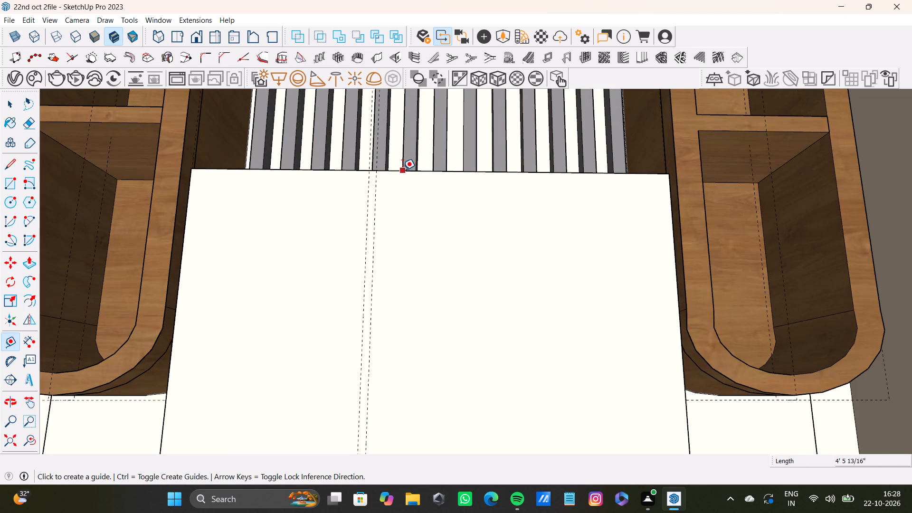
pyautogui.click(402, 170)
pyautogui.scroll(-2, 417, 264)
pyautogui.keyDown('shift'); pyautogui.moveTo(424, 267); pyautogui.dragTo(396, 247, button='middle'); pyautogui.keyUp('shift')
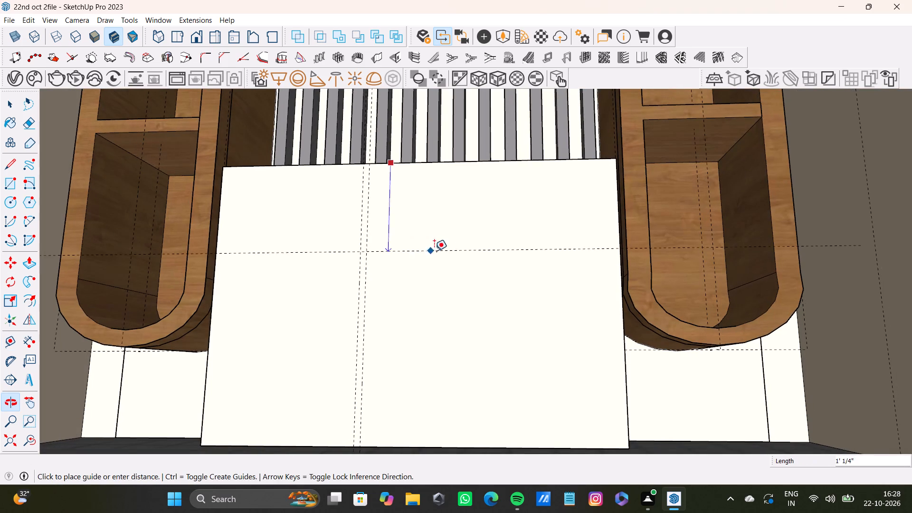
pyautogui.click(446, 245)
pyautogui.click(417, 245)
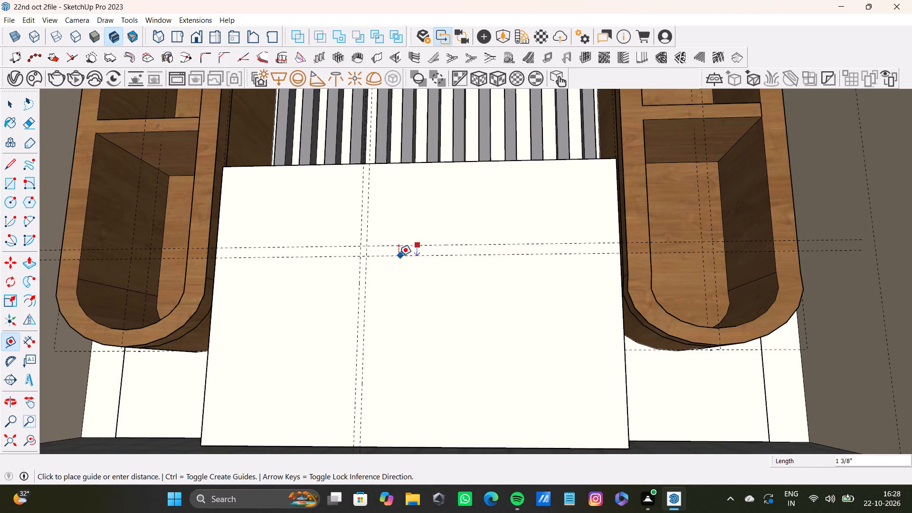
pyautogui.click(392, 253)
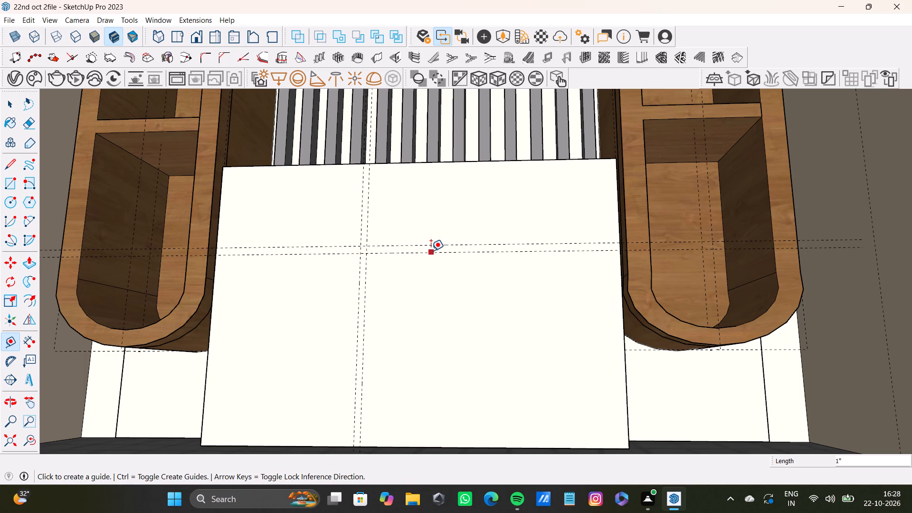
# Place a third horizontal guide on the front face about 1' below the second, and a fourth a narrow gap beneath it.
pyautogui.click(429, 252)
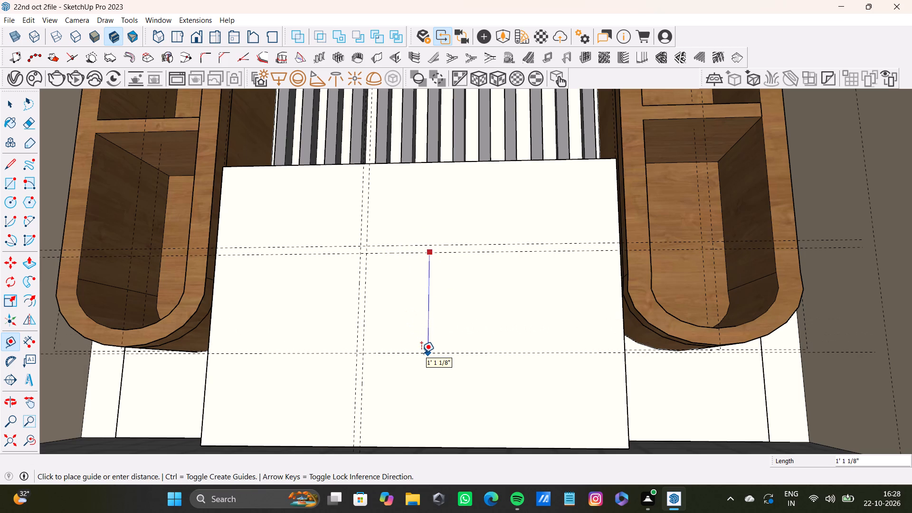
pyautogui.click(428, 348)
pyautogui.click(342, 343)
pyautogui.press('space')
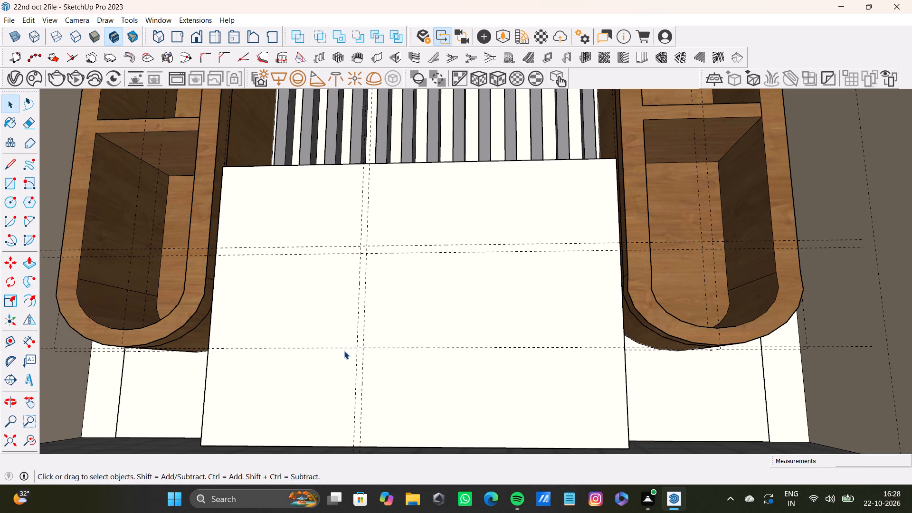
pyautogui.press('t')
pyautogui.click(350, 345)
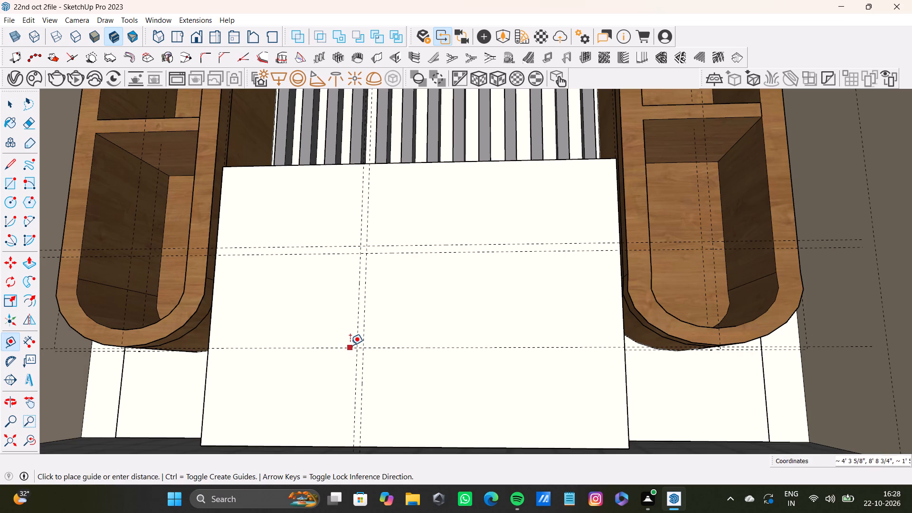
pyautogui.click(349, 355)
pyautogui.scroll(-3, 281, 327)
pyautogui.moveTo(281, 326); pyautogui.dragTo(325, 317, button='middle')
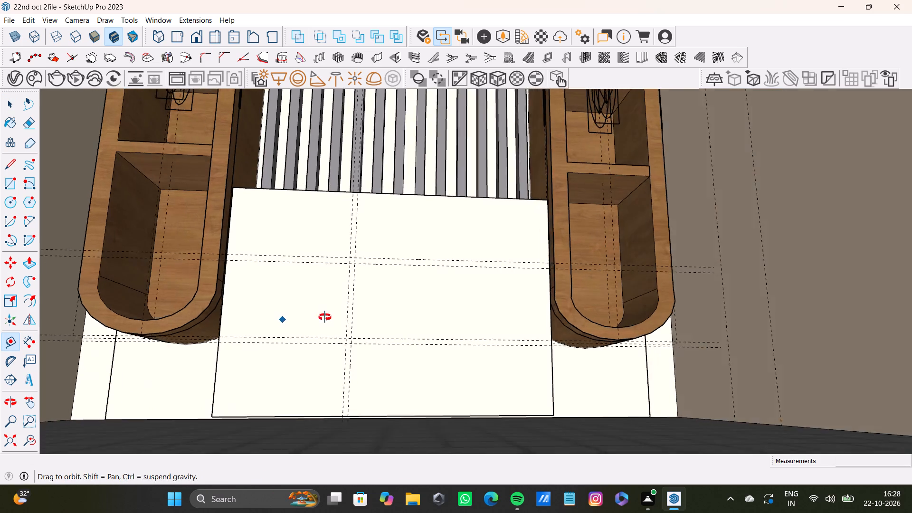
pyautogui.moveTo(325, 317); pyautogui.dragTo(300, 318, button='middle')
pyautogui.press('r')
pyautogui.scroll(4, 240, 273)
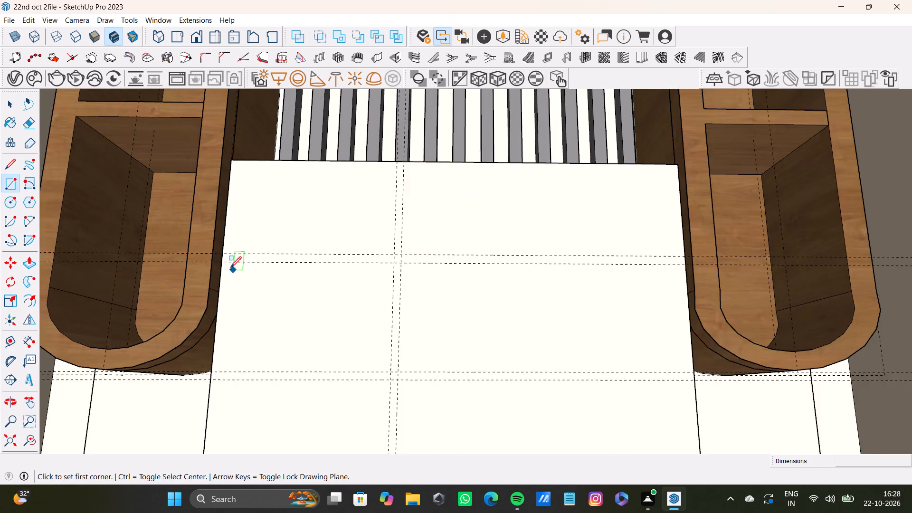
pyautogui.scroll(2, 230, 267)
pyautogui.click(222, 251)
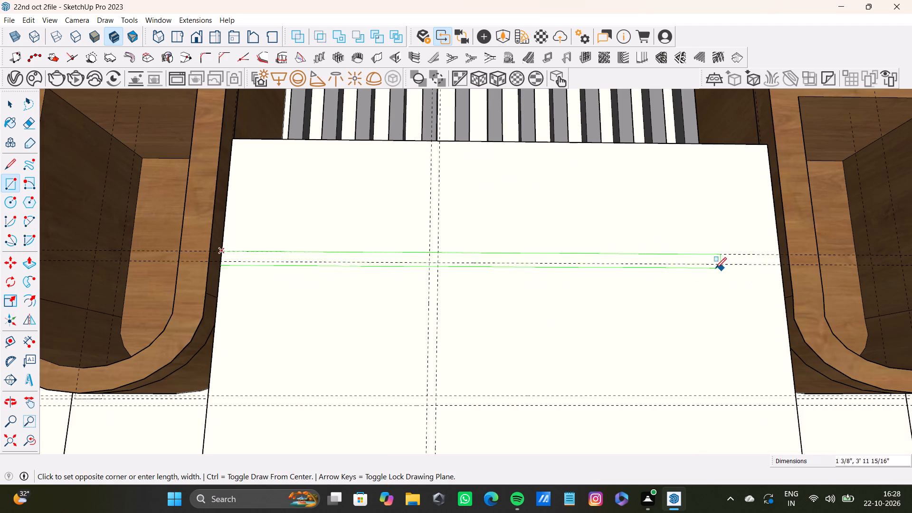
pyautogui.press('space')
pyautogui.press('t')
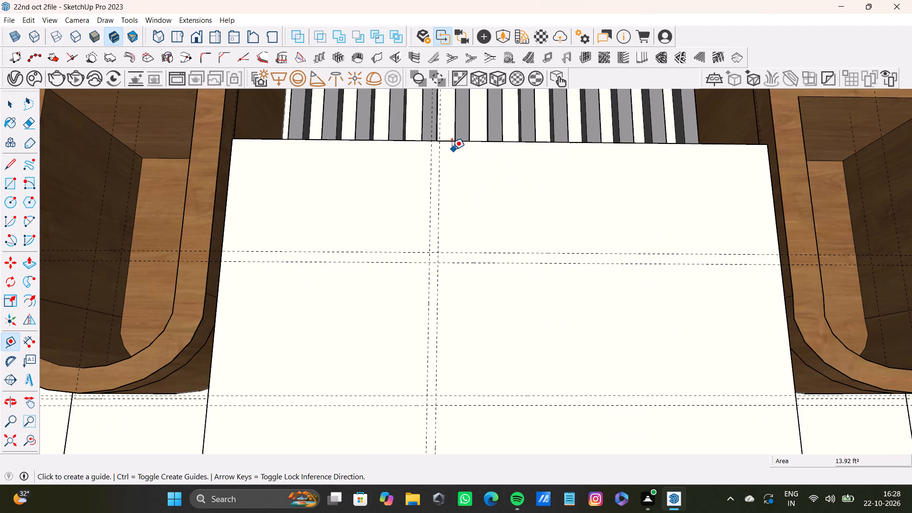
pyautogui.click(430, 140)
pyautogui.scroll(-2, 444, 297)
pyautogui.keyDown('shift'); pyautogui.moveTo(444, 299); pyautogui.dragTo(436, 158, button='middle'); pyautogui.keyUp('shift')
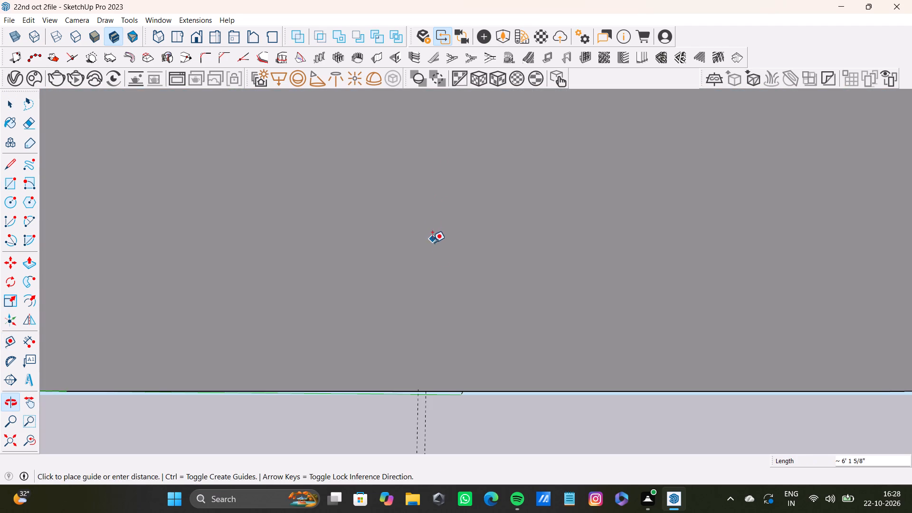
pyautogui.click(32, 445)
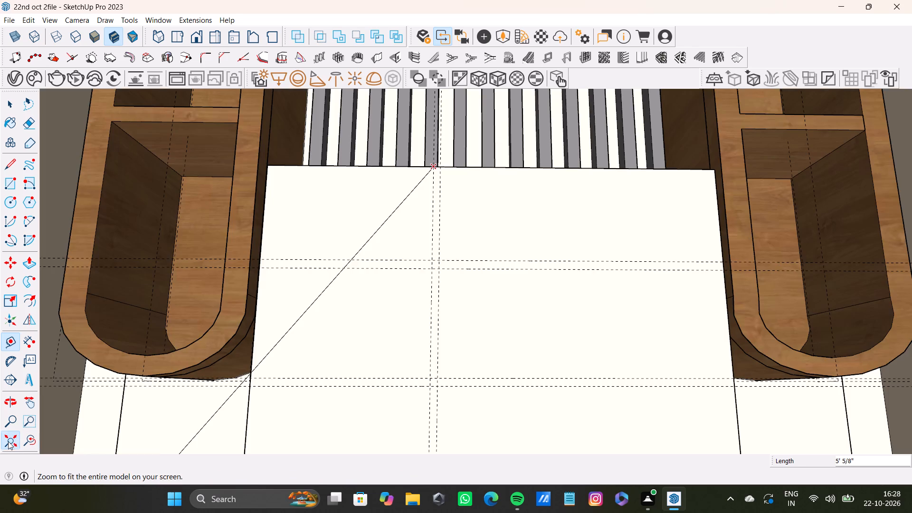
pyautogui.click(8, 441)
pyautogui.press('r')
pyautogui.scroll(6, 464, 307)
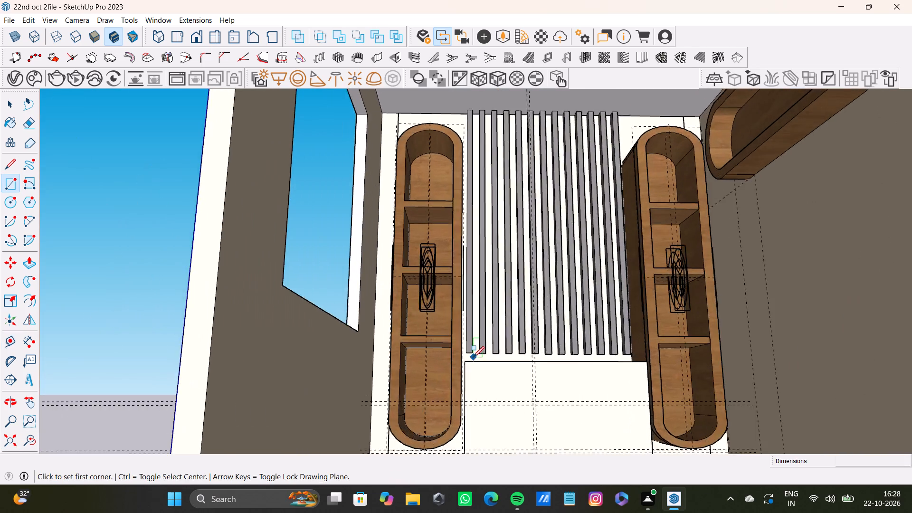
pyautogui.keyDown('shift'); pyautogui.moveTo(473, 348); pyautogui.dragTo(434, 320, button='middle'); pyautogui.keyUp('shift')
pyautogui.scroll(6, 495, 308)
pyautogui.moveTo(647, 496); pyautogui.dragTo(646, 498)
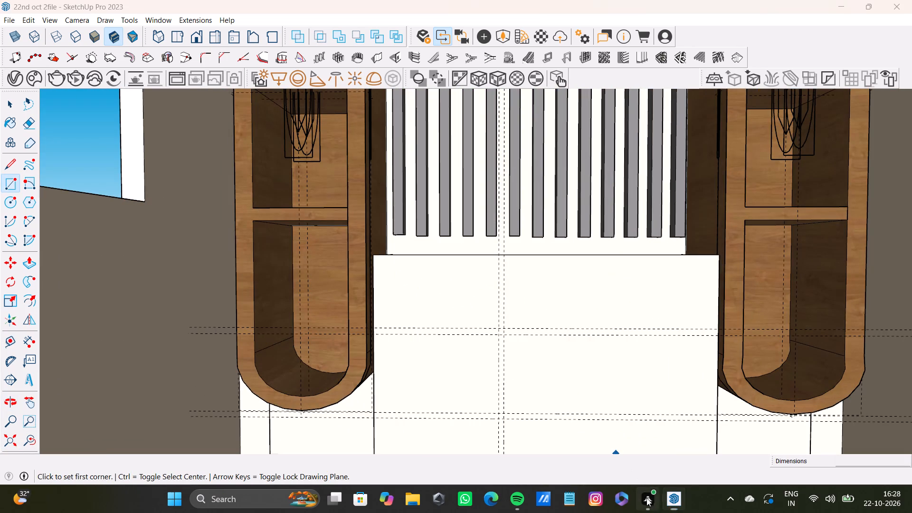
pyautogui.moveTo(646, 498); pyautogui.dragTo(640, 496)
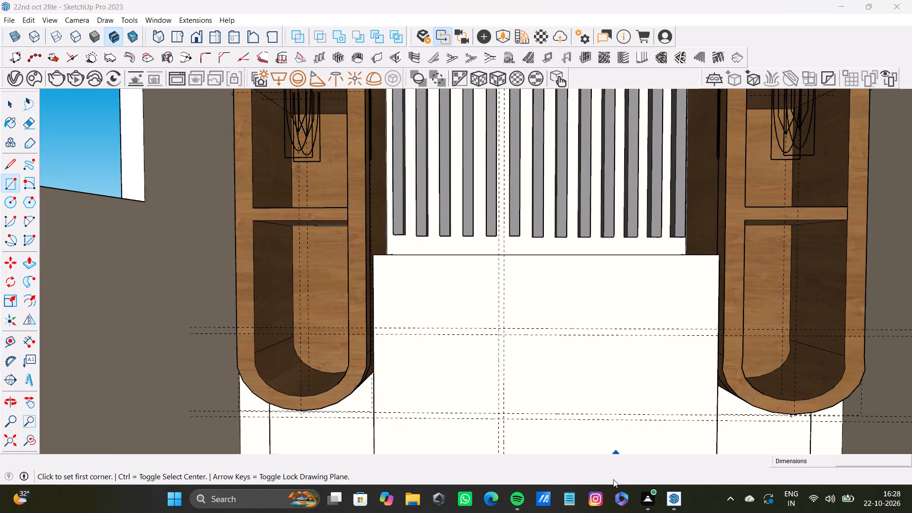
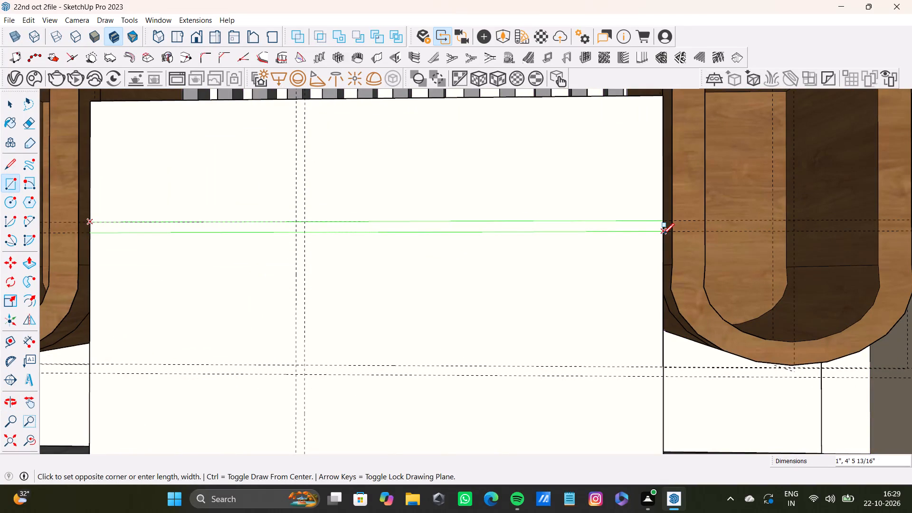
# Draw a vertical strip rectangle about 13/16" wide between the two vertical guides, from the block front's top edge to its bottom edge.
pyautogui.press('space')
pyautogui.write('r')
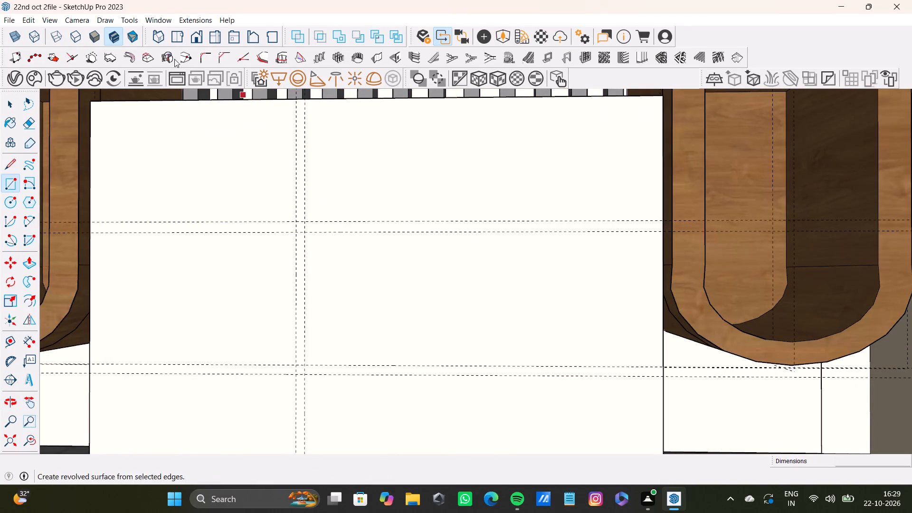
pyautogui.scroll(4, 410, 155)
pyautogui.moveTo(319, 135); pyautogui.dragTo(395, 244, button='middle')
pyautogui.scroll(2, 301, 169)
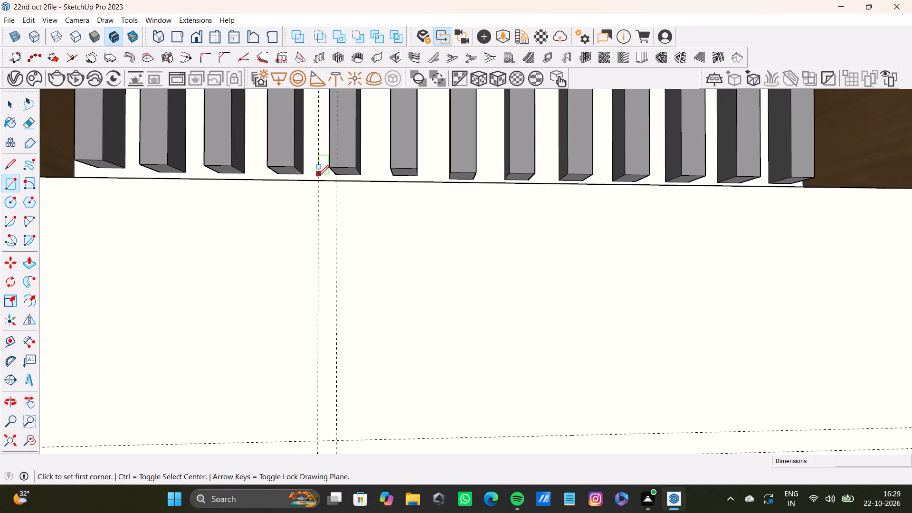
pyautogui.click(318, 179)
pyautogui.scroll(-3, 330, 275)
pyautogui.moveTo(330, 294); pyautogui.dragTo(284, 17, button='middle')
pyautogui.scroll(-2, 325, 211)
pyautogui.keyDown('shift'); pyautogui.moveTo(324, 225); pyautogui.dragTo(288, 21, button='middle'); pyautogui.keyUp('shift')
pyautogui.scroll(2, 261, 183)
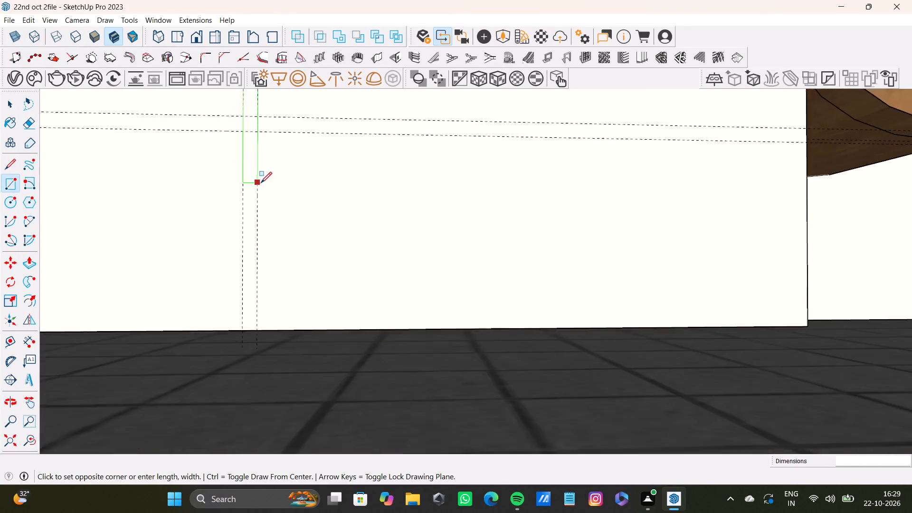
pyautogui.keyDown('shift'); pyautogui.moveTo(264, 181); pyautogui.dragTo(259, 209, button='middle'); pyautogui.keyUp('shift')
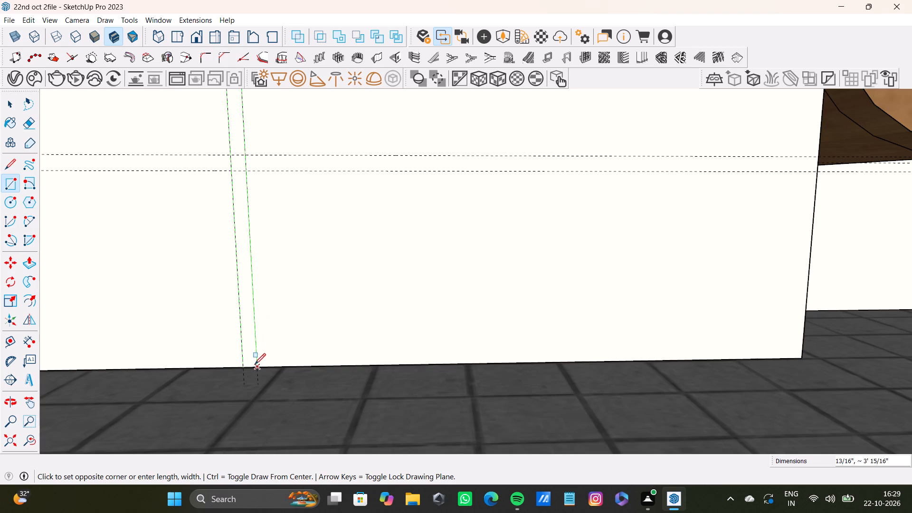
pyautogui.click(255, 366)
# Draw a horizontal strip rectangle about 2' 9" long along the upper guide pair, from the vertical strip to the block's right edge.
pyautogui.scroll(-8, 249, 356)
pyautogui.keyDown('shift'); pyautogui.moveTo(263, 336); pyautogui.dragTo(351, 377, button='middle'); pyautogui.keyUp('shift')
pyautogui.scroll(1, 351, 377)
pyautogui.scroll(4, 552, 209)
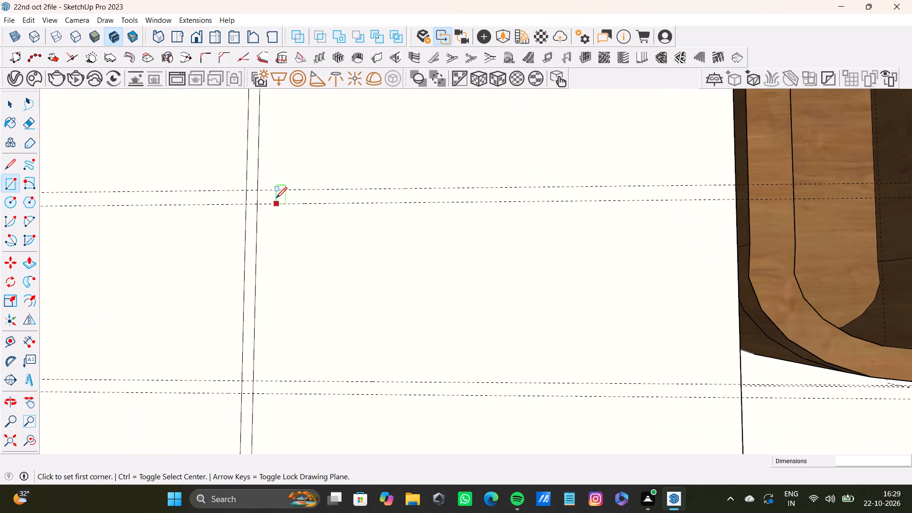
pyautogui.click(260, 189)
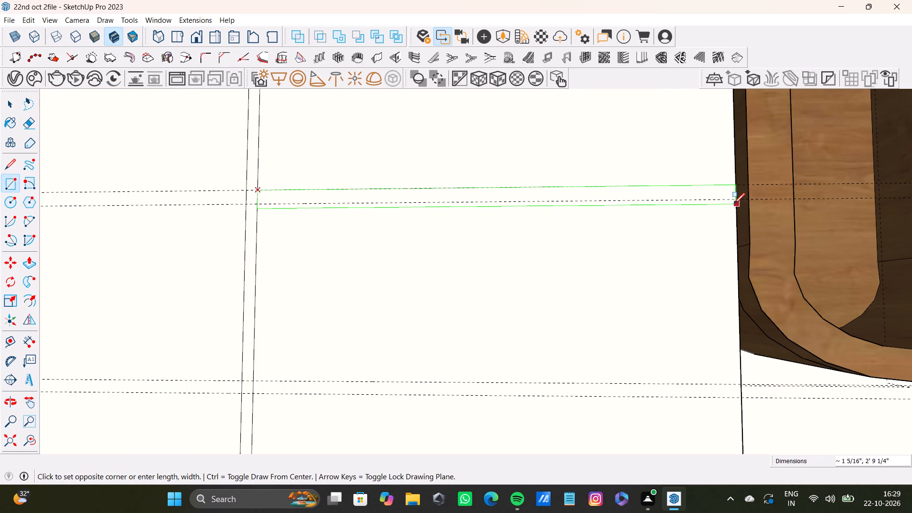
pyautogui.click(734, 201)
# Draw a horizontal strip rectangle between the lower guide pair, from the block's left edge to the vertical strip.
pyautogui.keyDown('shift'); pyautogui.moveTo(532, 206); pyautogui.dragTo(722, 143, button='middle'); pyautogui.keyUp('shift')
pyautogui.keyDown('shift'); pyautogui.moveTo(400, 332); pyautogui.dragTo(474, 307, button='middle'); pyautogui.keyUp('shift')
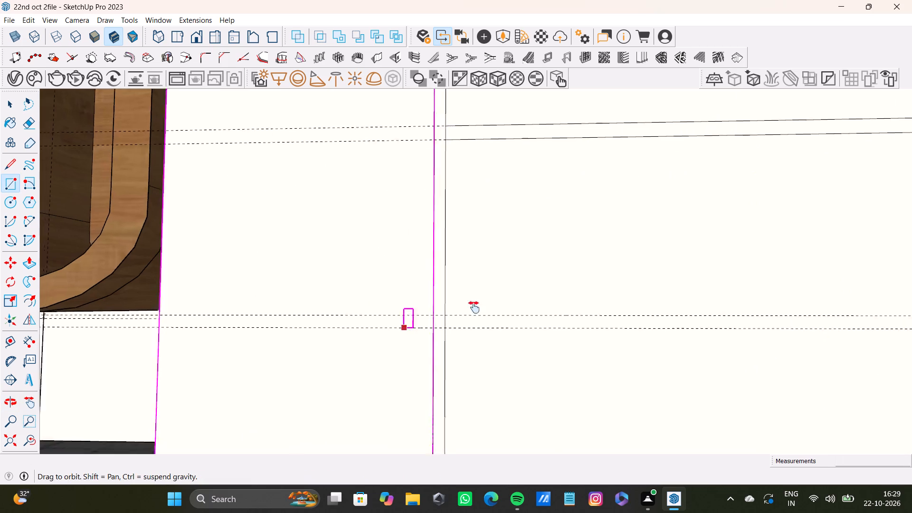
pyautogui.keyDown('shift'); pyautogui.moveTo(474, 307); pyautogui.dragTo(553, 288, button='middle'); pyautogui.keyUp('shift')
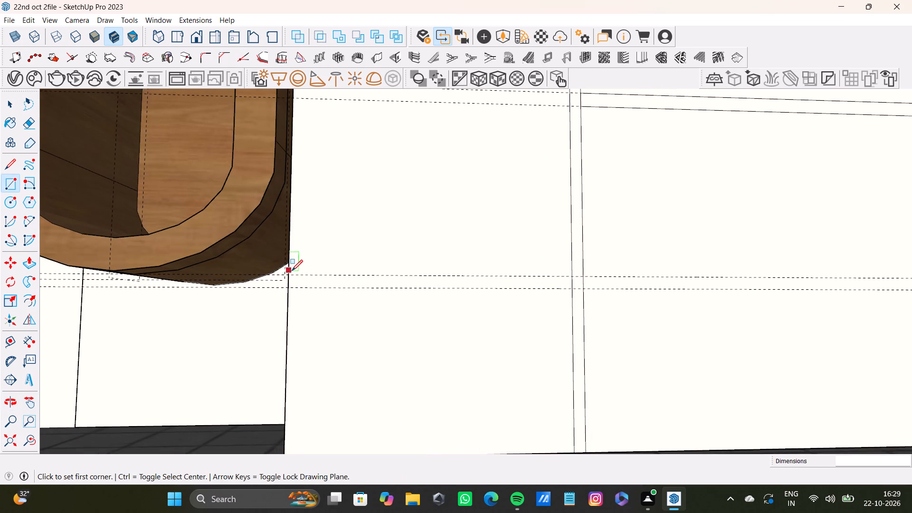
pyautogui.click(290, 273)
pyautogui.click(570, 290)
# Delete the short edges where the upper and lower horizontal strips meet the vertical strip, merging them into one face.
pyautogui.scroll(-3, 392, 252)
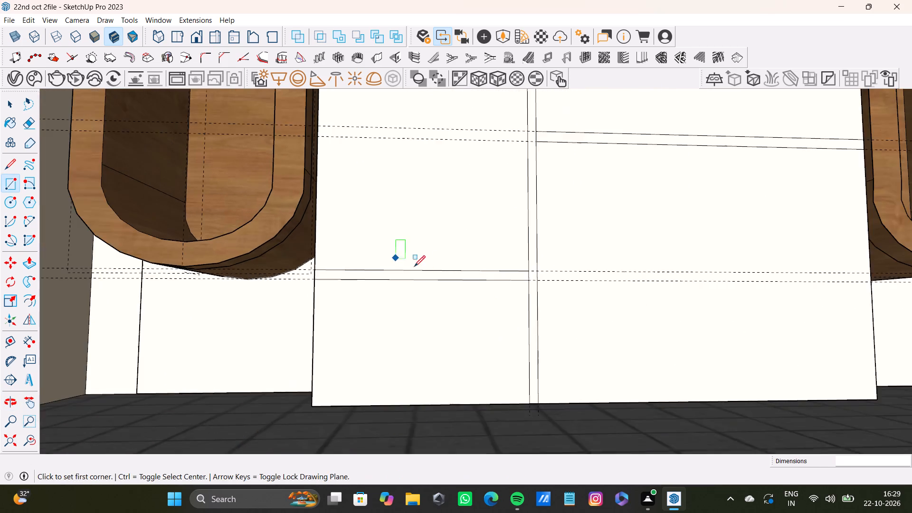
pyautogui.keyDown('shift'); pyautogui.moveTo(437, 264); pyautogui.dragTo(309, 297, button='middle'); pyautogui.keyUp('shift')
pyautogui.scroll(9, 380, 204)
pyautogui.press('space')
pyautogui.click(470, 139)
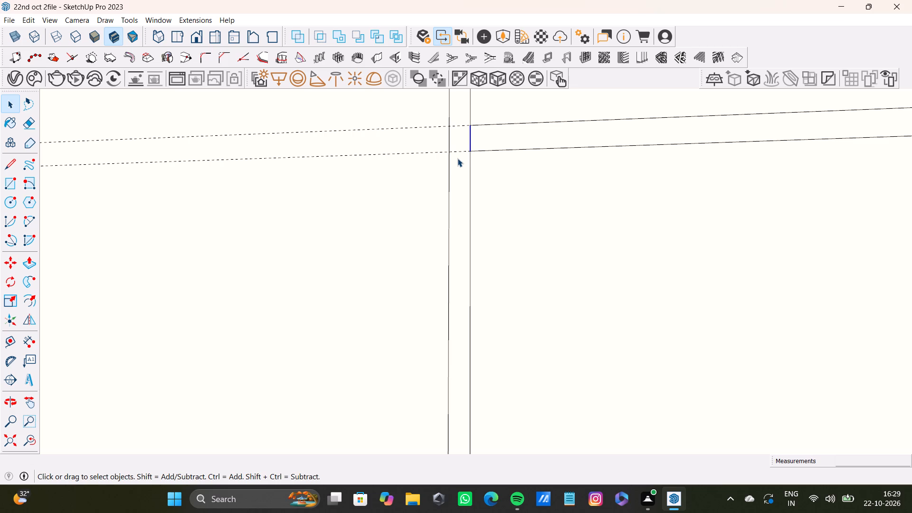
pyautogui.press('Delete')
pyautogui.scroll(-3, 480, 146)
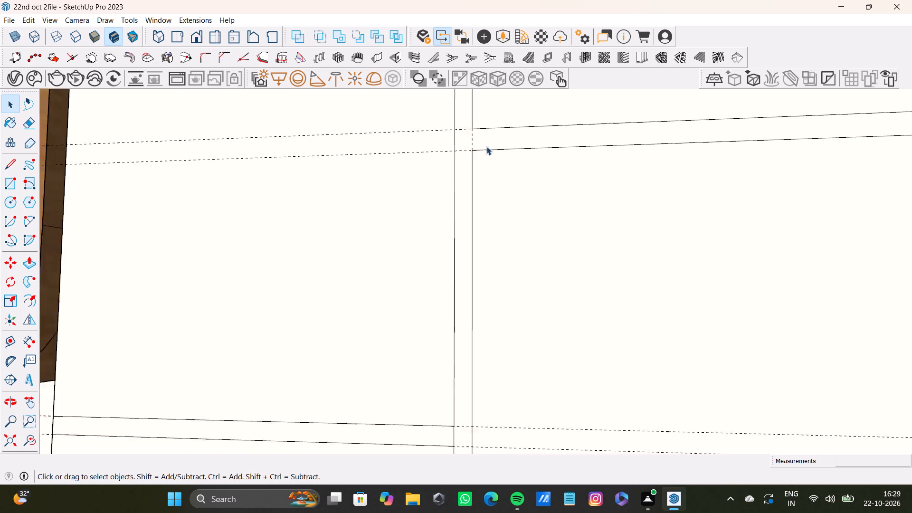
pyautogui.scroll(-1, 486, 146)
pyautogui.keyDown('shift'); pyautogui.moveTo(458, 220); pyautogui.dragTo(461, 188, button='middle'); pyautogui.keyUp('shift')
pyautogui.scroll(6, 447, 305)
pyautogui.click(458, 376)
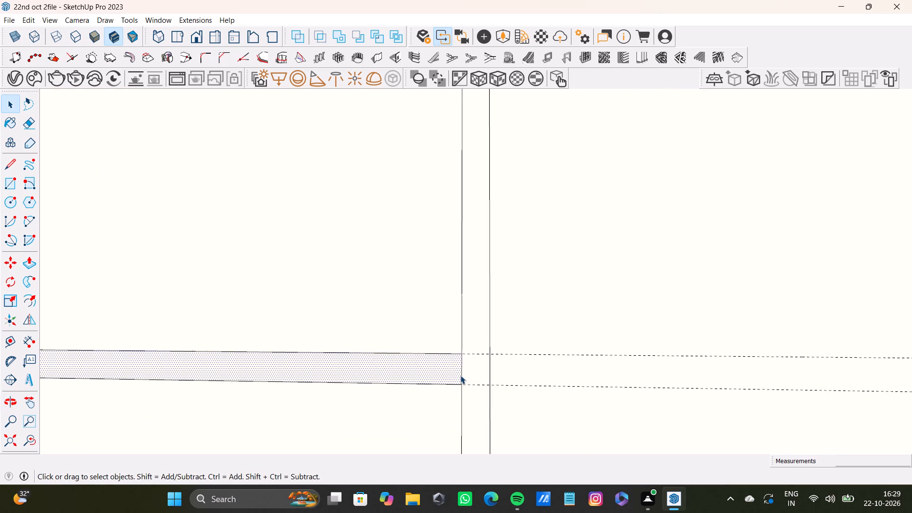
pyautogui.click(460, 375)
pyautogui.press('Delete')
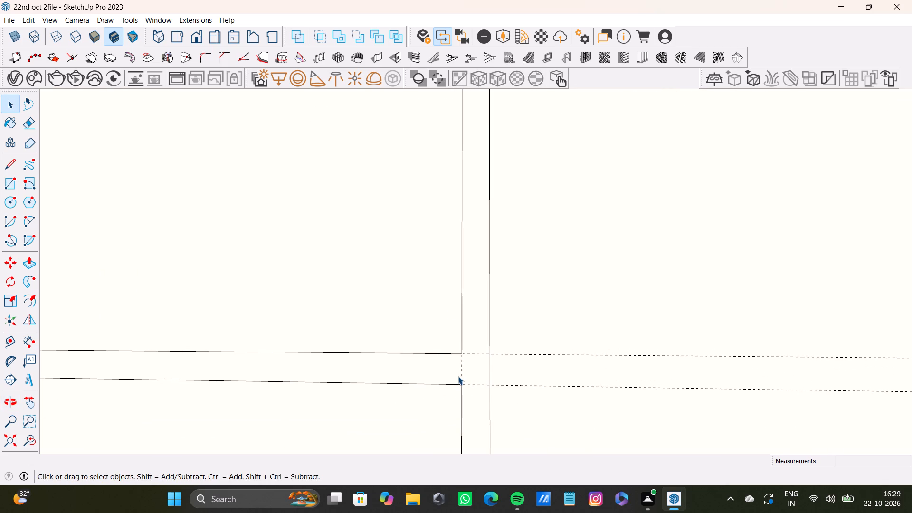
# Push the joined strip face slightly into the block with Push/Pull to form shallow grooves between the drawer fronts.
pyautogui.click(465, 370)
pyautogui.scroll(-11, 464, 372)
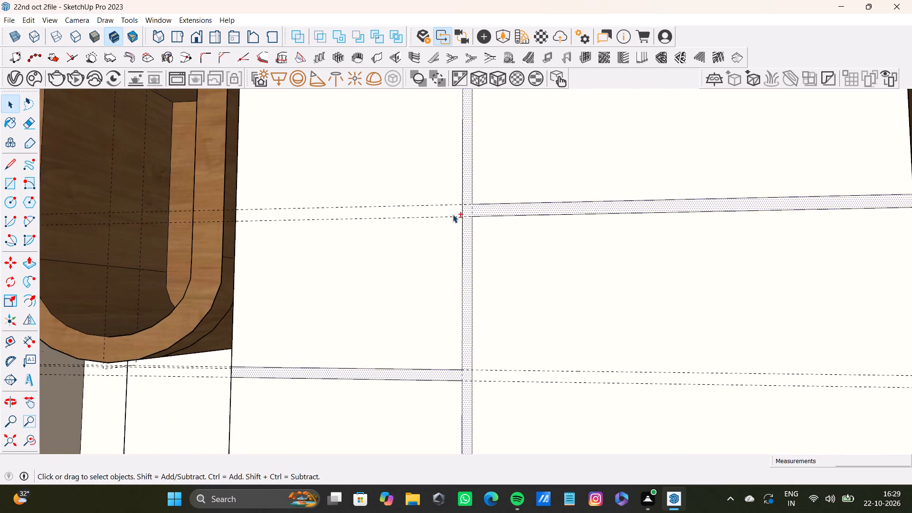
pyautogui.scroll(-5, 453, 215)
pyautogui.moveTo(456, 214); pyautogui.dragTo(438, 228, button='middle')
pyautogui.scroll(6, 447, 225)
pyautogui.click(465, 214)
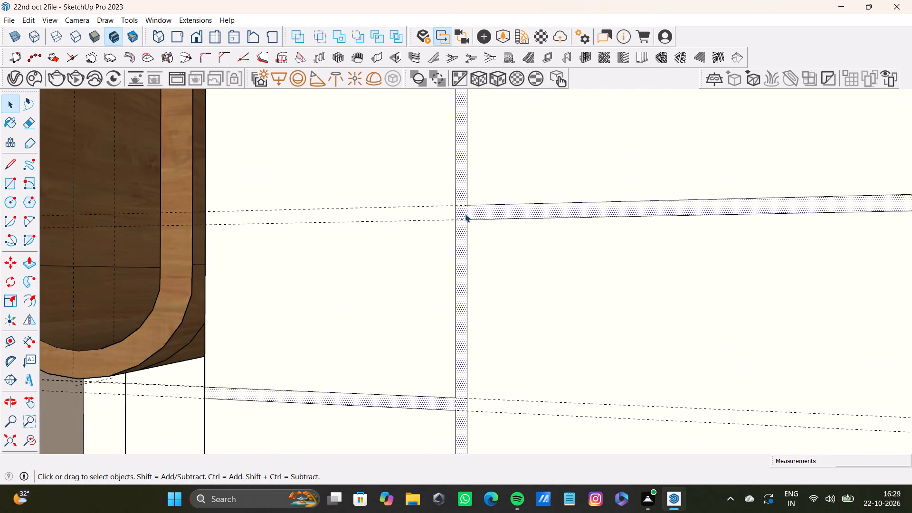
pyautogui.press('p')
pyautogui.moveTo(465, 214); pyautogui.dragTo(469, 210)
pyautogui.scroll(1, 426, 326)
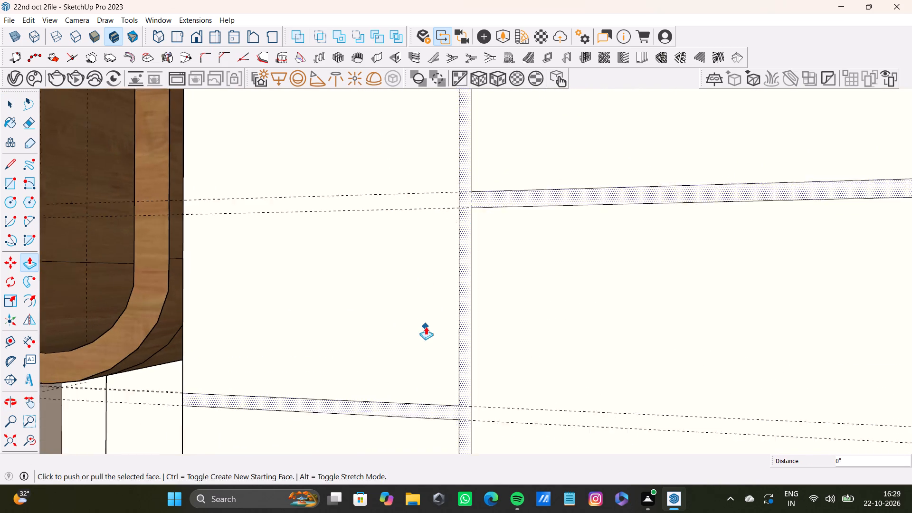
pyautogui.scroll(4, 426, 326)
pyautogui.moveTo(451, 398); pyautogui.dragTo(417, 221, button='middle')
pyautogui.scroll(3, 440, 287)
pyautogui.moveTo(454, 336); pyautogui.dragTo(459, 335)
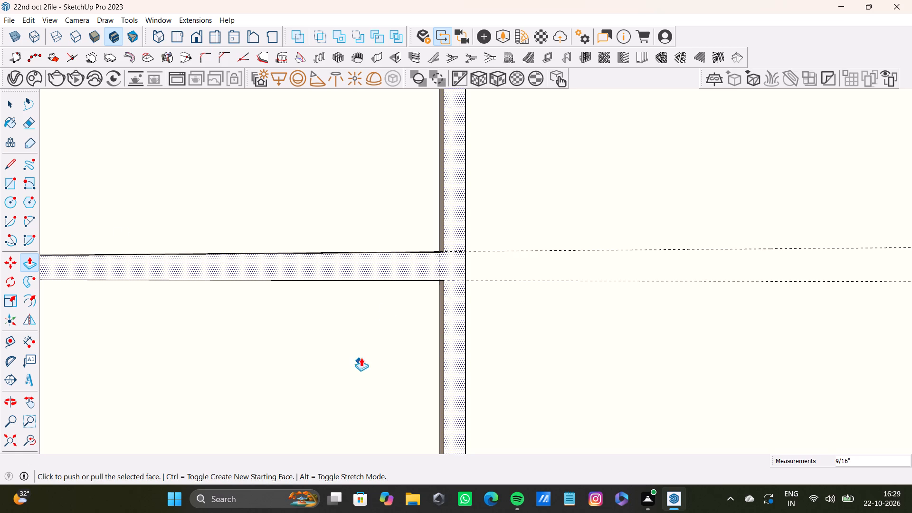
pyautogui.scroll(6, 399, 290)
pyautogui.click(465, 261)
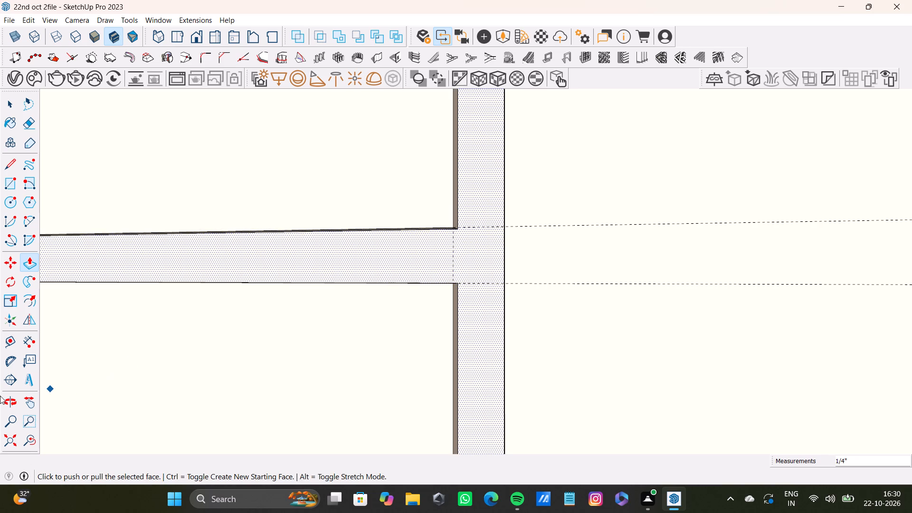
# Examine the grooved block front within the whole room, then from close range and above.
pyautogui.click(29, 442)
pyautogui.click(9, 440)
pyautogui.moveTo(356, 222); pyautogui.dragTo(364, 286, button='middle')
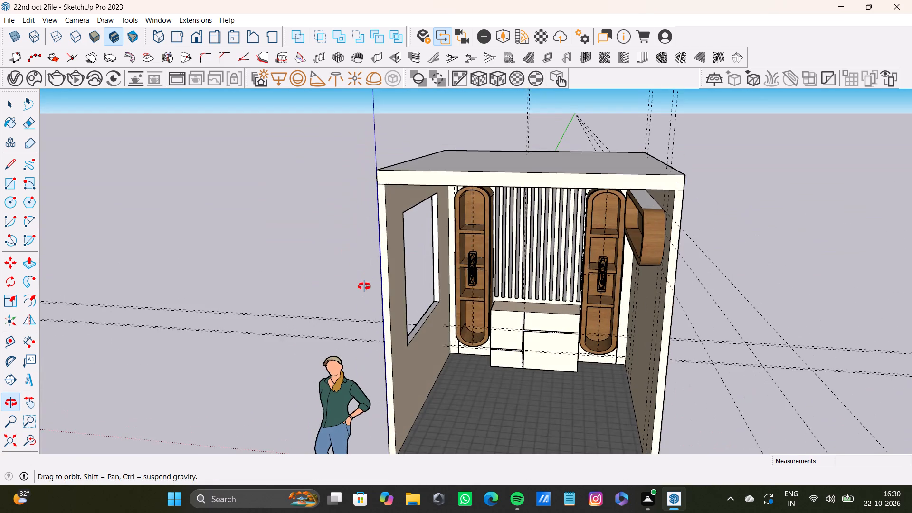
pyautogui.moveTo(364, 286); pyautogui.dragTo(355, 254, button='middle')
pyautogui.keyDown('shift'); pyautogui.scroll(-1, 355, 254); pyautogui.keyUp('shift')
pyautogui.scroll(8, 537, 268)
pyautogui.moveTo(529, 308); pyautogui.dragTo(551, 280, button='middle')
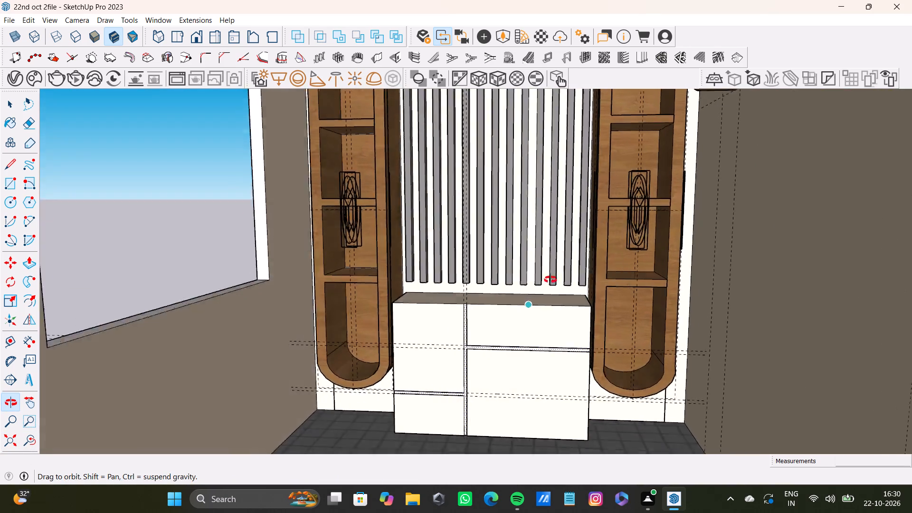
pyautogui.moveTo(551, 280); pyautogui.dragTo(584, 346, button='middle')
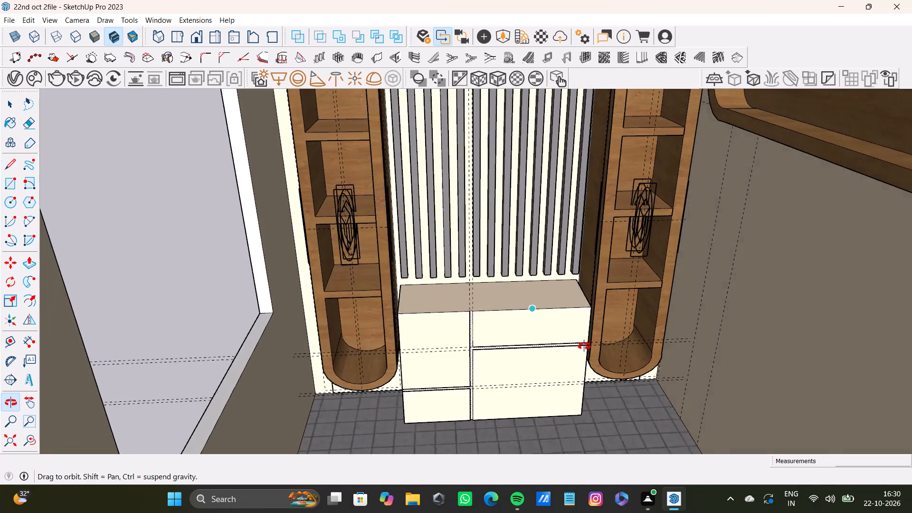
pyautogui.moveTo(584, 346); pyautogui.dragTo(556, 337, button='middle')
# Select the block's top face with its bounding edges and make it a group.
pyautogui.press('space')
pyautogui.click(433, 296)
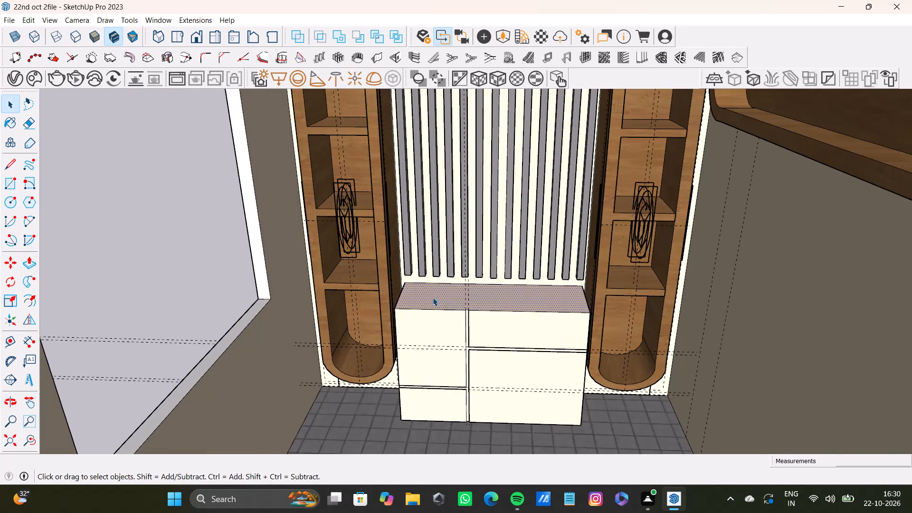
pyautogui.scroll(7, 433, 298)
pyautogui.doubleClick(432, 298)
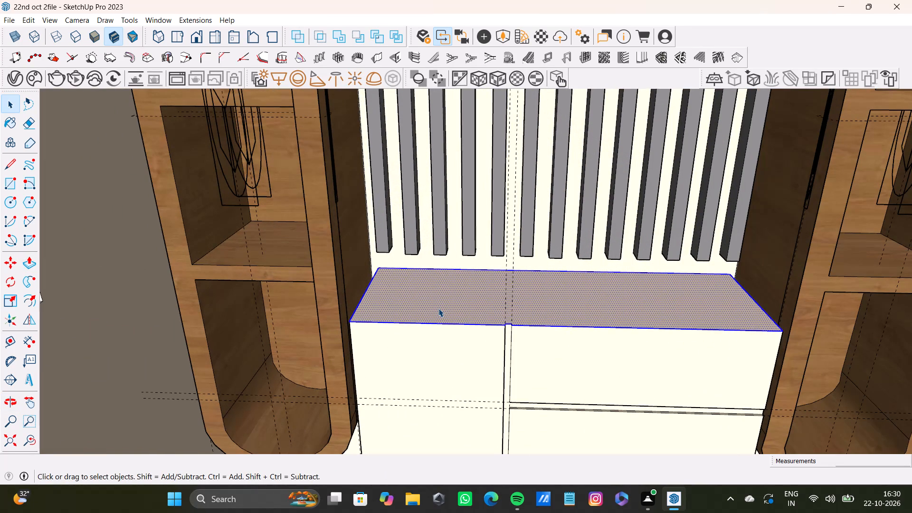
pyautogui.rightClick(441, 305)
pyautogui.click(466, 188)
pyautogui.scroll(-4, 403, 234)
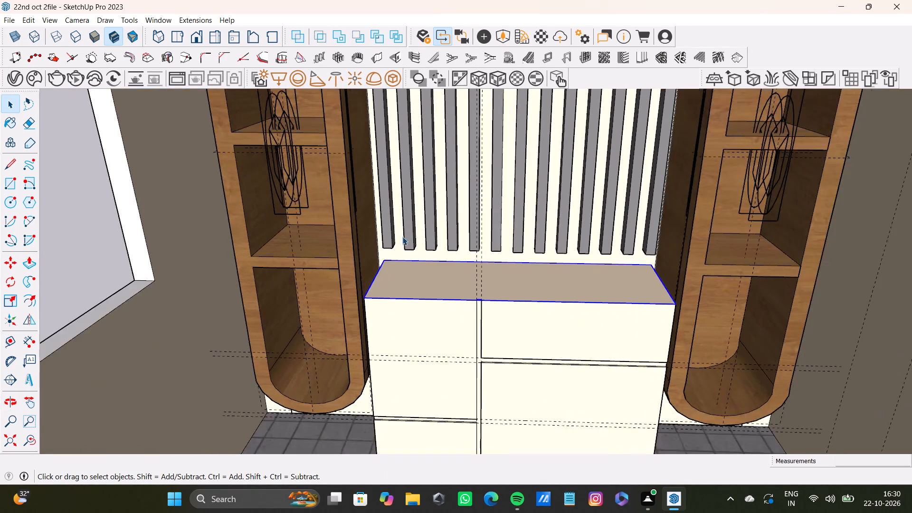
pyautogui.scroll(-6, 402, 237)
pyautogui.click(223, 230)
# Draw a rectangle covering the block's whole top surface, from its back left corner to its front right corner.
pyautogui.scroll(4, 455, 253)
pyautogui.press('r')
pyautogui.scroll(4, 403, 266)
pyautogui.moveTo(405, 253); pyautogui.dragTo(396, 302, button='middle')
pyautogui.click(340, 237)
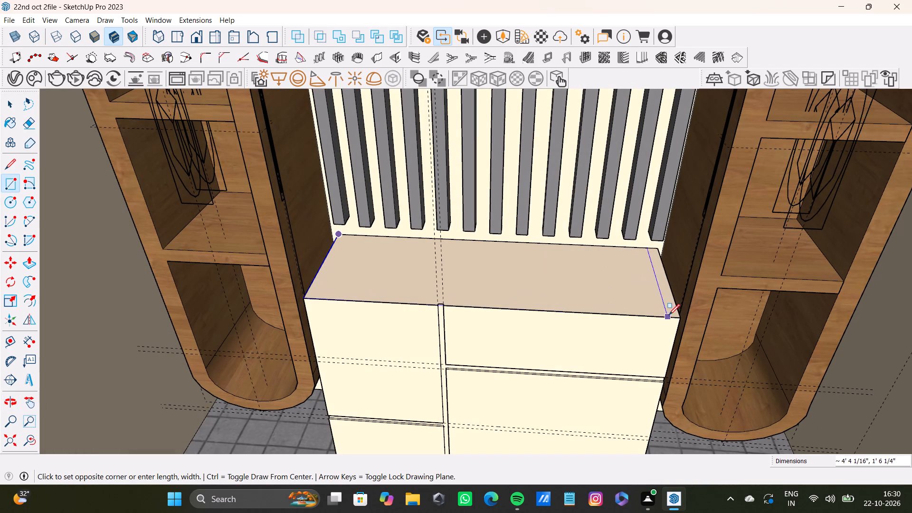
pyautogui.click(675, 315)
# Pull the new top rectangle up slightly to form a thin countertop slab on the block.
pyautogui.press('space')
pyautogui.click(630, 294)
pyautogui.press('p')
pyautogui.moveTo(630, 294); pyautogui.dragTo(628, 294)
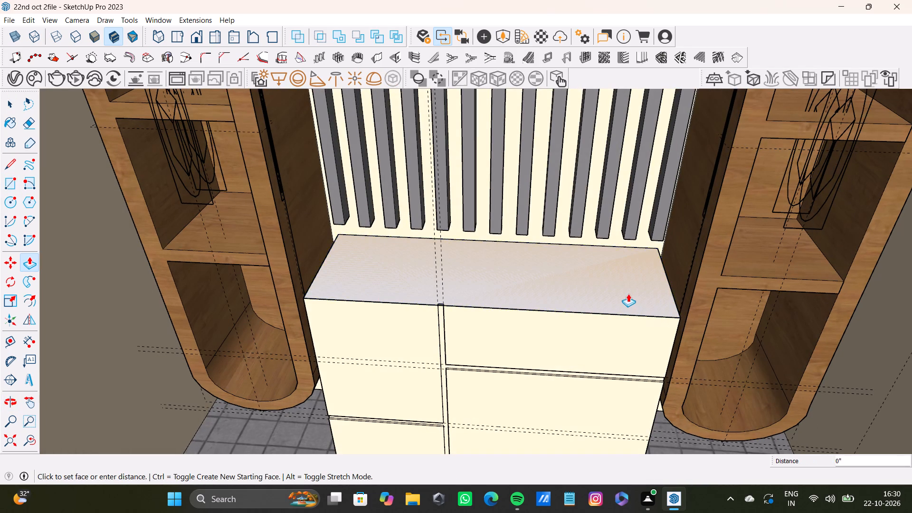
pyautogui.moveTo(628, 294); pyautogui.dragTo(623, 285)
# Even out the slab's front above the vertical groove with Push/Pull and delete the short leftover edge there.
pyautogui.scroll(7, 468, 317)
pyautogui.moveTo(442, 308); pyautogui.dragTo(416, 313, button='middle')
pyautogui.scroll(9, 404, 280)
pyautogui.moveTo(385, 292); pyautogui.dragTo(414, 295)
pyautogui.press('space')
pyautogui.click(413, 305)
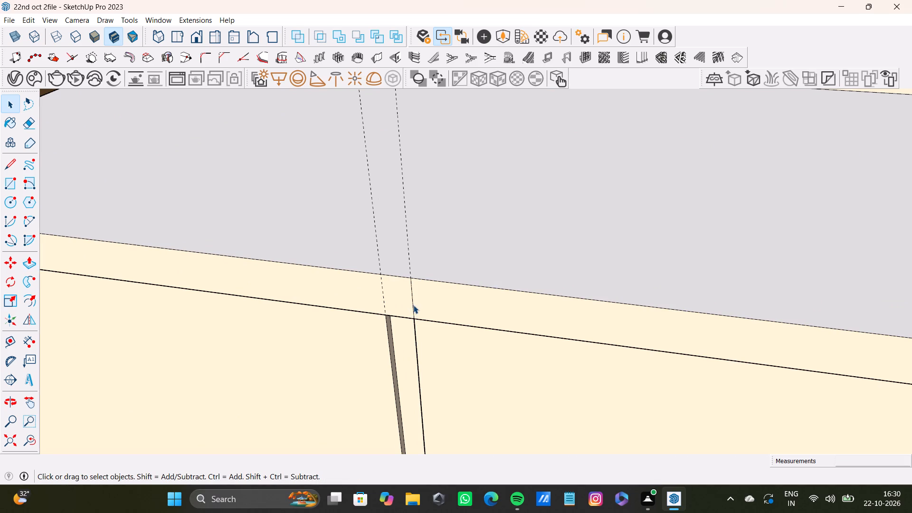
pyautogui.press('Delete')
# Examine the countertop slab's side faces and the grooved drawer fronts from several angles.
pyautogui.scroll(-7, 430, 256)
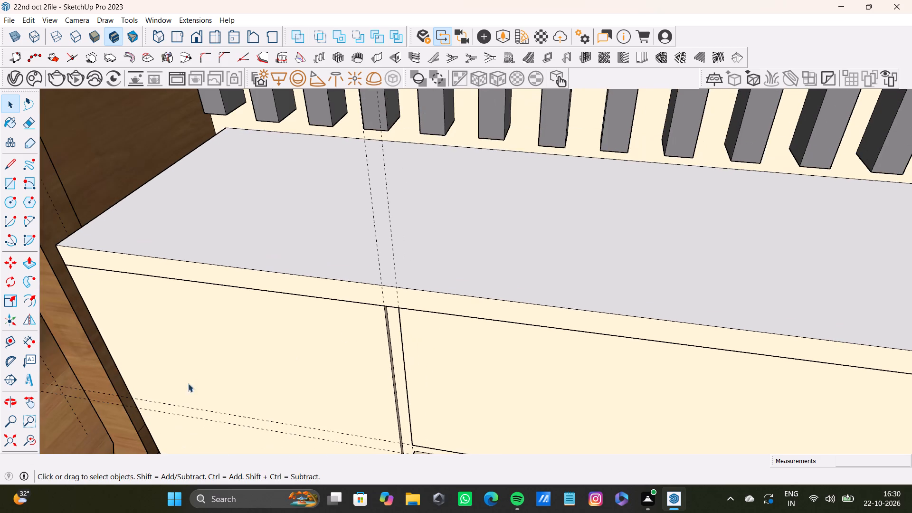
pyautogui.click(25, 445)
pyautogui.moveTo(134, 350); pyautogui.dragTo(165, 320, button='middle')
pyautogui.scroll(-8, 160, 323)
pyautogui.keyDown('shift'); pyautogui.moveTo(163, 316); pyautogui.dragTo(457, 233, button='middle'); pyautogui.keyUp('shift')
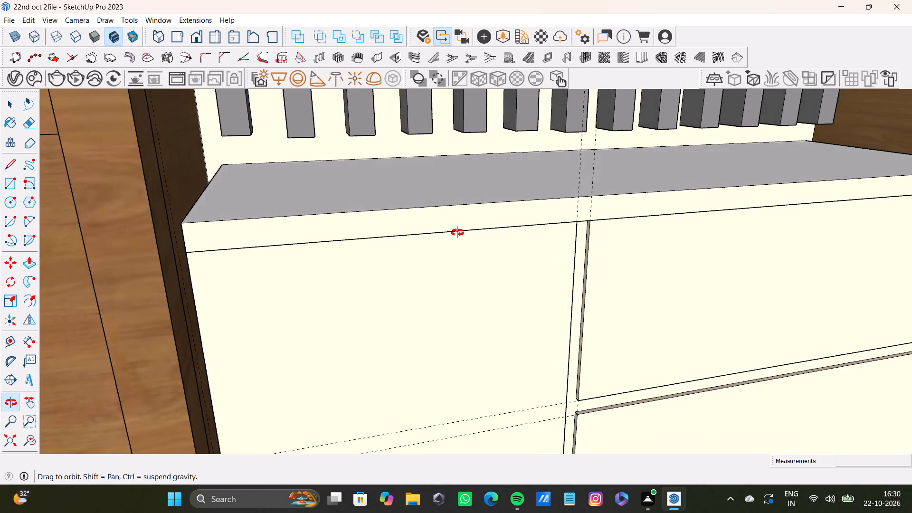
pyautogui.keyDown('shift'); pyautogui.moveTo(457, 233); pyautogui.dragTo(542, 226, button='middle'); pyautogui.keyUp('shift')
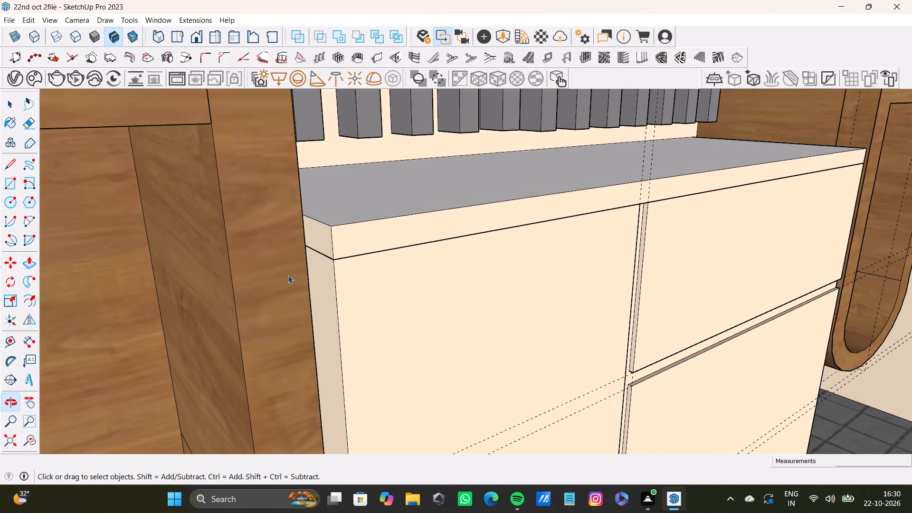
pyautogui.press('space')
pyautogui.click(322, 230)
pyautogui.click(327, 245)
pyautogui.click(326, 239)
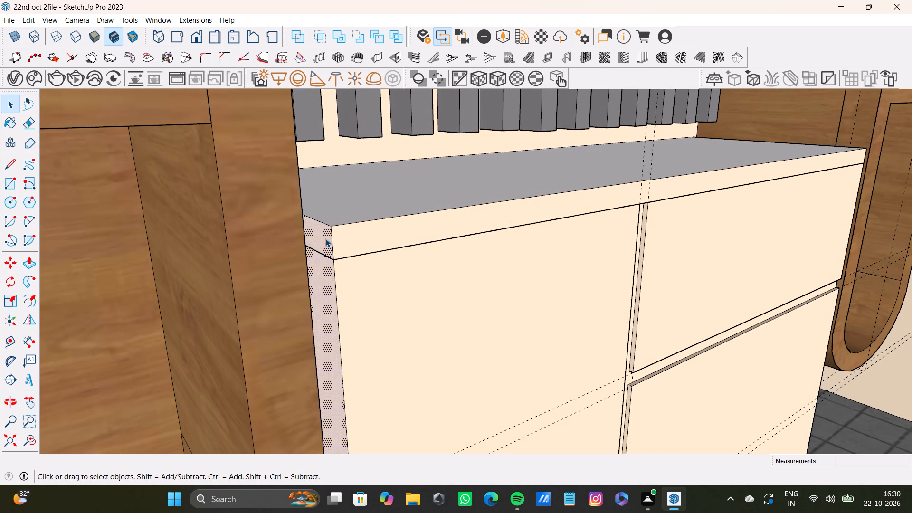
pyautogui.scroll(-7, 329, 257)
pyautogui.moveTo(389, 266); pyautogui.dragTo(168, 185, button='middle')
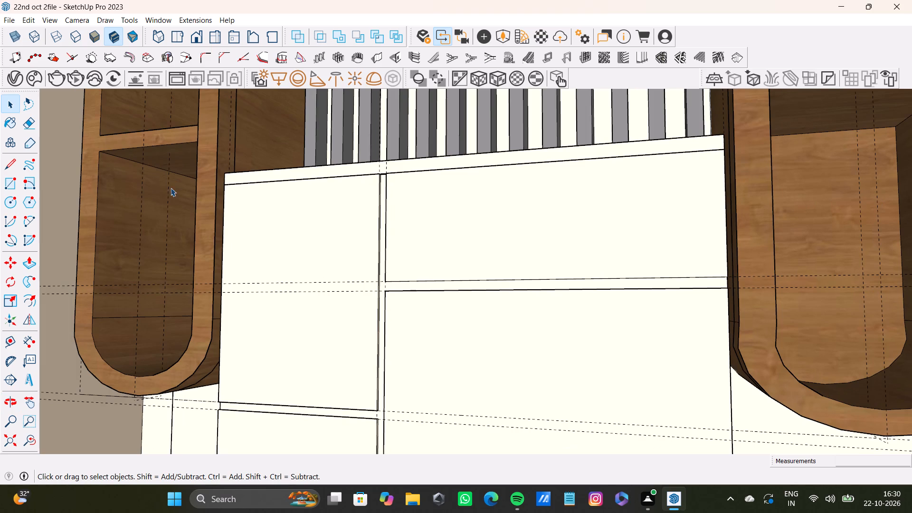
pyautogui.scroll(-7, 285, 246)
pyautogui.moveTo(292, 240); pyautogui.dragTo(348, 219, button='middle')
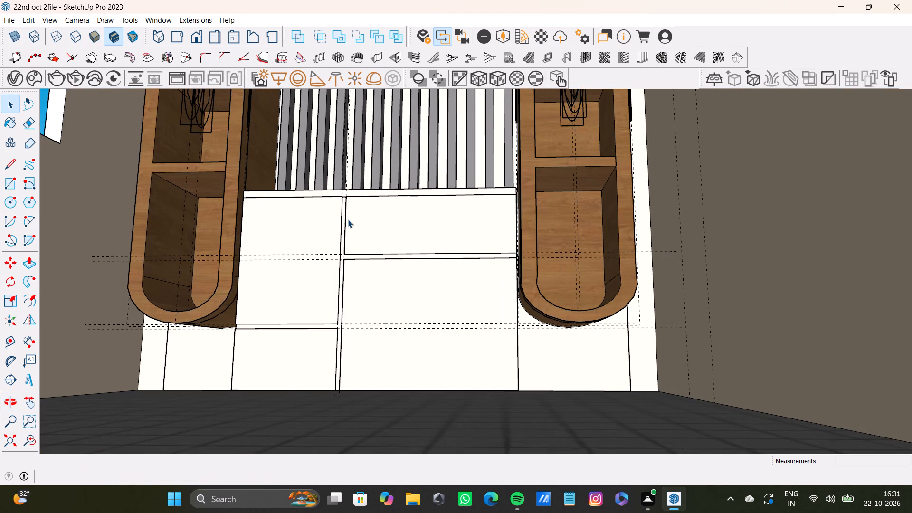
pyautogui.press('space')
pyautogui.scroll(-4, 365, 297)
pyautogui.moveTo(366, 298); pyautogui.dragTo(386, 380, button='middle')
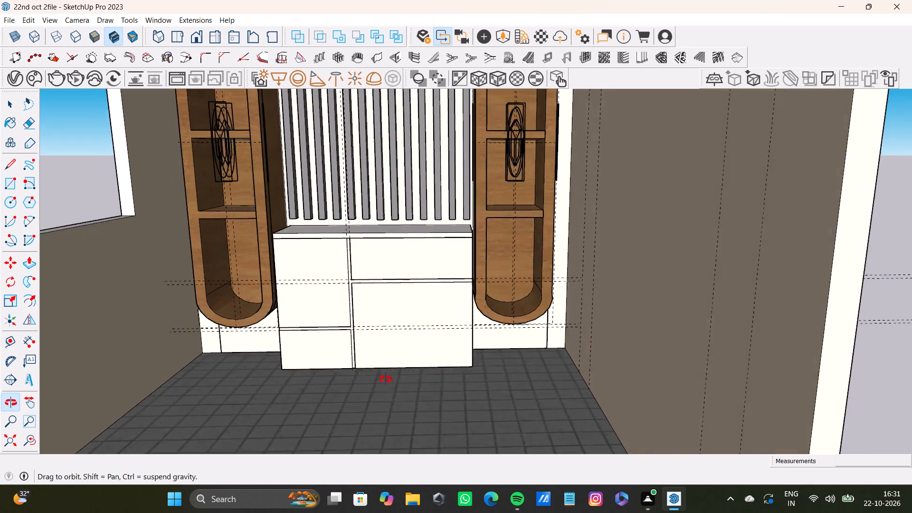
# Start importing a model file and browse to the Downloads folder.
pyautogui.moveTo(386, 380); pyautogui.dragTo(383, 377, button='middle')
pyautogui.scroll(-4, 370, 352)
pyautogui.keyDown('shift'); pyautogui.moveTo(366, 342); pyautogui.dragTo(404, 366, button='middle'); pyautogui.keyUp('shift')
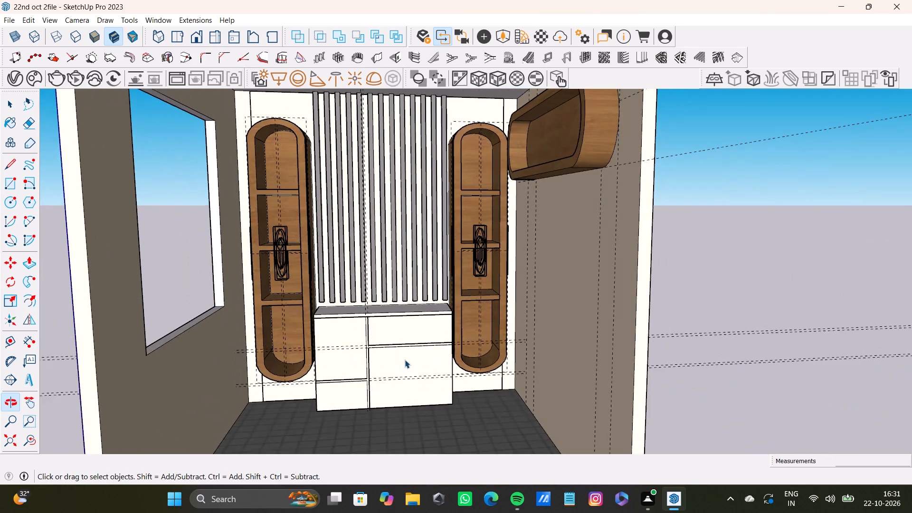
pyautogui.scroll(-2, 405, 360)
pyautogui.keyDown('shift'); pyautogui.moveTo(405, 359); pyautogui.dragTo(305, 335, button='middle'); pyautogui.keyUp('shift')
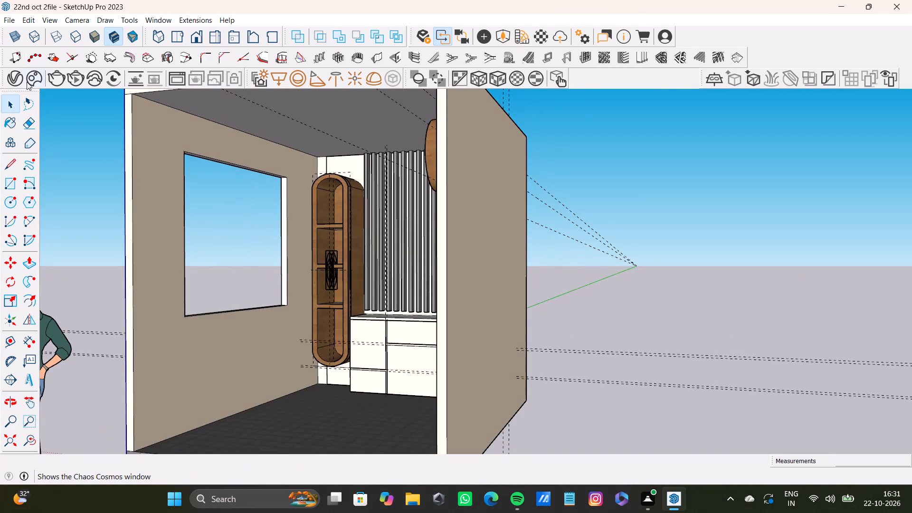
pyautogui.click(9, 21)
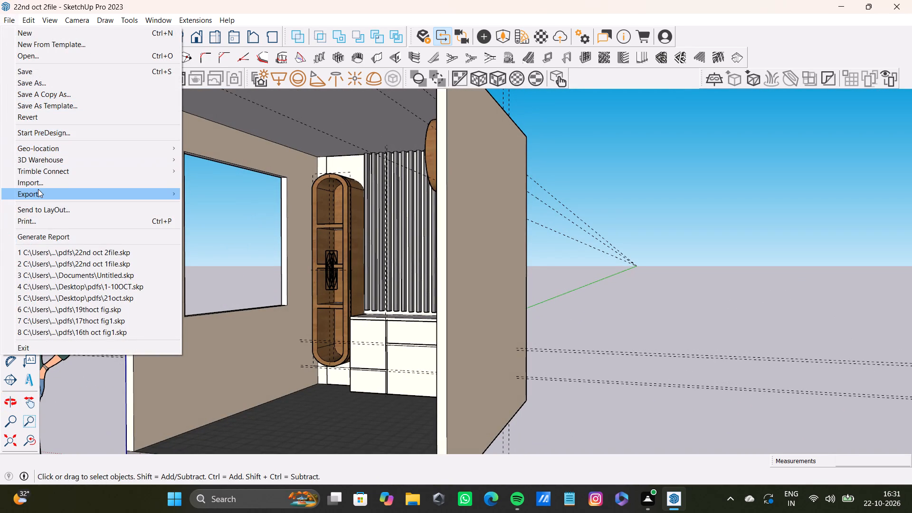
pyautogui.click(40, 185)
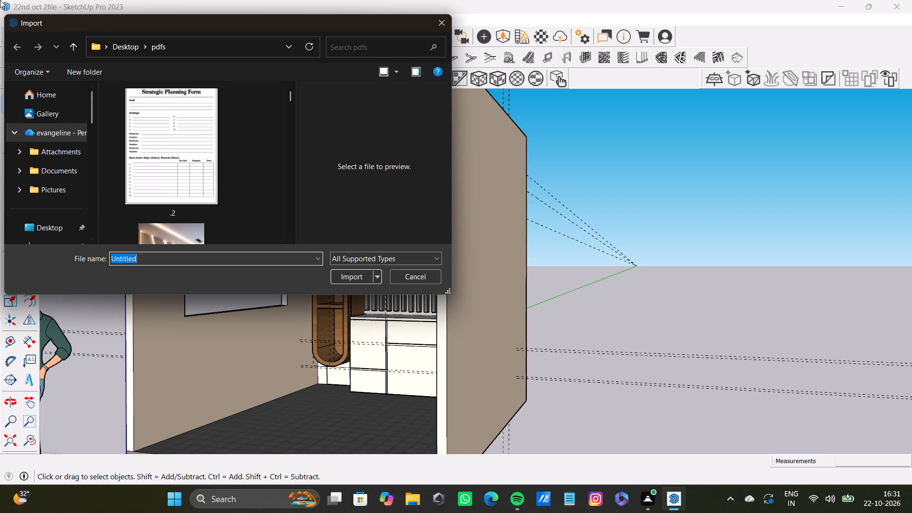
pyautogui.scroll(-6, 75, 212)
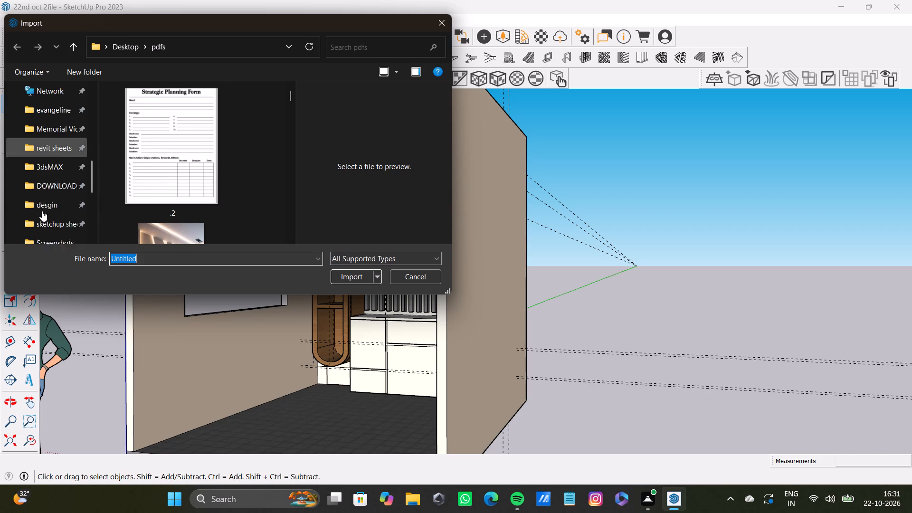
pyautogui.scroll(-1, 42, 211)
pyautogui.scroll(1, 47, 151)
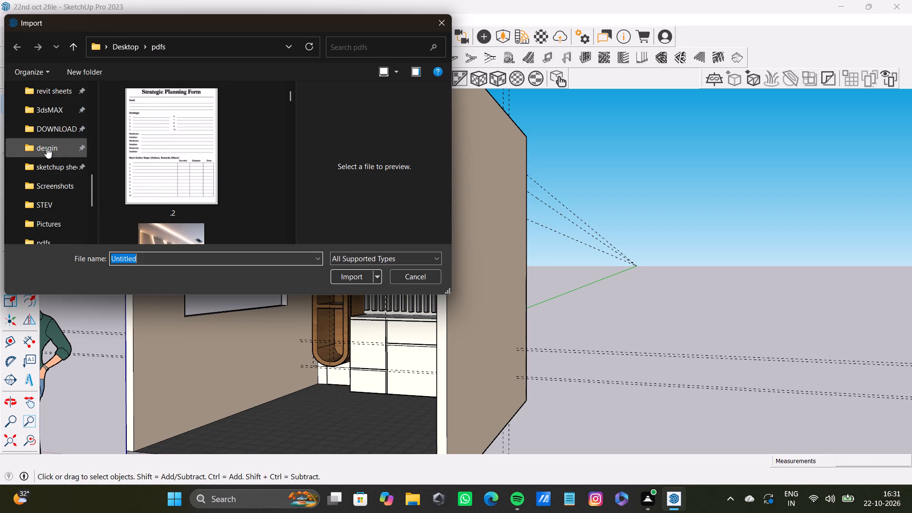
pyautogui.click(47, 132)
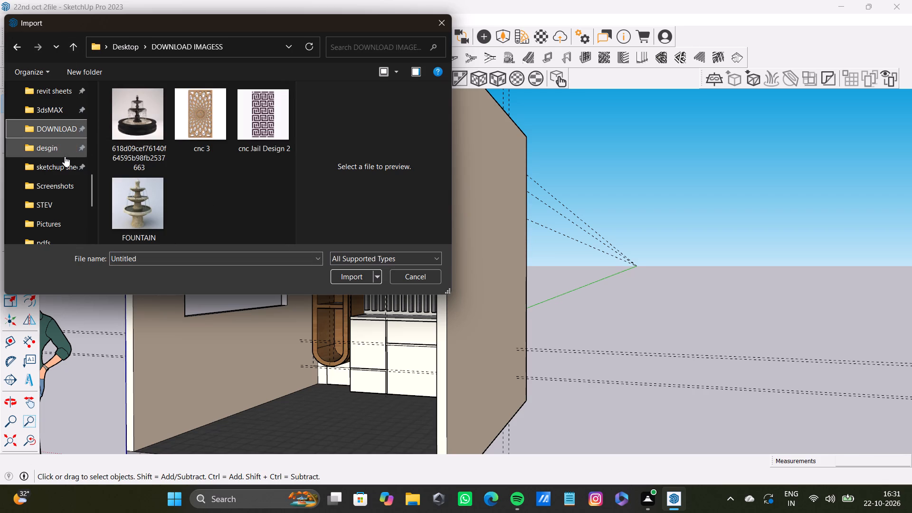
pyautogui.scroll(3, 65, 156)
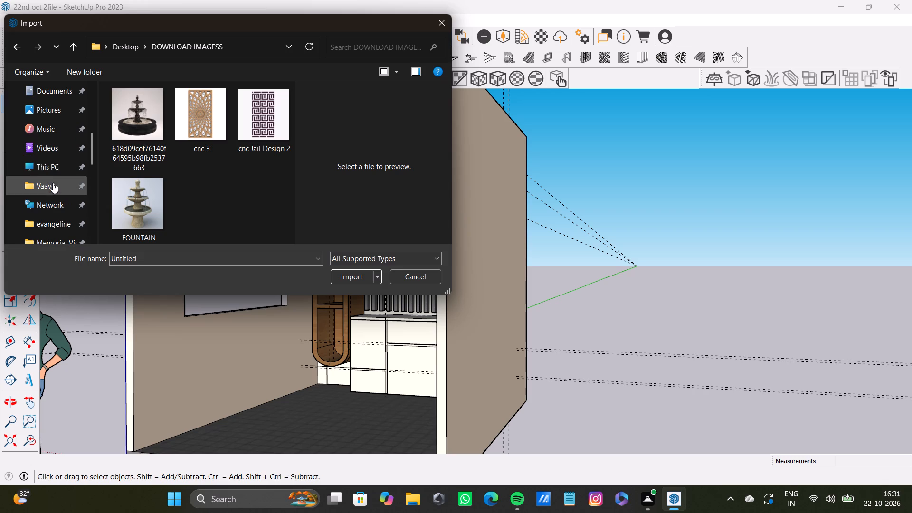
pyautogui.scroll(-2, 62, 214)
pyautogui.scroll(2, 66, 143)
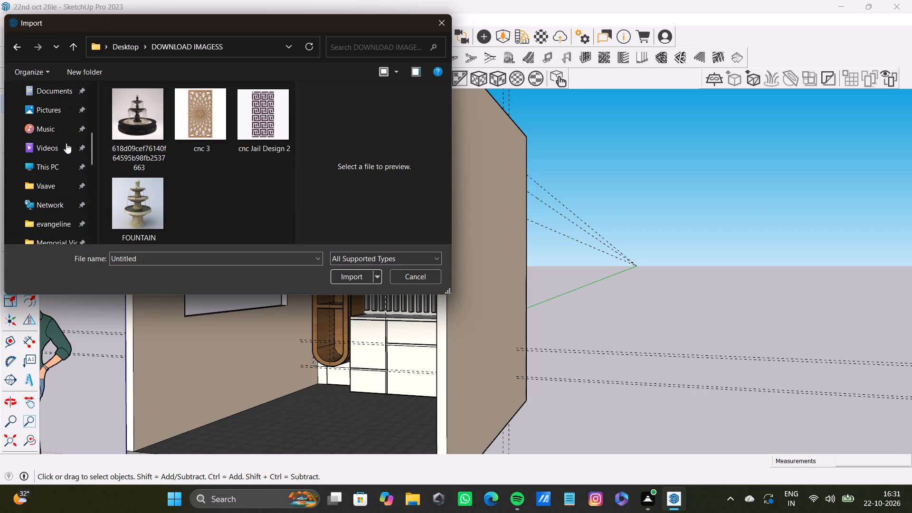
pyautogui.scroll(2, 58, 177)
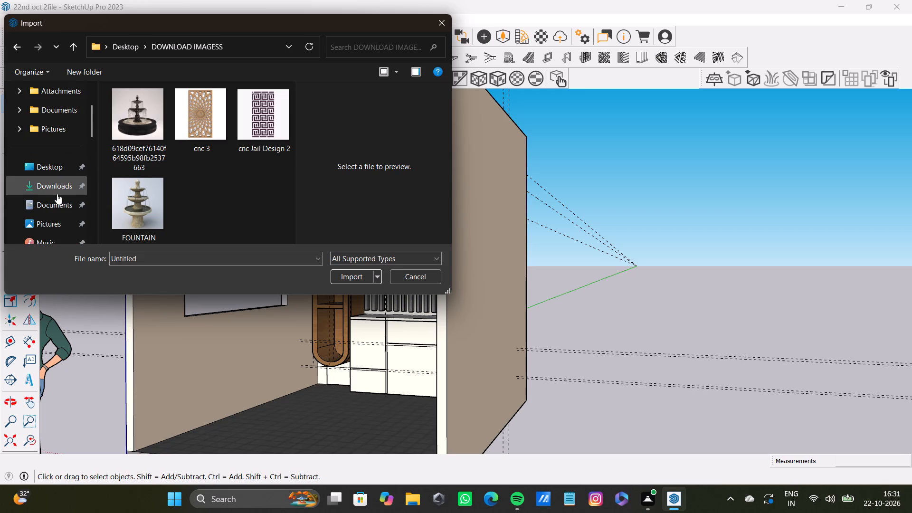
pyautogui.click(57, 193)
# Look through the model thumbnails in the Downloads folder for a suitable window.
pyautogui.scroll(-5, 189, 177)
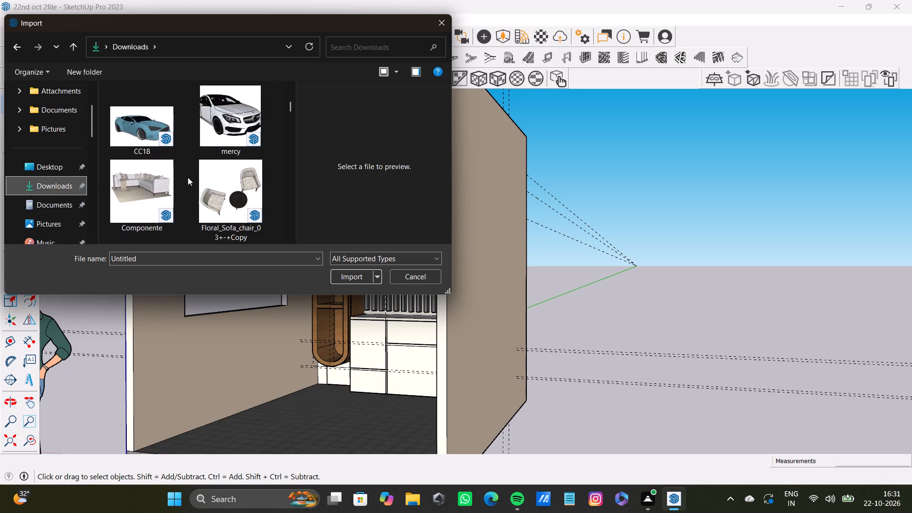
pyautogui.scroll(-11, 188, 177)
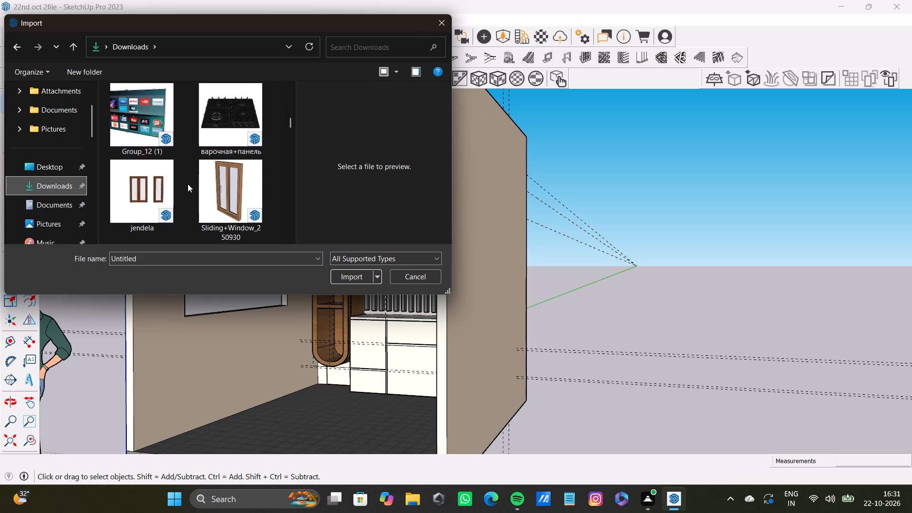
pyautogui.scroll(-17, 188, 184)
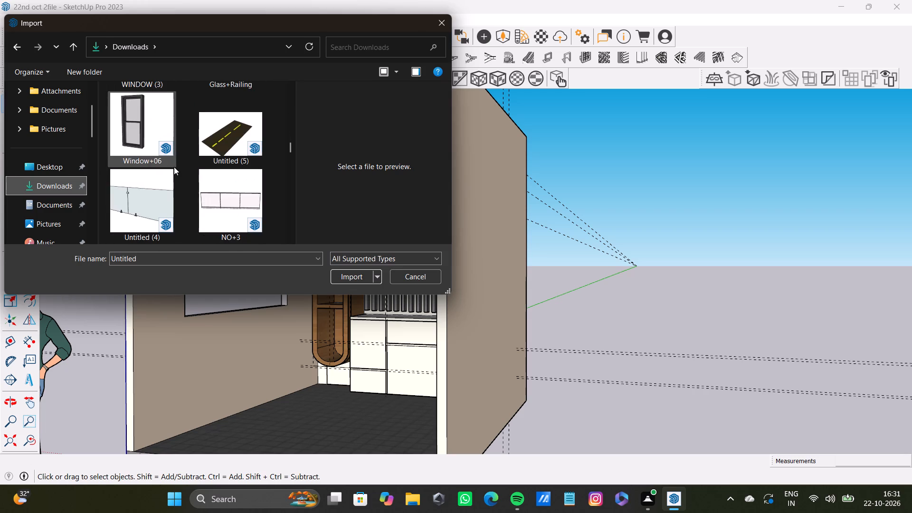
pyautogui.scroll(-10, 174, 167)
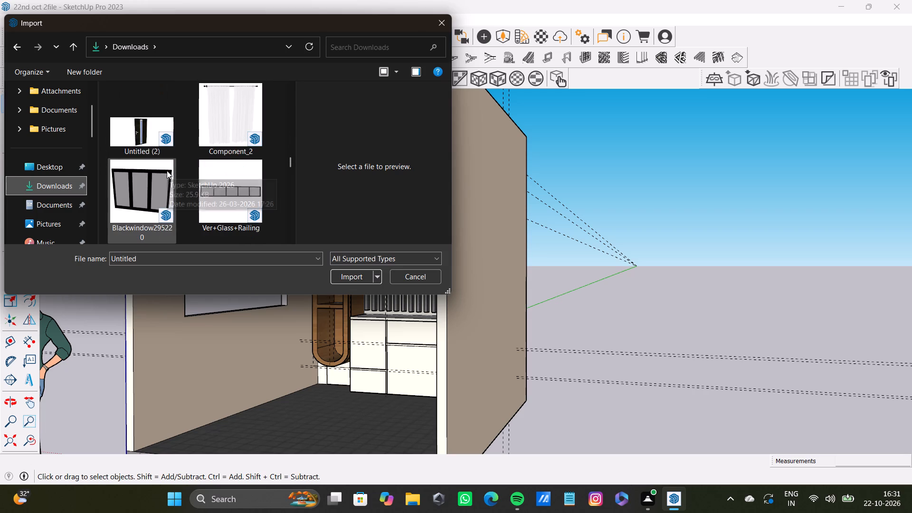
pyautogui.scroll(-7, 167, 171)
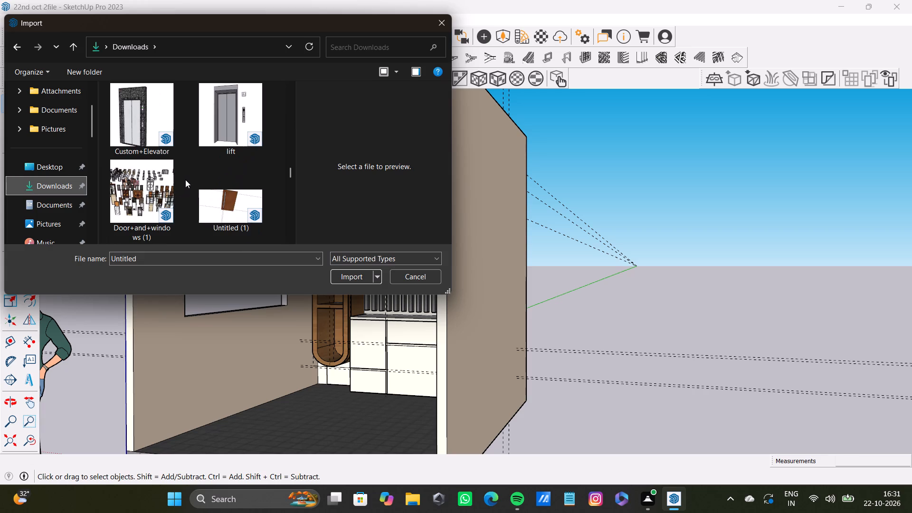
pyautogui.moveTo(185, 180); pyautogui.dragTo(209, 173, button='middle')
pyautogui.scroll(-3, 200, 179)
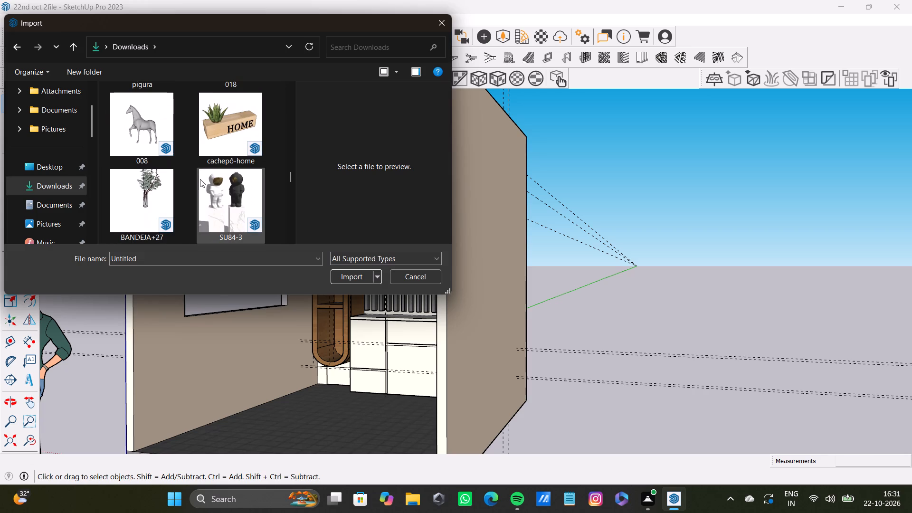
pyautogui.scroll(-1, 178, 220)
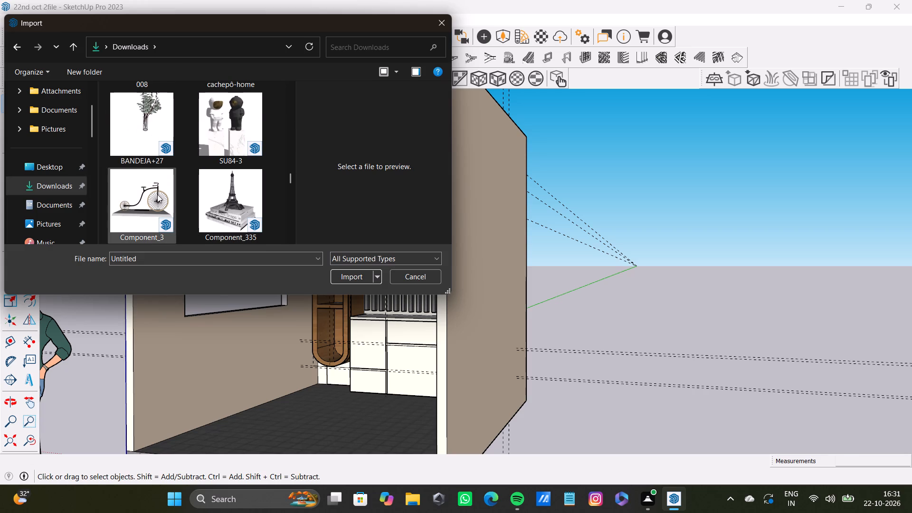
pyautogui.scroll(-3, 157, 179)
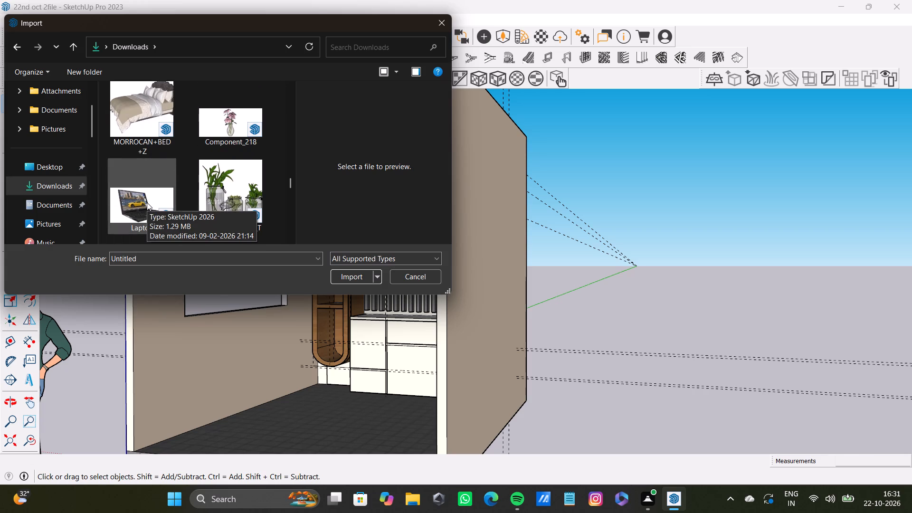
pyautogui.scroll(-6, 147, 202)
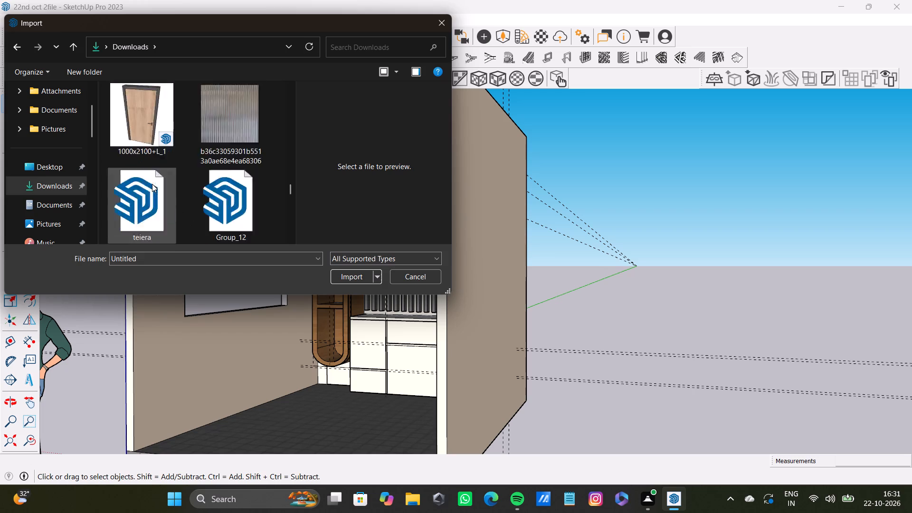
pyautogui.scroll(-9, 152, 184)
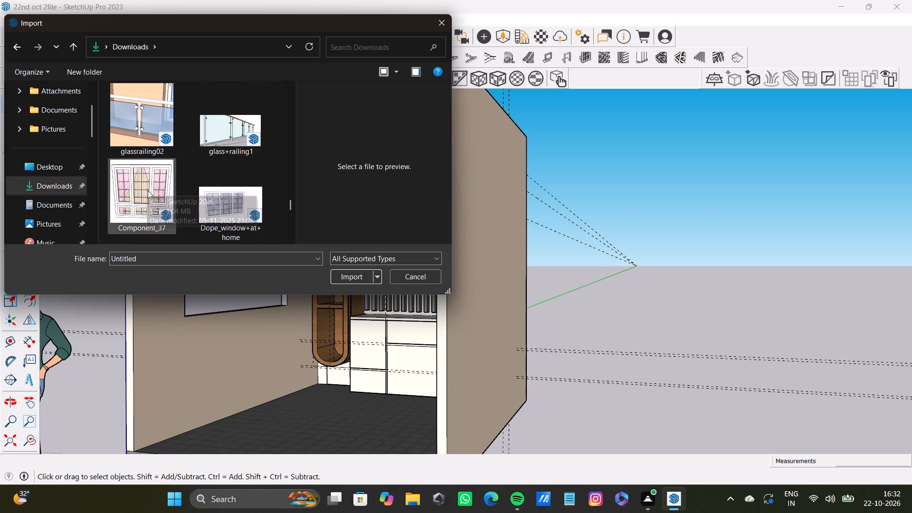
pyautogui.scroll(-1, 191, 204)
pyautogui.scroll(-1, 200, 159)
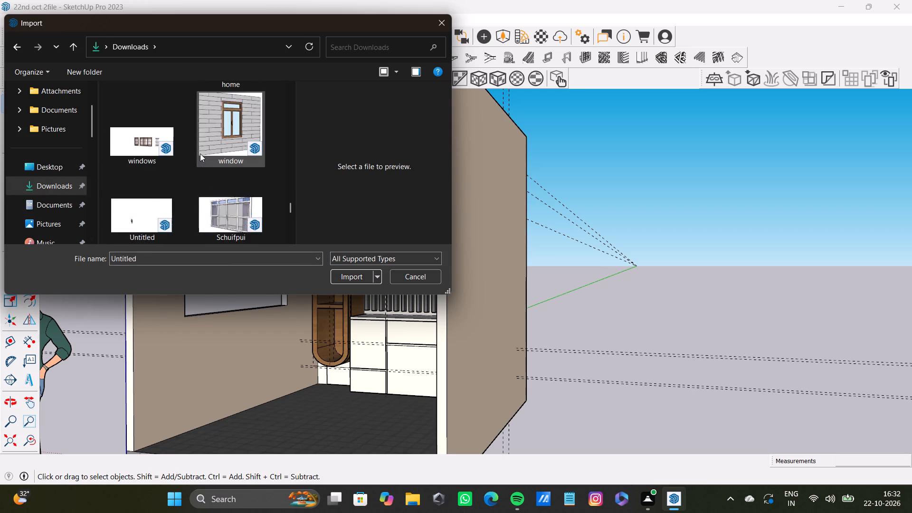
pyautogui.scroll(-1, 200, 153)
pyautogui.scroll(-2, 207, 207)
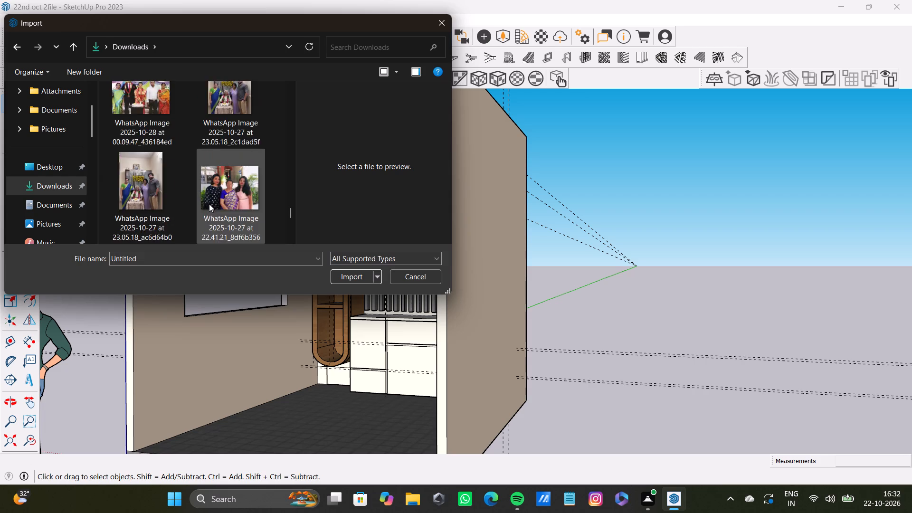
pyautogui.scroll(-3, 210, 203)
pyautogui.scroll(-4, 217, 148)
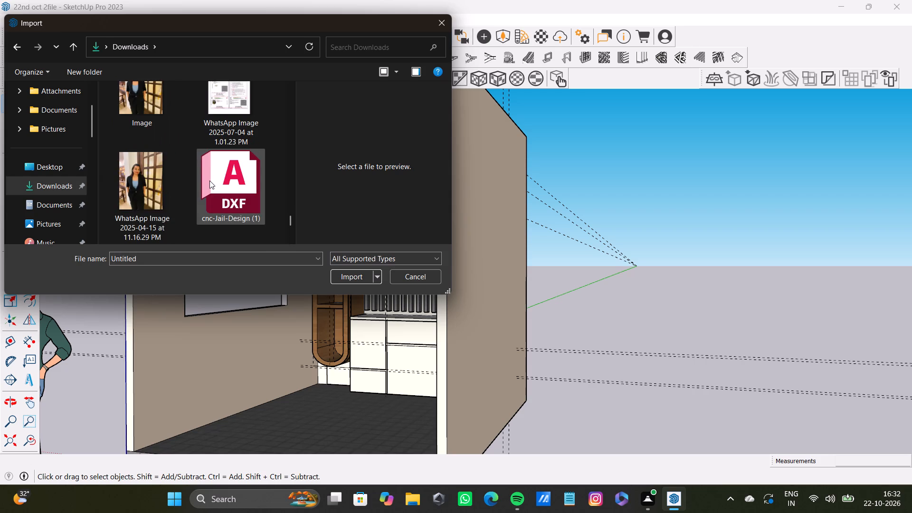
pyautogui.scroll(-7, 209, 180)
pyautogui.scroll(8, 212, 171)
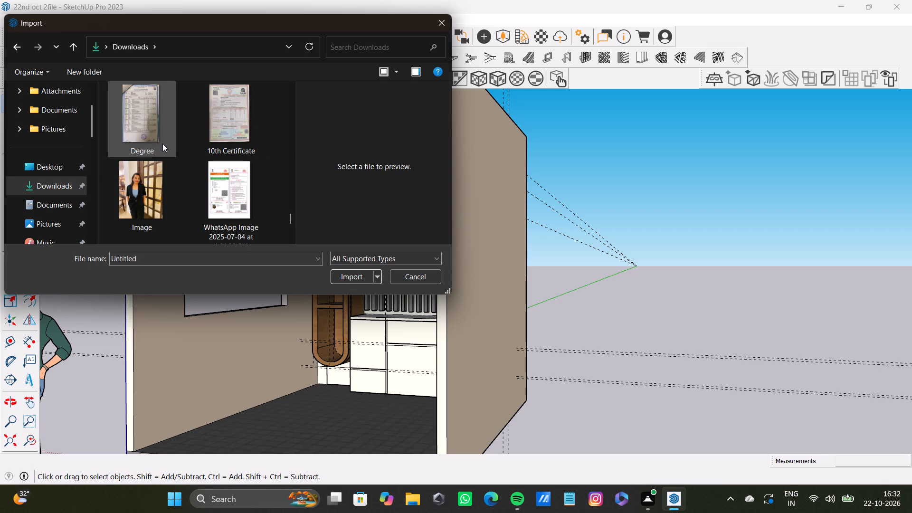
pyautogui.scroll(2, 199, 95)
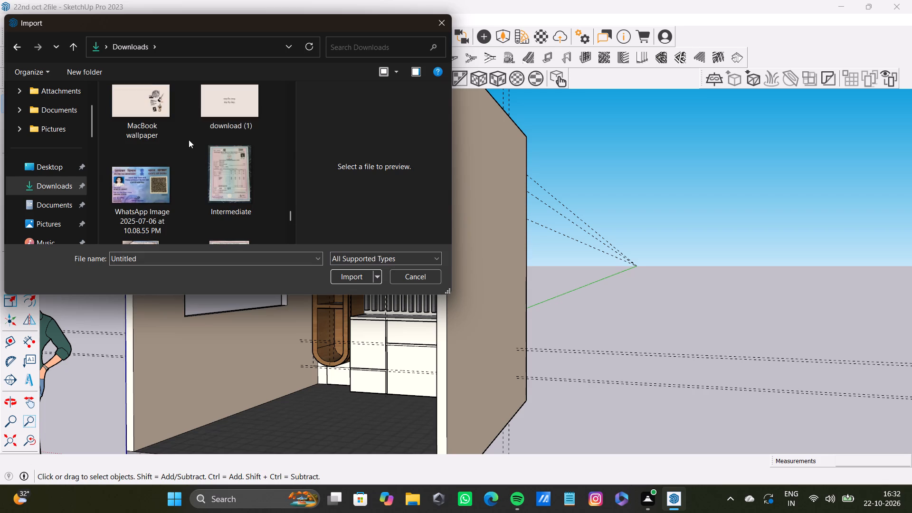
pyautogui.scroll(1, 189, 140)
pyautogui.scroll(7, 166, 174)
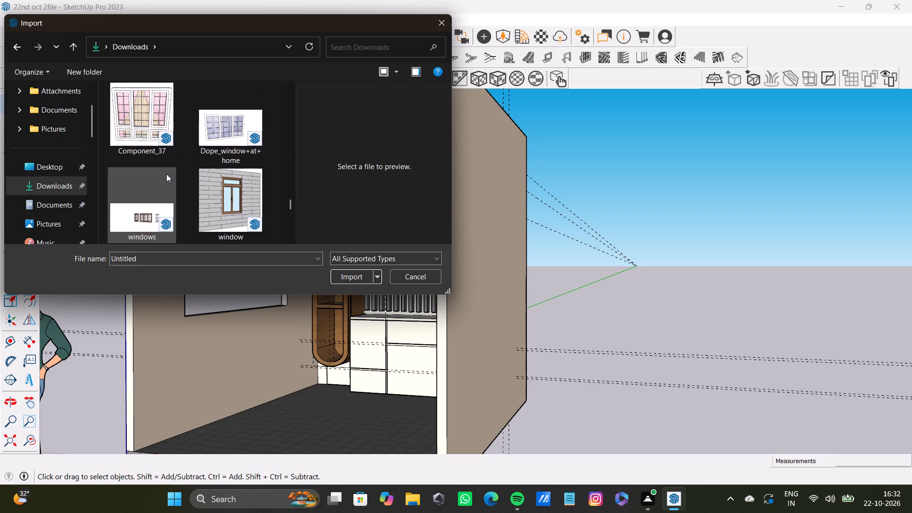
# Import the curtained window model Component_37 and place it outside the room, beyond the side wall opposite the window opening.
pyautogui.click(145, 204)
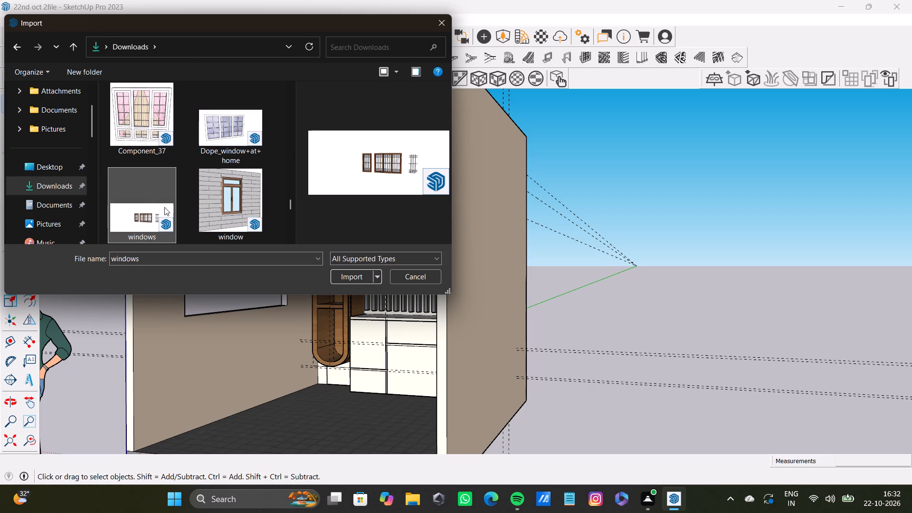
pyautogui.click(138, 108)
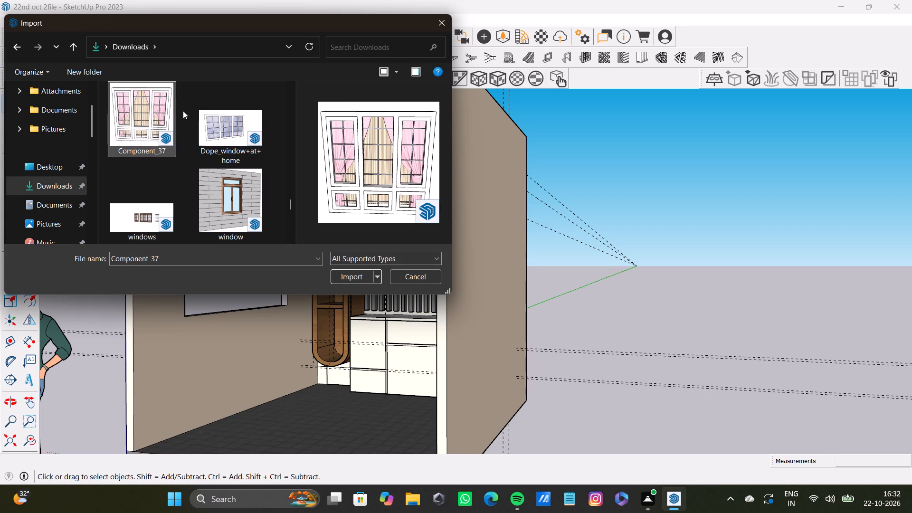
pyautogui.click(351, 271)
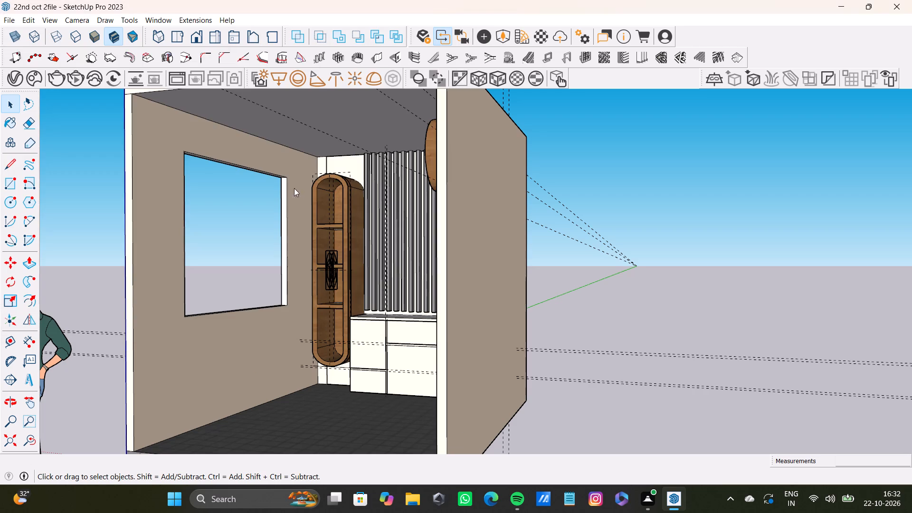
pyautogui.scroll(-8, 207, 280)
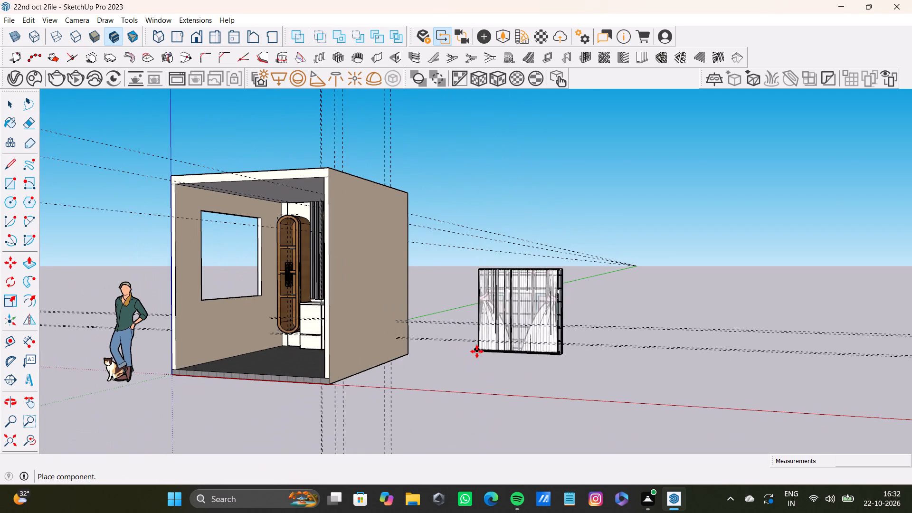
pyautogui.click(479, 346)
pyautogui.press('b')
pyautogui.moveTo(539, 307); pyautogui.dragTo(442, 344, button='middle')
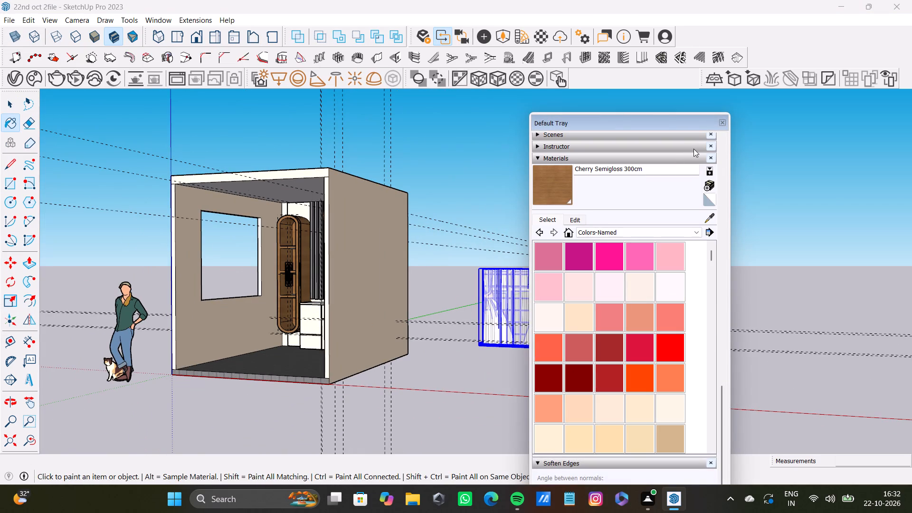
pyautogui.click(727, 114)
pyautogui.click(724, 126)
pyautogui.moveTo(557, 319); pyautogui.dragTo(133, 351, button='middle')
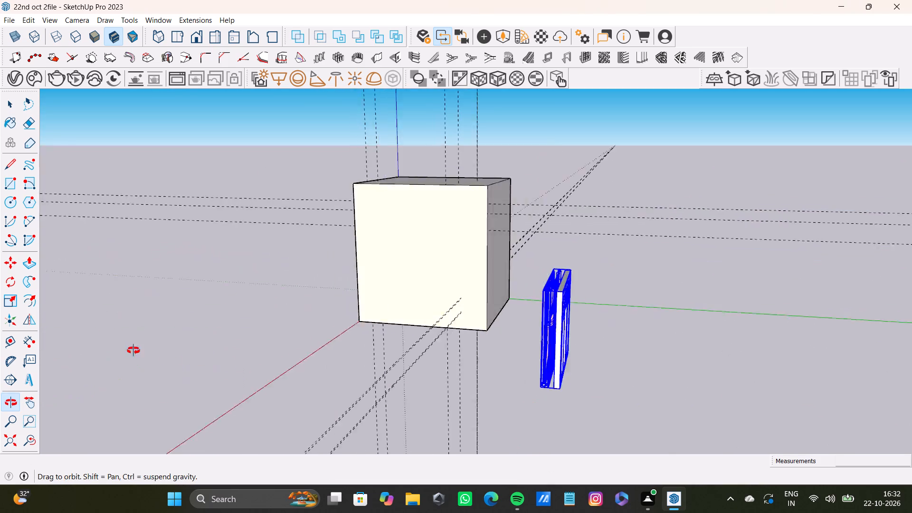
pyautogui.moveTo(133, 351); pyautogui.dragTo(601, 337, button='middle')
# Close the floating Default Tray that covers the imported window.
pyautogui.press('q')
pyautogui.scroll(3, 434, 269)
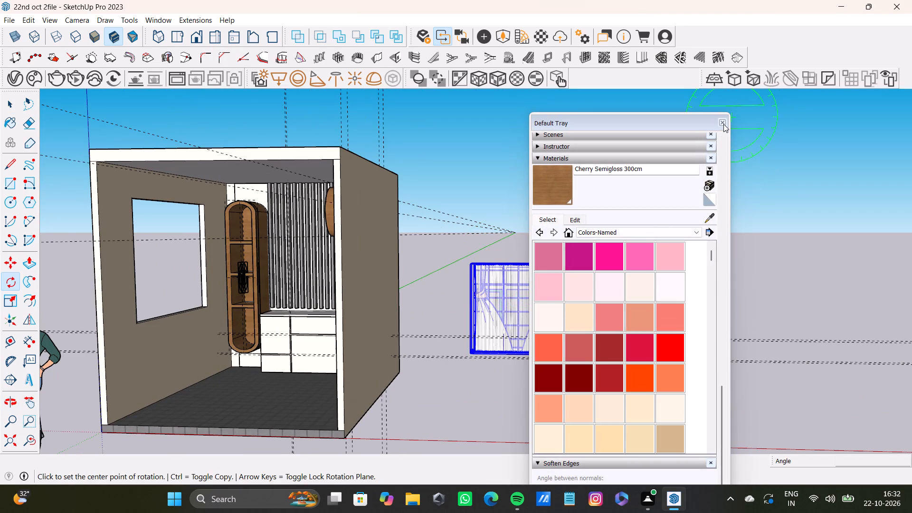
pyautogui.click(723, 124)
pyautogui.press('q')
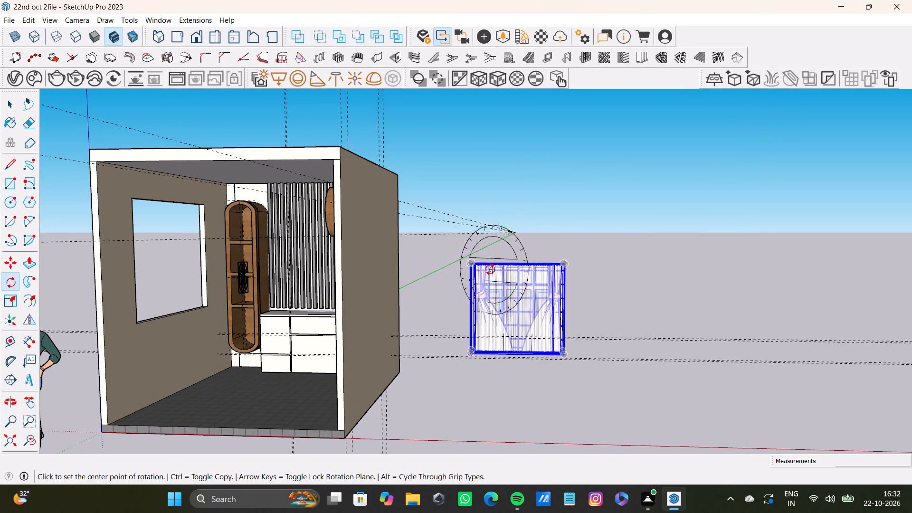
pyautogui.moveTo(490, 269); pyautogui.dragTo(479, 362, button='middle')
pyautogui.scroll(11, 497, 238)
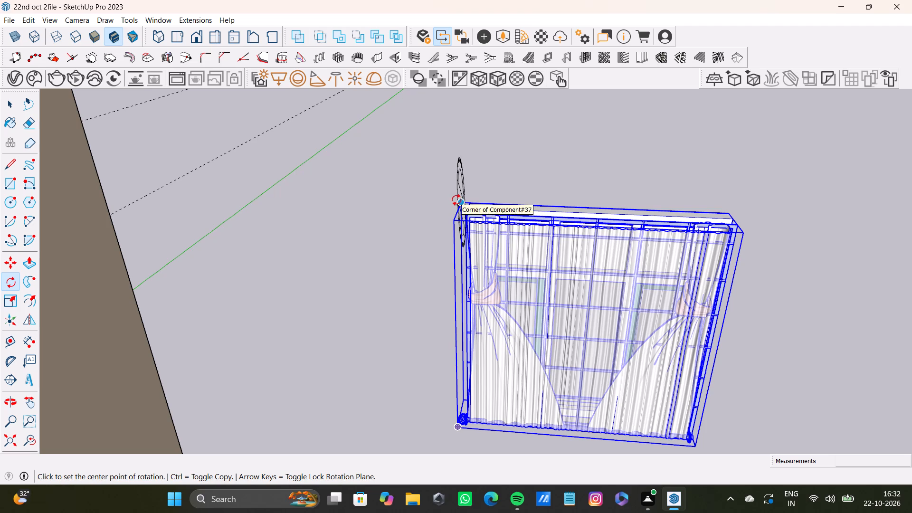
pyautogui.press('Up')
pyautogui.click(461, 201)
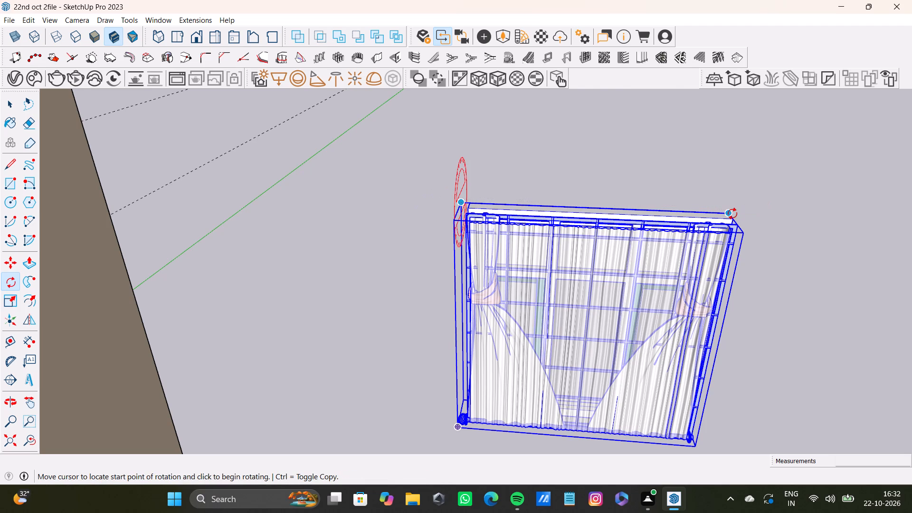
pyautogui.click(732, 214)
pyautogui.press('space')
# Rotate the curtained window 90° about the vertical axis through its top corner, parallel to the side wall.
pyautogui.press('q')
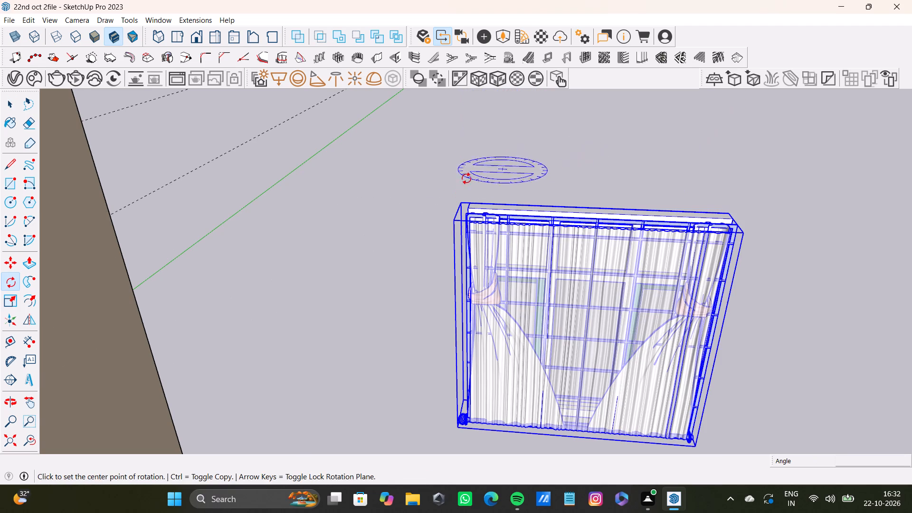
pyautogui.click(461, 201)
pyautogui.click(731, 214)
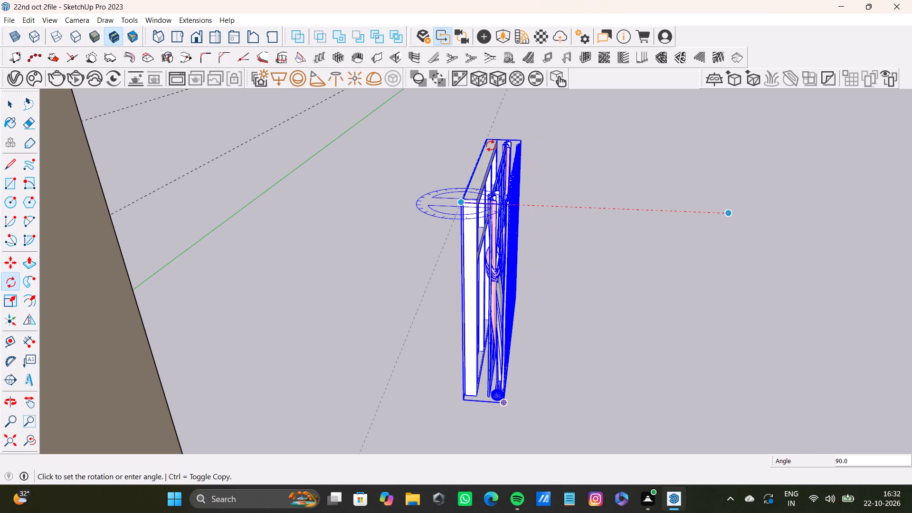
pyautogui.click(491, 146)
pyautogui.scroll(-4, 514, 179)
pyautogui.moveTo(514, 203); pyautogui.dragTo(437, 192, button='middle')
pyautogui.press('space')
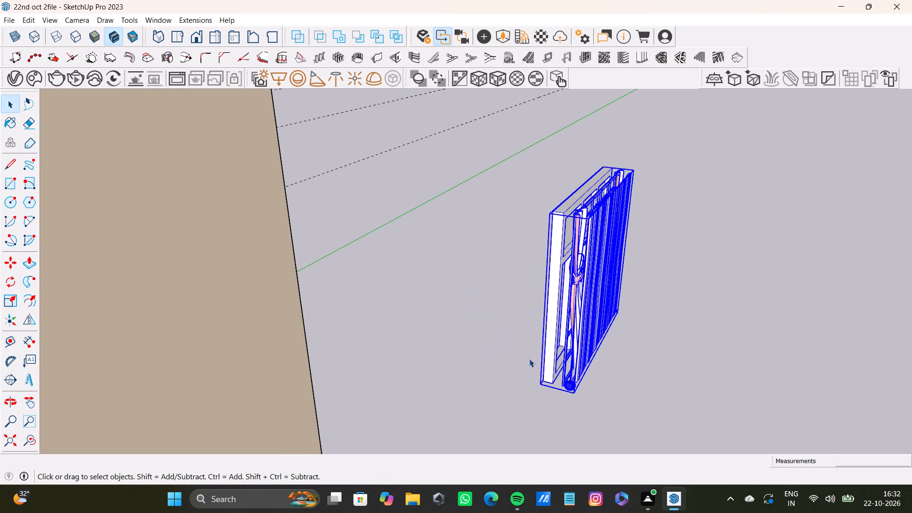
# Move the curtained window by its bottom corner about 21' to the lower front corner of the side wall's opening.
pyautogui.press('m')
pyautogui.click(542, 381)
pyautogui.scroll(-7, 399, 403)
pyautogui.keyDown('shift'); pyautogui.moveTo(370, 398); pyautogui.dragTo(687, 251, button='middle'); pyautogui.keyUp('shift')
pyautogui.scroll(7, 523, 283)
pyautogui.moveTo(497, 212); pyautogui.dragTo(460, 299, button='middle')
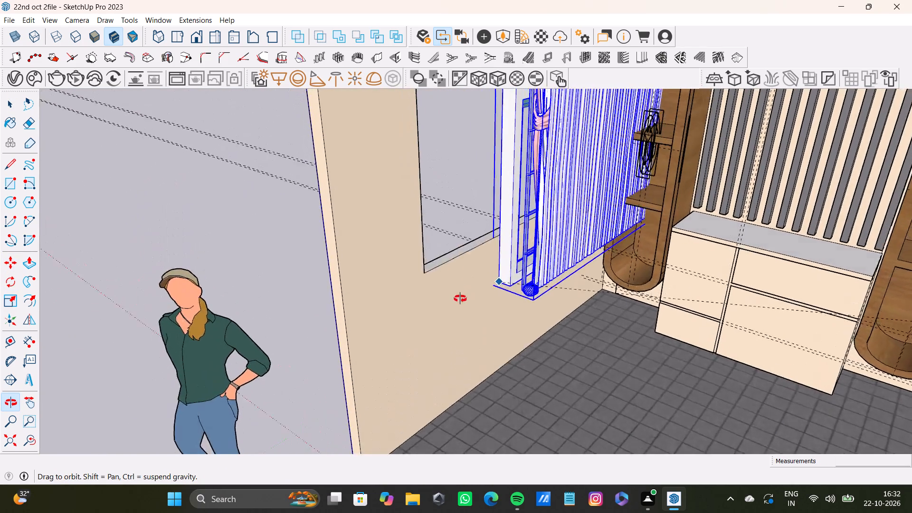
pyautogui.moveTo(460, 299); pyautogui.dragTo(427, 330, button='middle')
pyautogui.scroll(6, 409, 287)
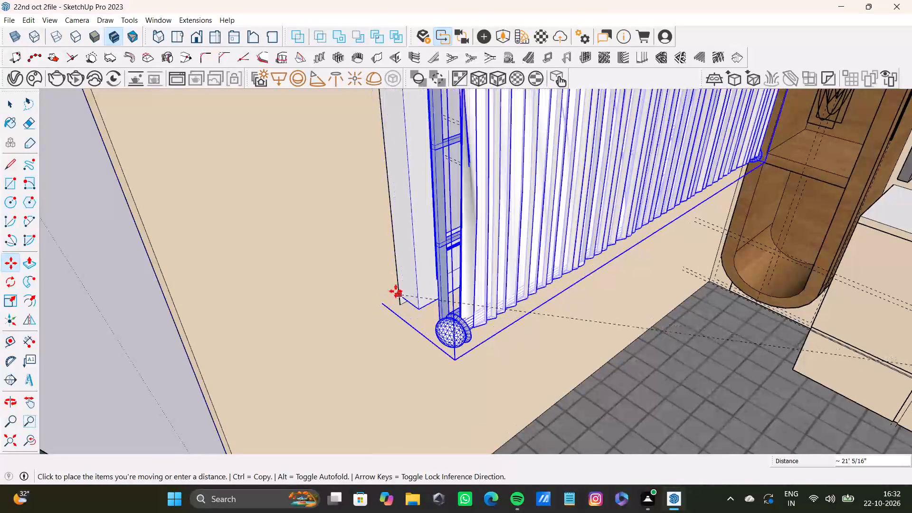
pyautogui.click(401, 291)
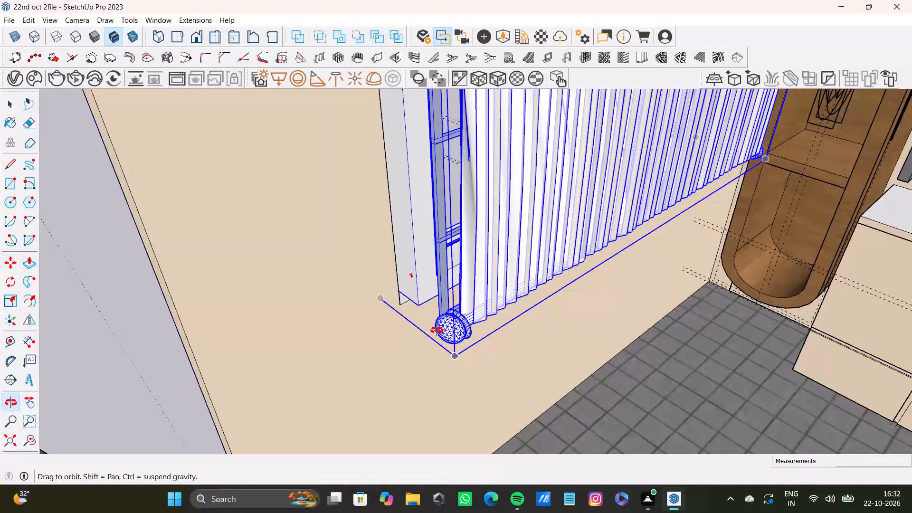
# Adjust the curtained window at the opening's lower corner, shifting it about 1' 5 15/16" off the side wall into the room.
pyautogui.scroll(3, 418, 342)
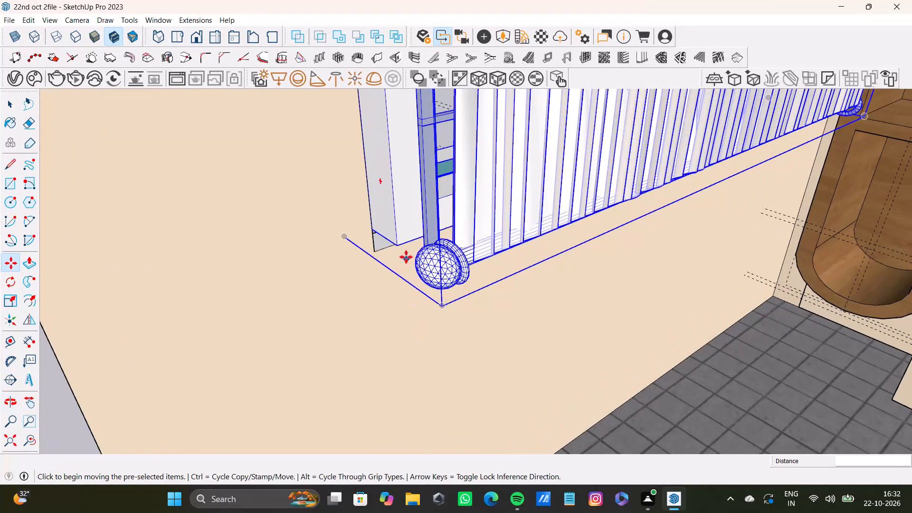
pyautogui.click(403, 248)
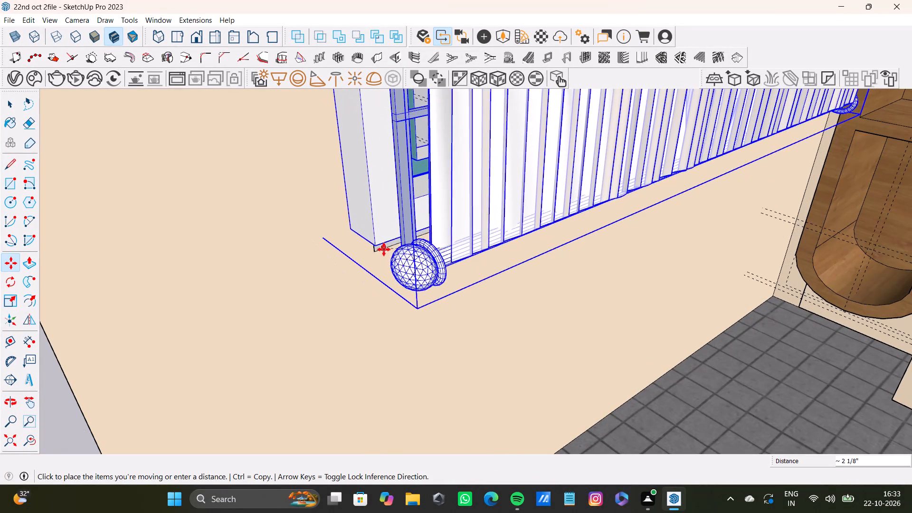
pyautogui.click(393, 254)
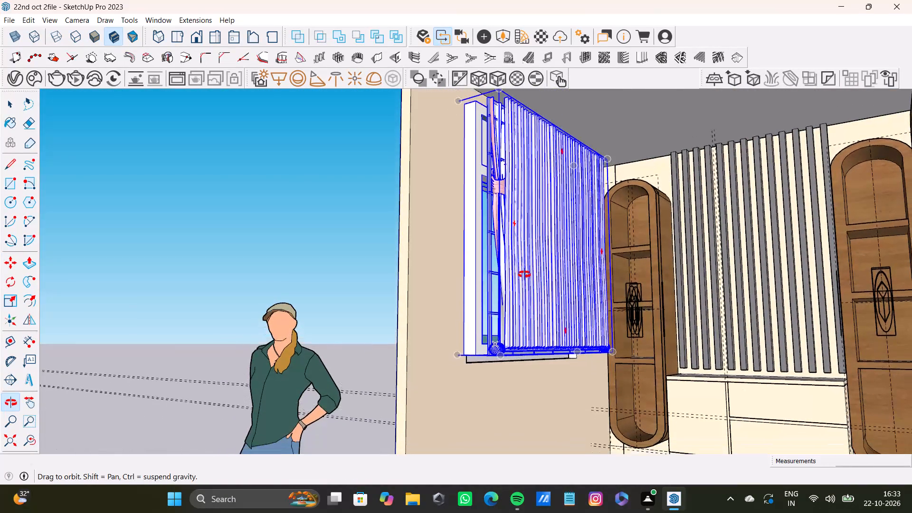
pyautogui.click(466, 356)
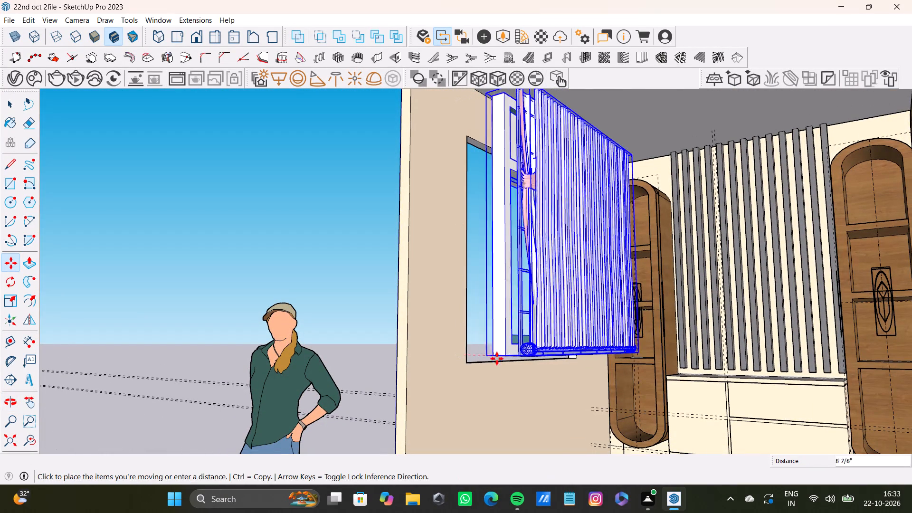
pyautogui.click(499, 360)
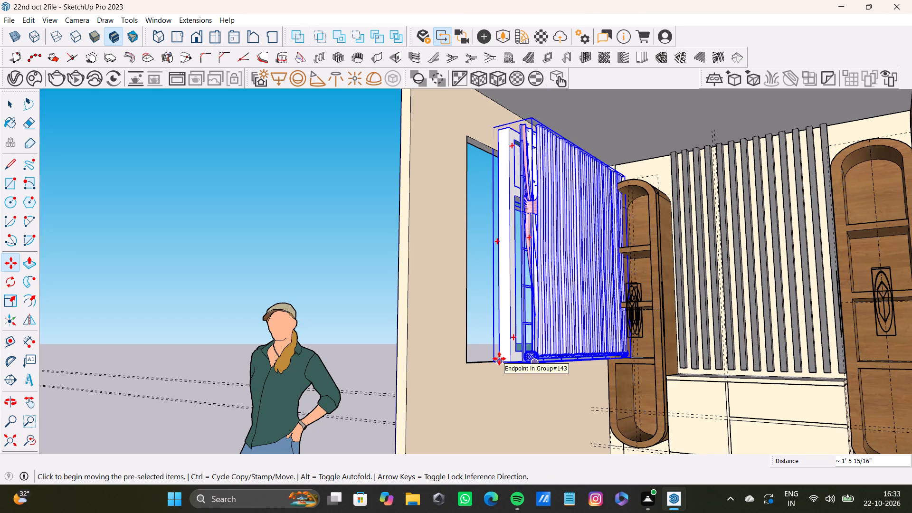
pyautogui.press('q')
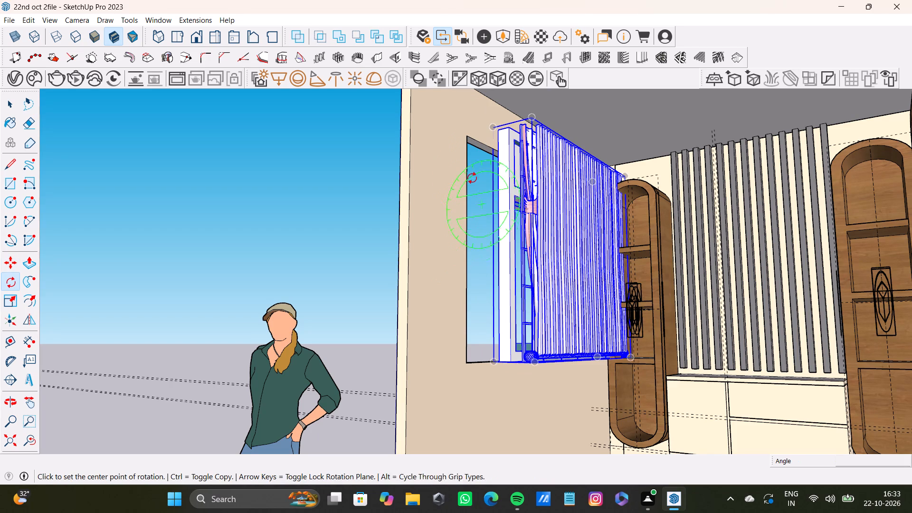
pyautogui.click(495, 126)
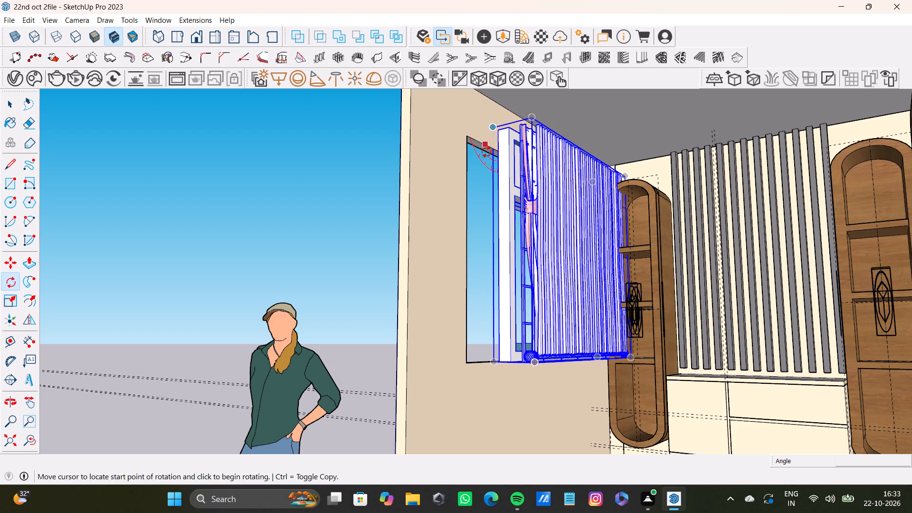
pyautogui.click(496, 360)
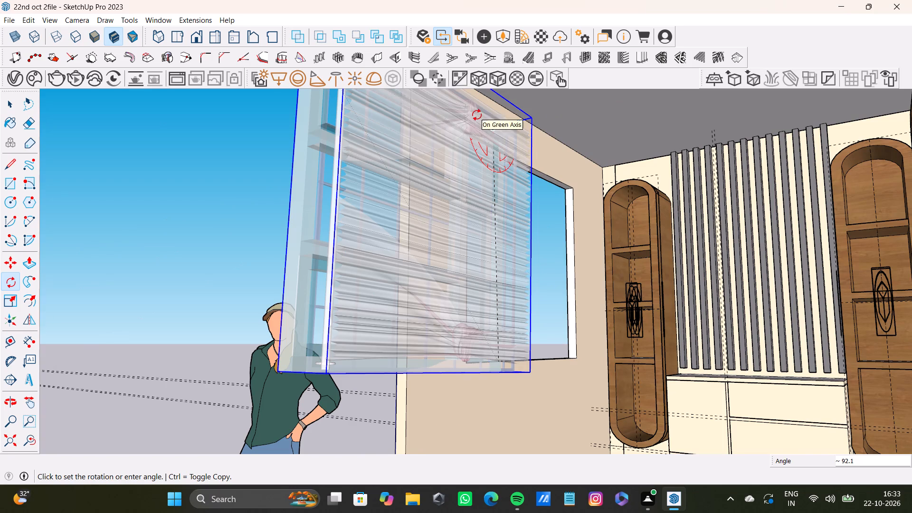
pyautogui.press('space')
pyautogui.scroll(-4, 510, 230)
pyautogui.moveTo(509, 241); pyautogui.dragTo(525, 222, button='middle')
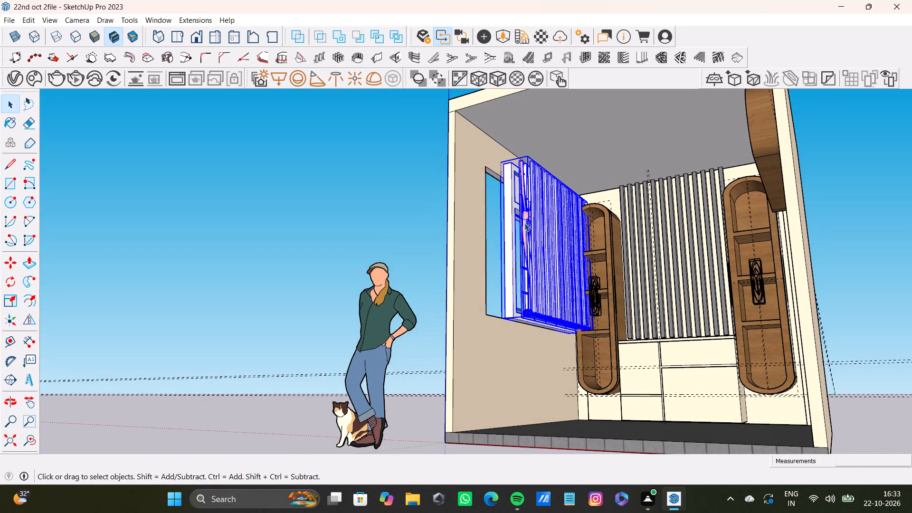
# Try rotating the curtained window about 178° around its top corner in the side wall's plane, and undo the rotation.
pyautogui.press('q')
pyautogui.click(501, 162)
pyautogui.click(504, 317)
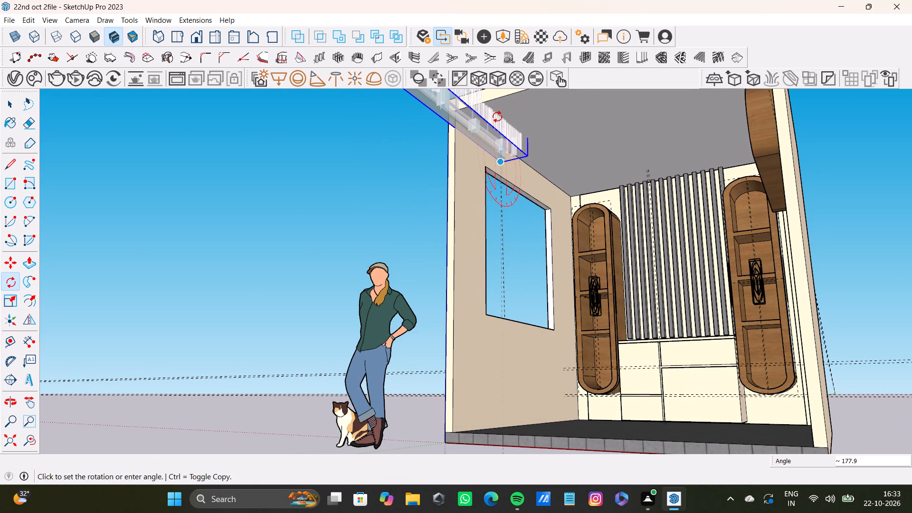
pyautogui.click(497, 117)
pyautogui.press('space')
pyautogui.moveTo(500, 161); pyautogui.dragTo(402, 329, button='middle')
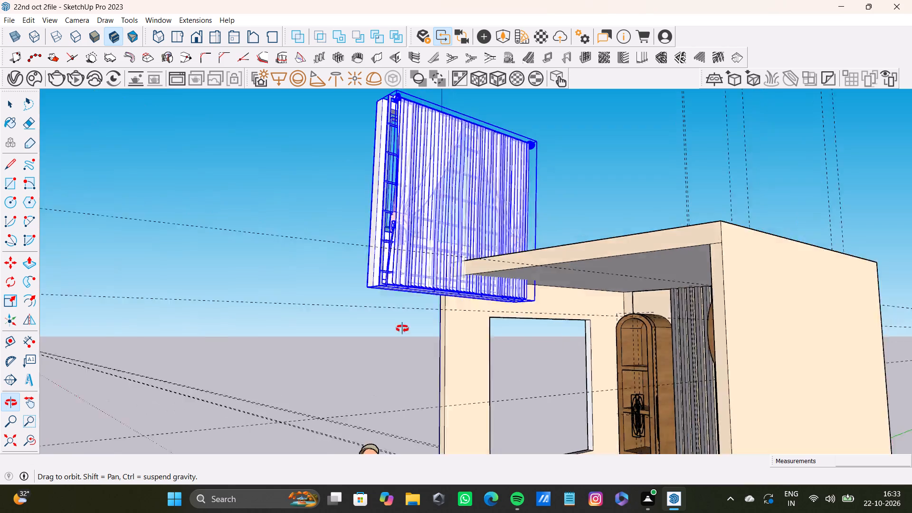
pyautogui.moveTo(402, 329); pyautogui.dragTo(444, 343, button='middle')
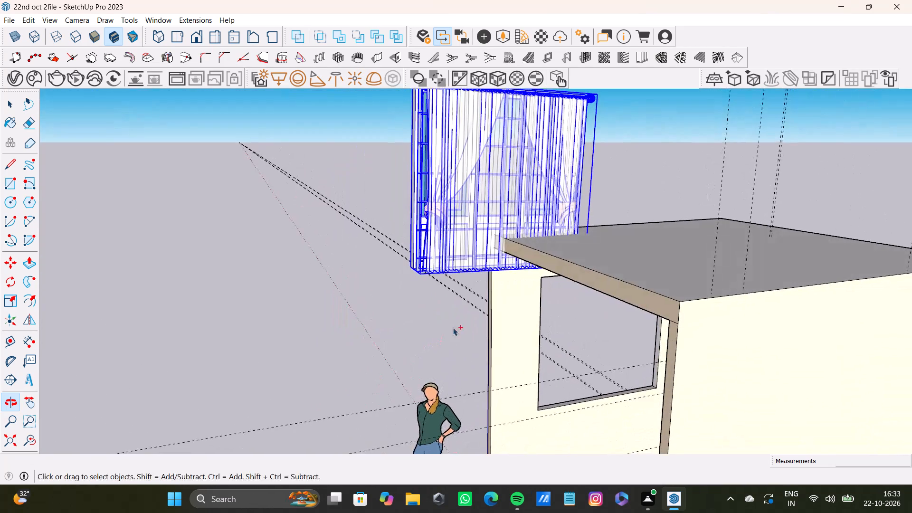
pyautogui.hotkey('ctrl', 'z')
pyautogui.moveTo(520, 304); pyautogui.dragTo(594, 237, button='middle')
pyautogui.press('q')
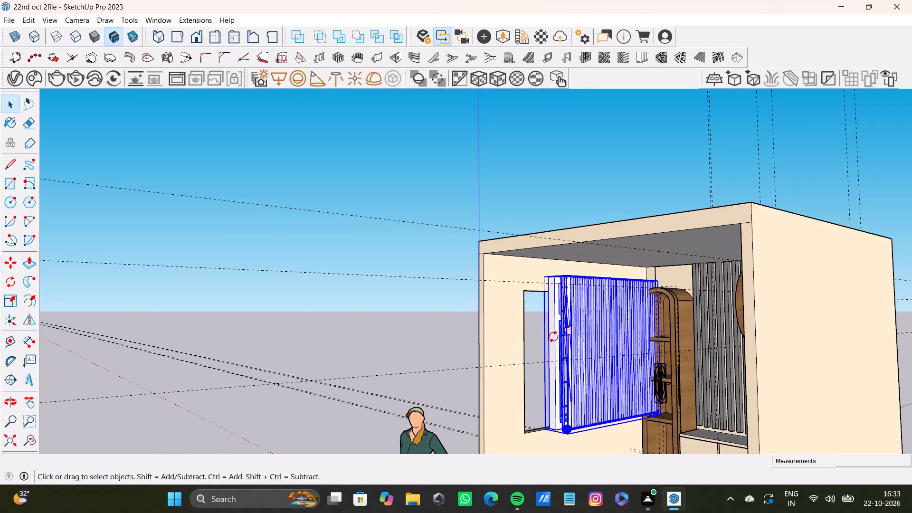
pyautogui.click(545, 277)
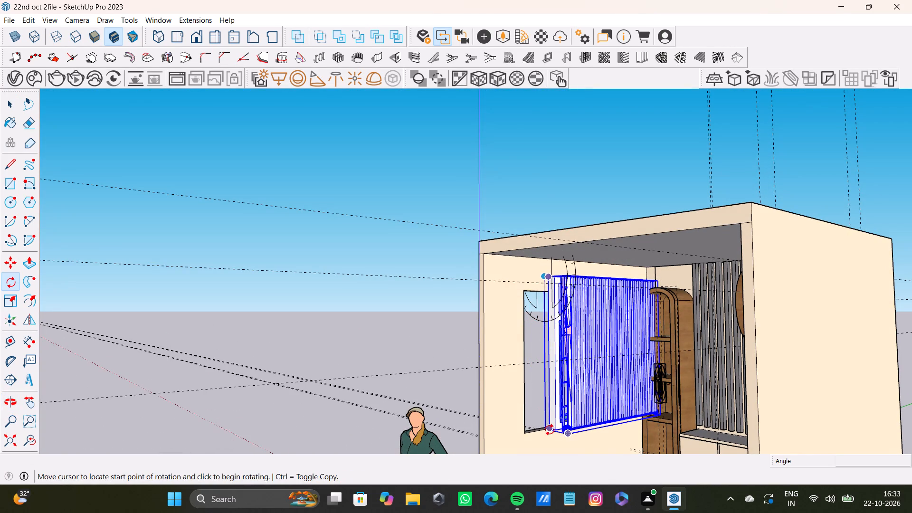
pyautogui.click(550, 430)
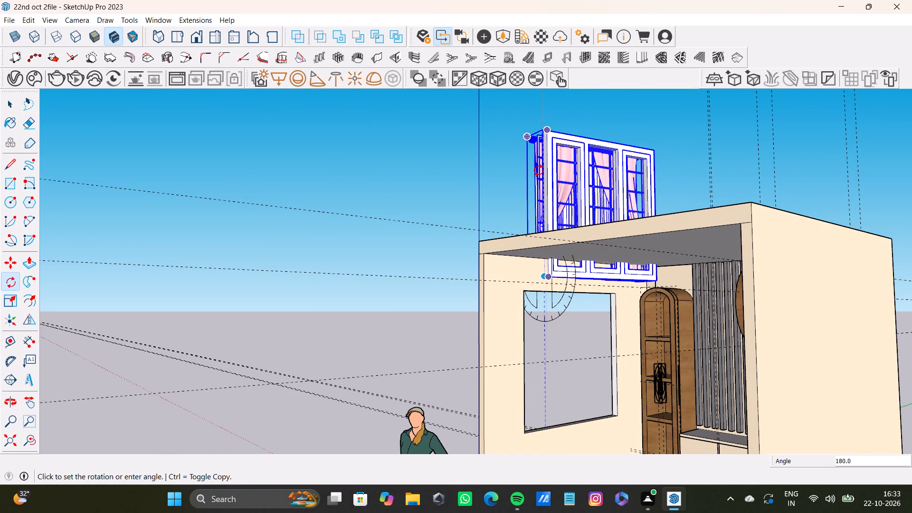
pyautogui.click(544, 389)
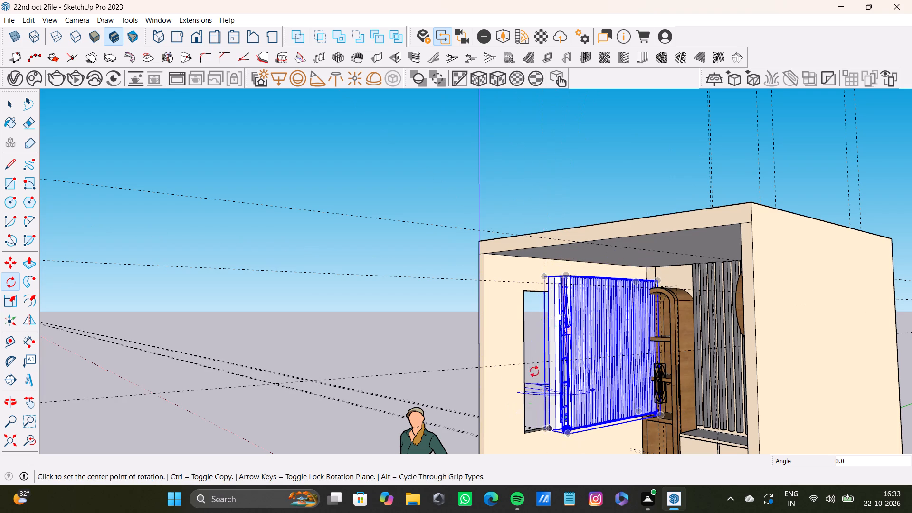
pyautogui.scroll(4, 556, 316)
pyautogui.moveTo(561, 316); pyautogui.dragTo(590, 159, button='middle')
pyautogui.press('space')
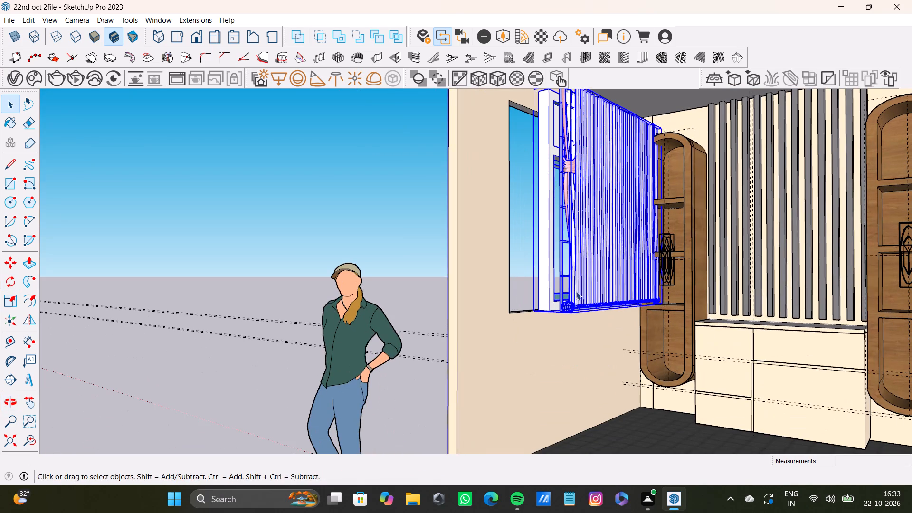
# Move the curtained window along the red axis through the side wall to the open space outside the room.
pyautogui.click(569, 300)
pyautogui.press('m')
pyautogui.click(546, 308)
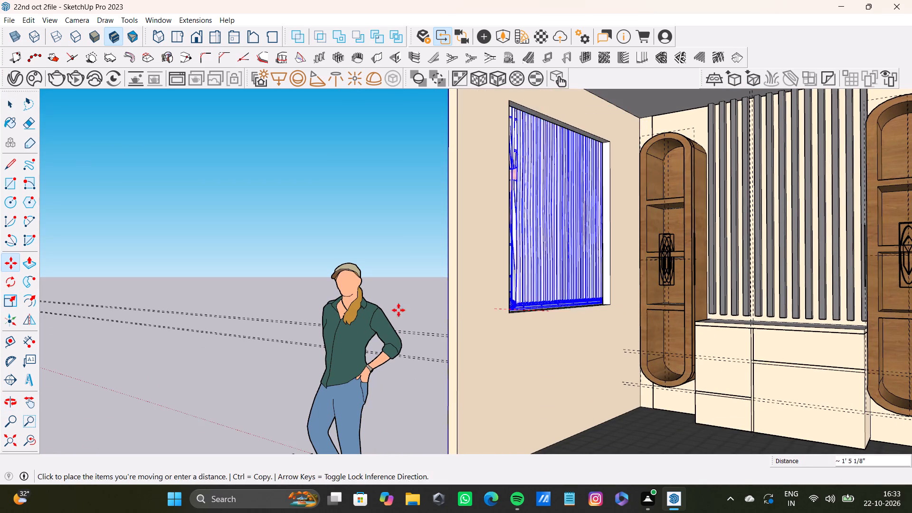
pyautogui.click(199, 305)
# Rotate the curtained window about 182° around its outer top corner, parallel to the side wall.
pyautogui.scroll(-12, 174, 314)
pyautogui.keyDown('shift'); pyautogui.moveTo(203, 336); pyautogui.dragTo(418, 342, button='middle'); pyautogui.keyUp('shift')
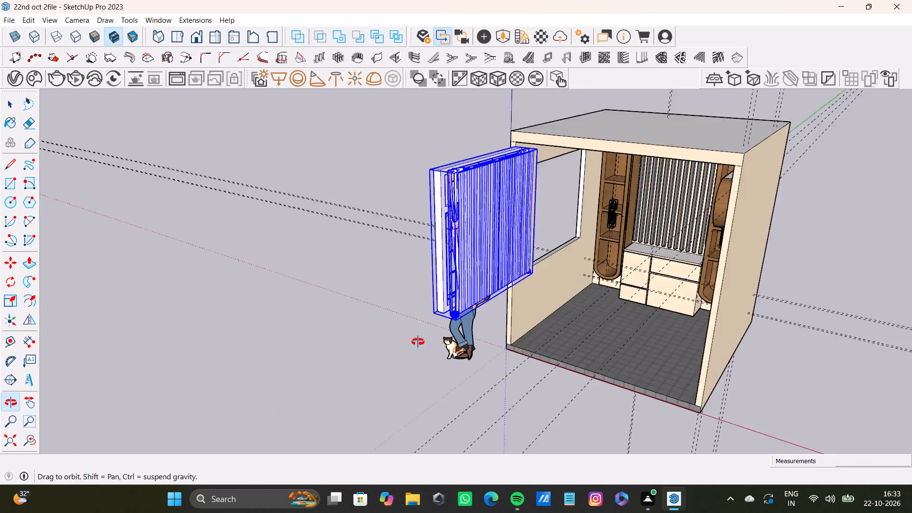
pyautogui.keyDown('shift'); pyautogui.moveTo(418, 342); pyautogui.dragTo(374, 339, button='middle'); pyautogui.keyUp('shift')
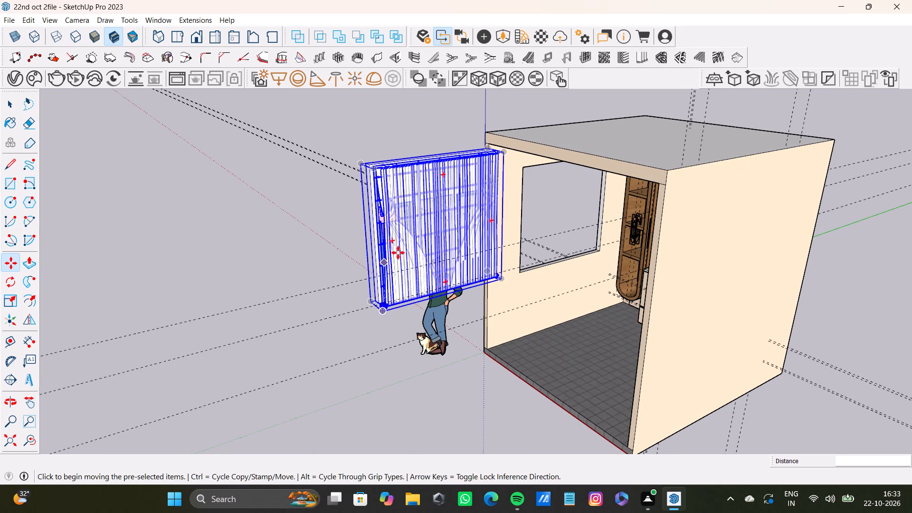
pyautogui.press('q')
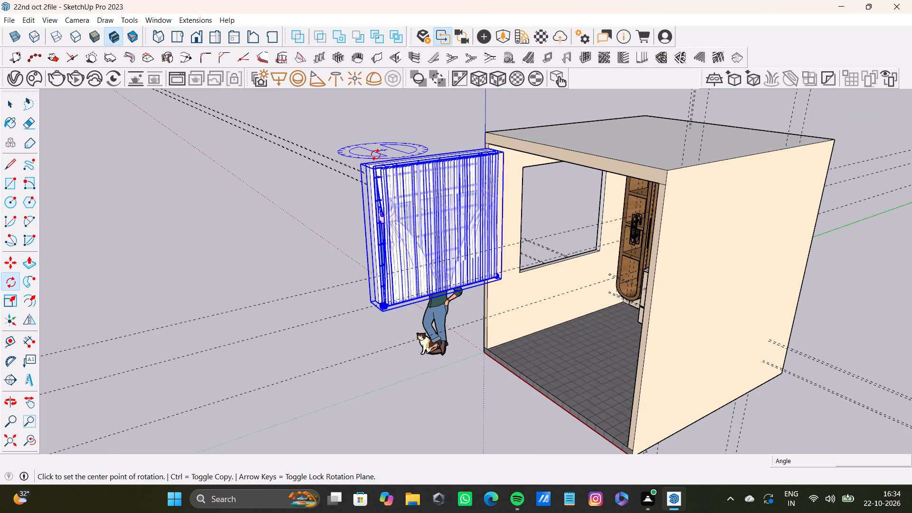
pyautogui.moveTo(528, 237); pyautogui.dragTo(443, 329, button='middle')
pyautogui.scroll(3, 311, 203)
pyautogui.click(340, 190)
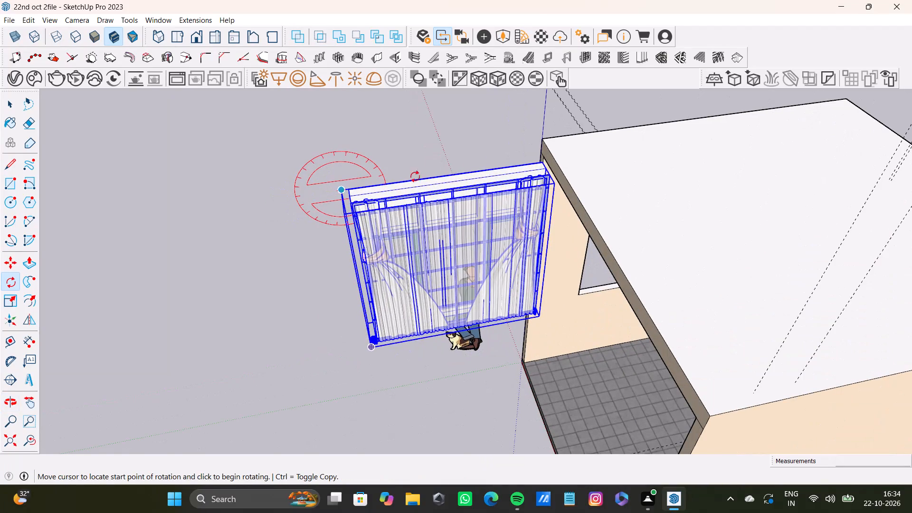
pyautogui.click(545, 160)
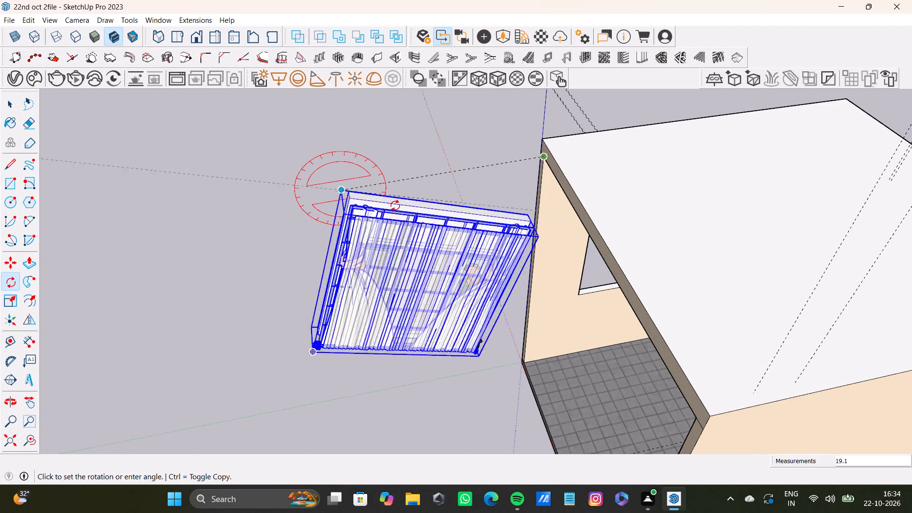
pyautogui.click(204, 207)
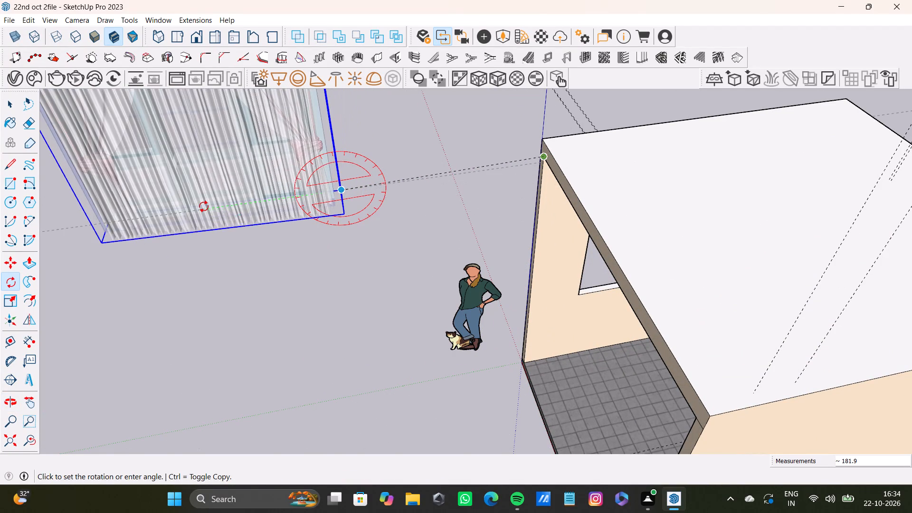
pyautogui.scroll(-11, 290, 199)
pyautogui.moveTo(291, 201); pyautogui.dragTo(608, 91, button='middle')
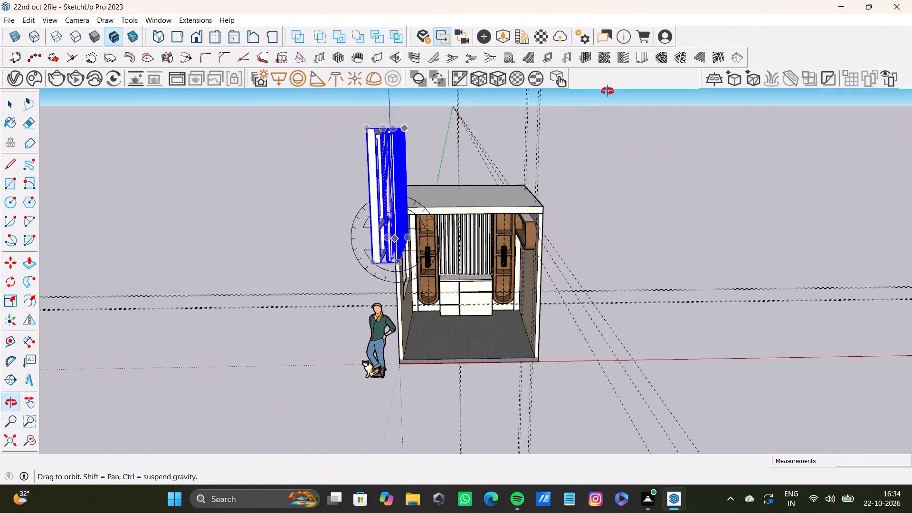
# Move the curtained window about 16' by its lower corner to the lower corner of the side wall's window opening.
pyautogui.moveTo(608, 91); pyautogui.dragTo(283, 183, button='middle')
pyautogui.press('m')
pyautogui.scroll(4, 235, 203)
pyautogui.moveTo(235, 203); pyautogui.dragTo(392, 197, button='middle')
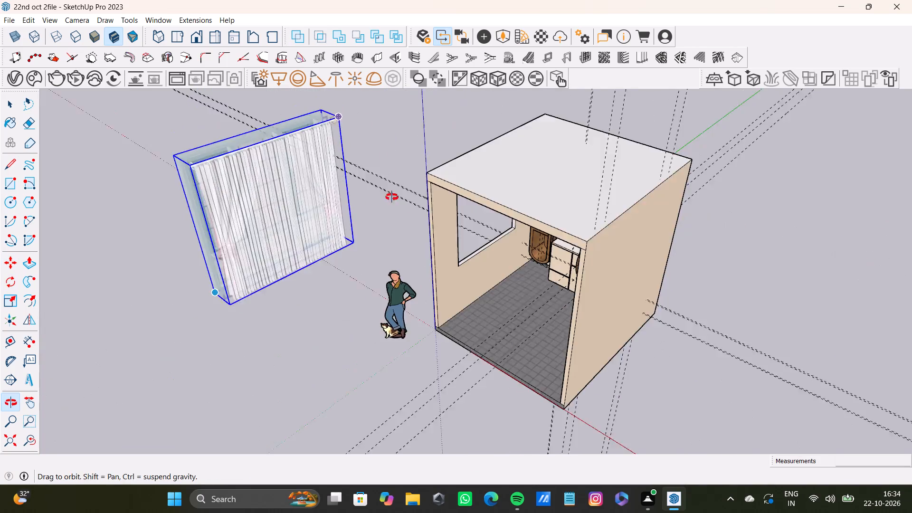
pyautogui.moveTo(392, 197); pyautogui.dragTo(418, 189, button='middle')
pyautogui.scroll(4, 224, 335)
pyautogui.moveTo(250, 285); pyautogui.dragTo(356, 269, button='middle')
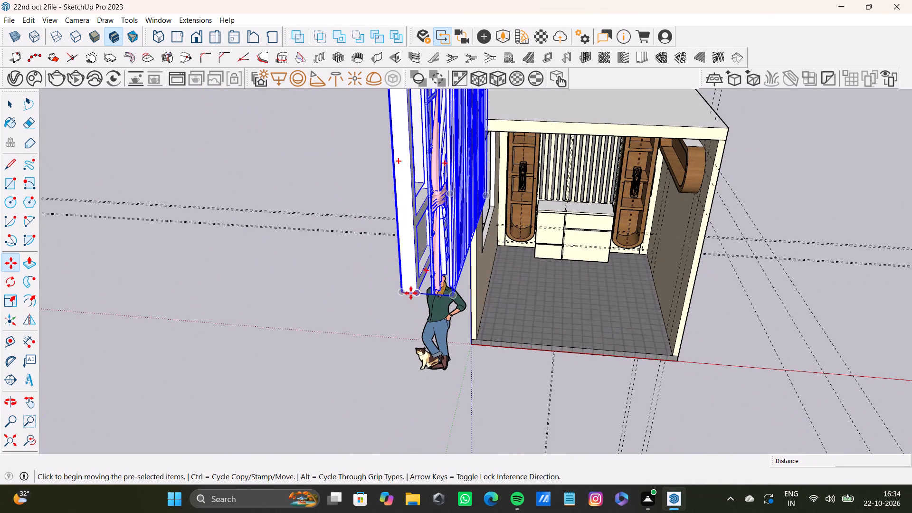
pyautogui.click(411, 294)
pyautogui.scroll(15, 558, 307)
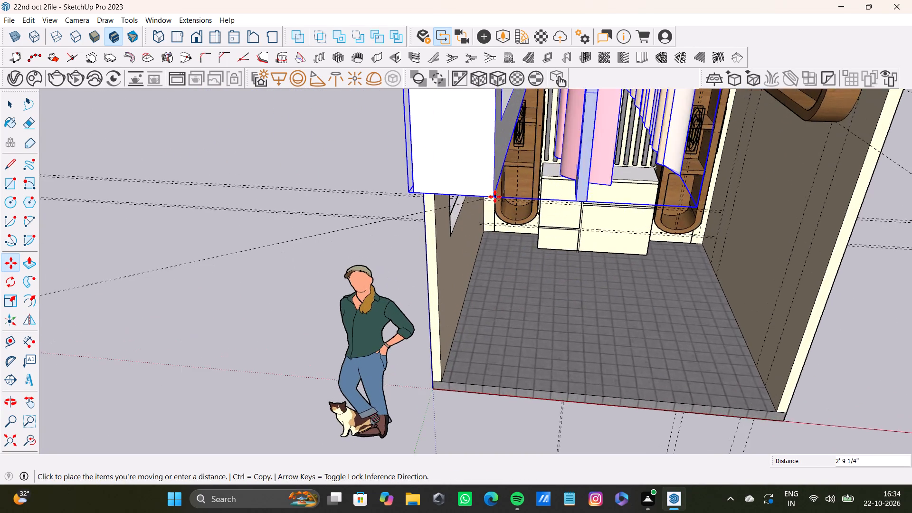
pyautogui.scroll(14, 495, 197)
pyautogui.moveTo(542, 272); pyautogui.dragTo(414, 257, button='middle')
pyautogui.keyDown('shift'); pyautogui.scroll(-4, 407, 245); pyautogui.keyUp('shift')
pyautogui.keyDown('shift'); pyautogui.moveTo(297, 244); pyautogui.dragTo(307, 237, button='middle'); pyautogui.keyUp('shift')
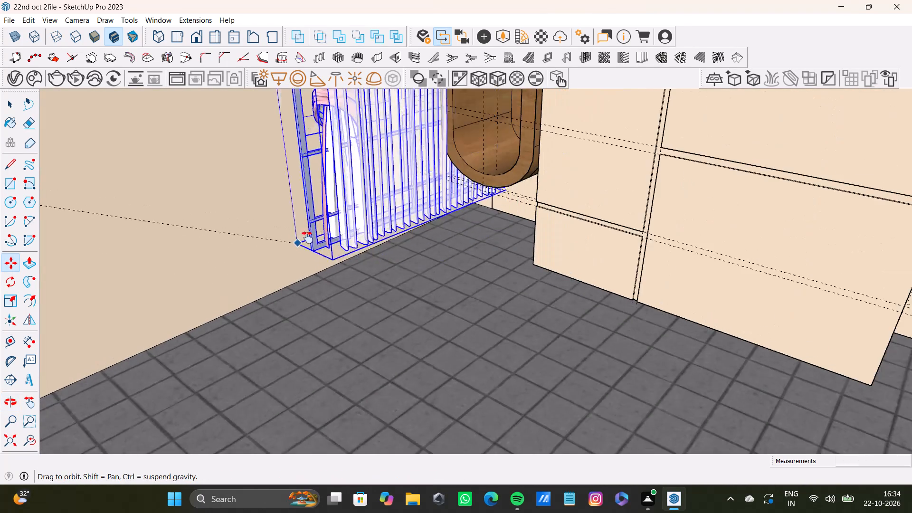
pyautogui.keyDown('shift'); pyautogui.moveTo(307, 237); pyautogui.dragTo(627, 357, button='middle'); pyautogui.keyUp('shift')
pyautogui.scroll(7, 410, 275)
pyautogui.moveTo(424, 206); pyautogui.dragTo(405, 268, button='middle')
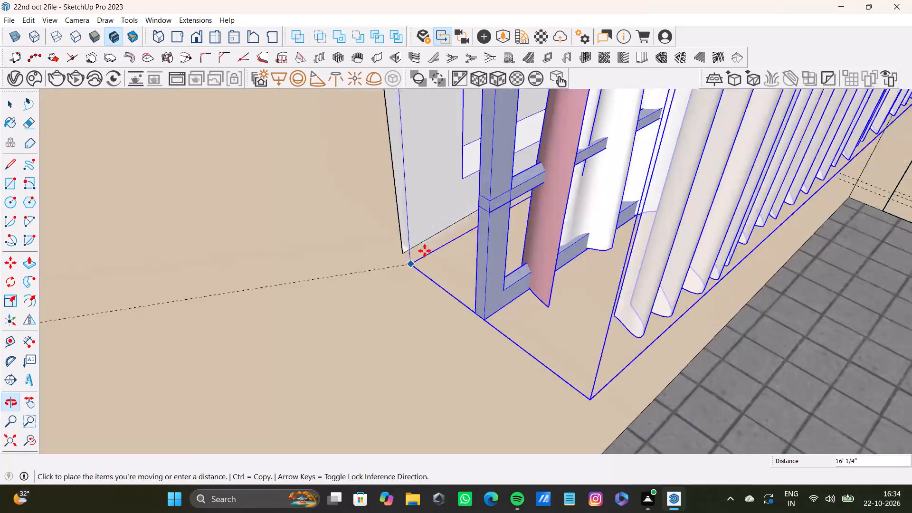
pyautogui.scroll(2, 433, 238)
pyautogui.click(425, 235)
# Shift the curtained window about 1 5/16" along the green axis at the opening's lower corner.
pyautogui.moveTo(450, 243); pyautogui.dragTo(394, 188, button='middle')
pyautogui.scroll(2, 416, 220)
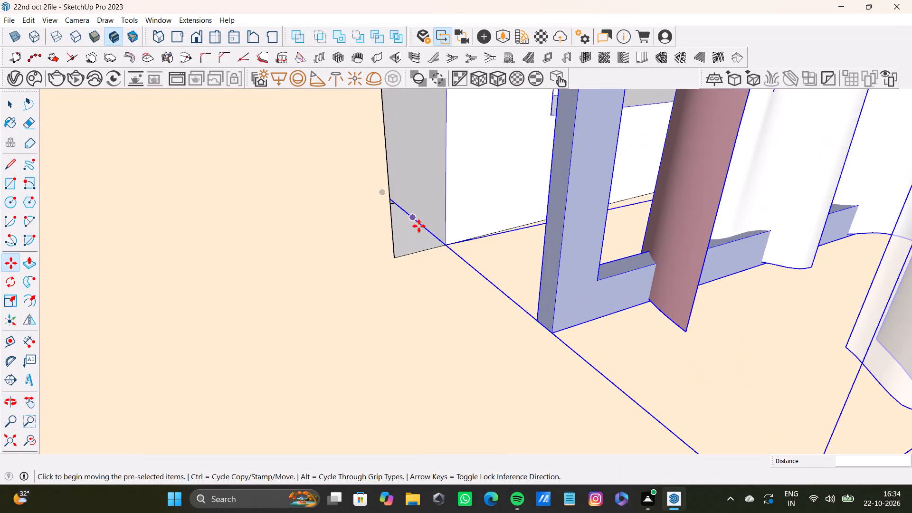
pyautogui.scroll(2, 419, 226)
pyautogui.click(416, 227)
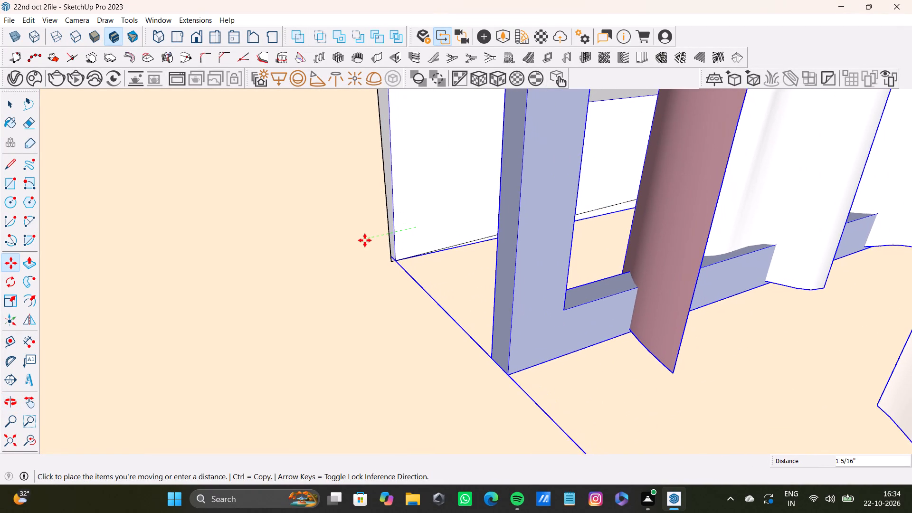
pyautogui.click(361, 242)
# Examine the curtained window's fit in the side wall opening from inside and outside the room.
pyautogui.scroll(-13, 456, 289)
pyautogui.moveTo(460, 294); pyautogui.dragTo(543, 284, button='middle')
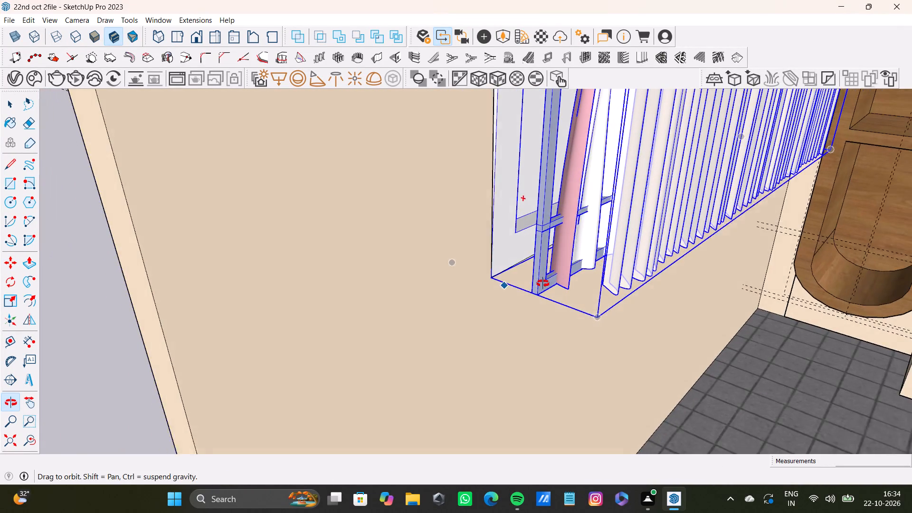
pyautogui.moveTo(543, 284); pyautogui.dragTo(548, 284, button='middle')
pyautogui.scroll(-16, 586, 286)
pyautogui.moveTo(582, 278); pyautogui.dragTo(571, 290, button='middle')
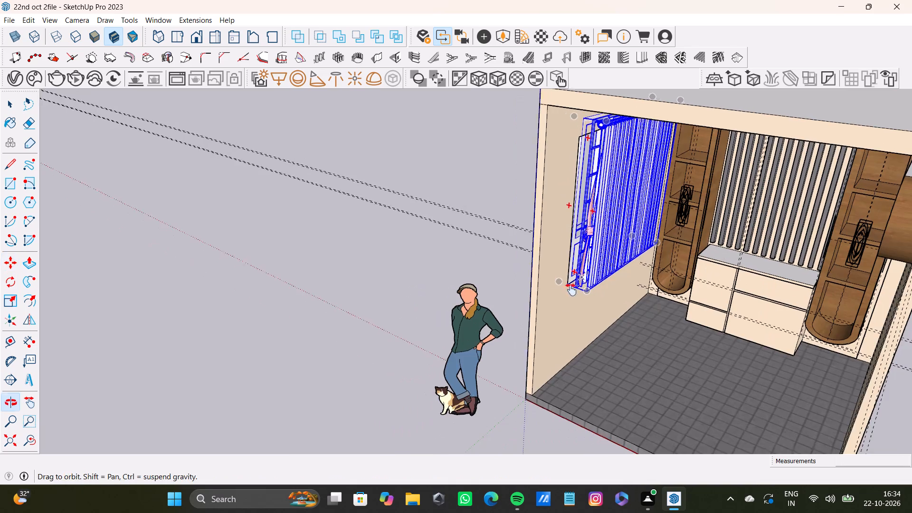
pyautogui.moveTo(571, 290); pyautogui.dragTo(593, 220, button='middle')
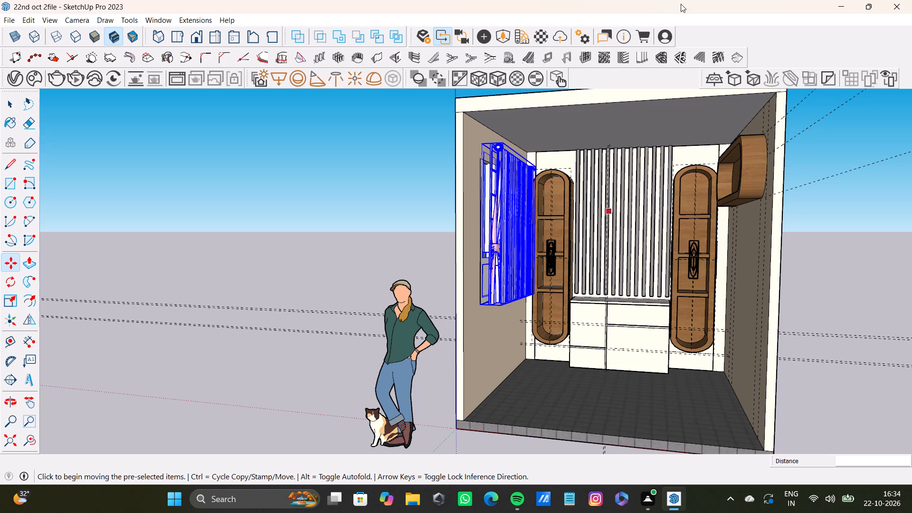
pyautogui.scroll(12, 519, 144)
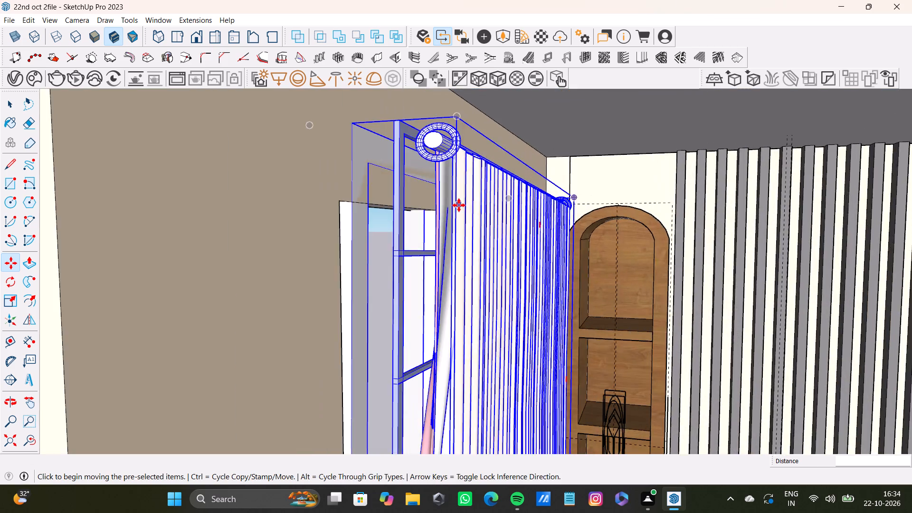
pyautogui.moveTo(459, 205); pyautogui.dragTo(430, 259, button='middle')
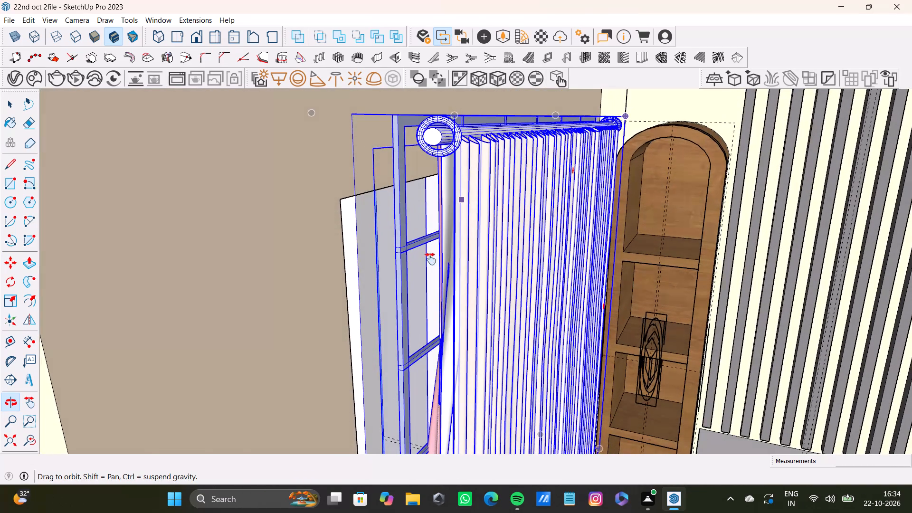
pyautogui.moveTo(430, 259); pyautogui.dragTo(451, 175, button='middle')
pyautogui.scroll(-13, 441, 184)
pyautogui.moveTo(445, 205); pyautogui.dragTo(729, 180, button='middle')
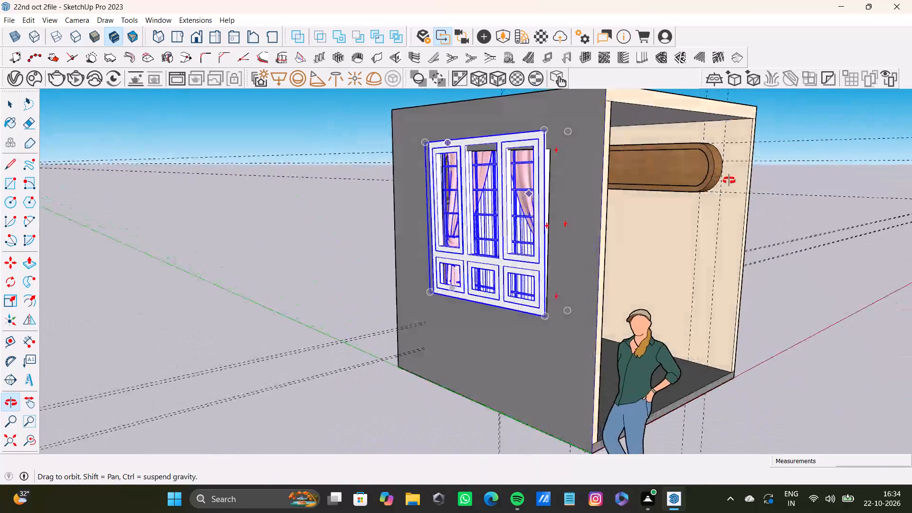
pyautogui.moveTo(729, 180); pyautogui.dragTo(660, 197, button='middle')
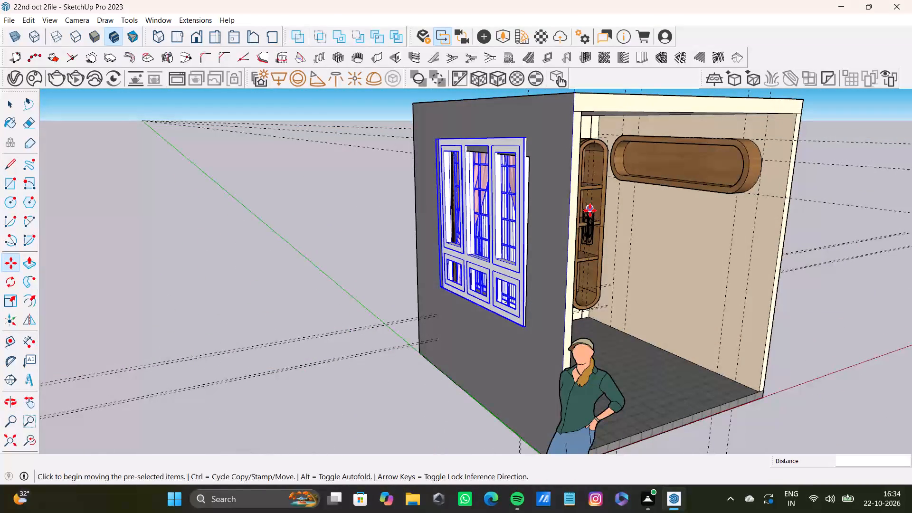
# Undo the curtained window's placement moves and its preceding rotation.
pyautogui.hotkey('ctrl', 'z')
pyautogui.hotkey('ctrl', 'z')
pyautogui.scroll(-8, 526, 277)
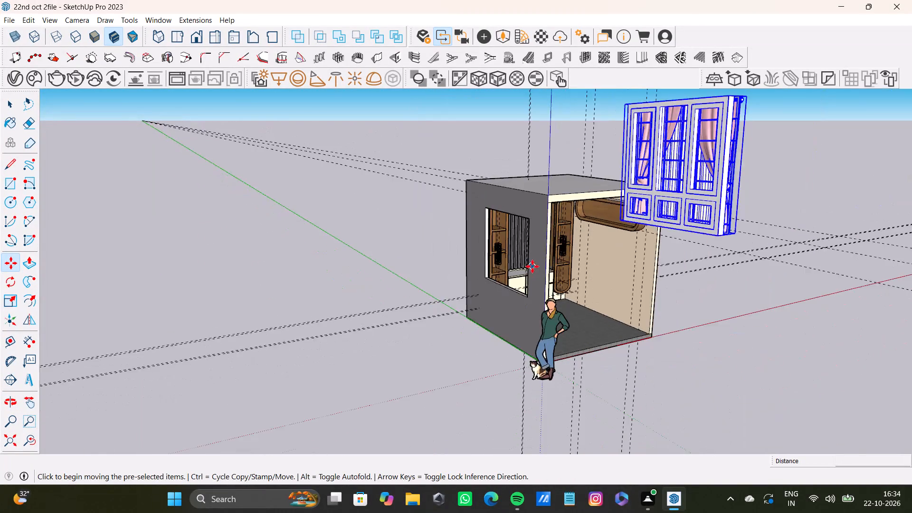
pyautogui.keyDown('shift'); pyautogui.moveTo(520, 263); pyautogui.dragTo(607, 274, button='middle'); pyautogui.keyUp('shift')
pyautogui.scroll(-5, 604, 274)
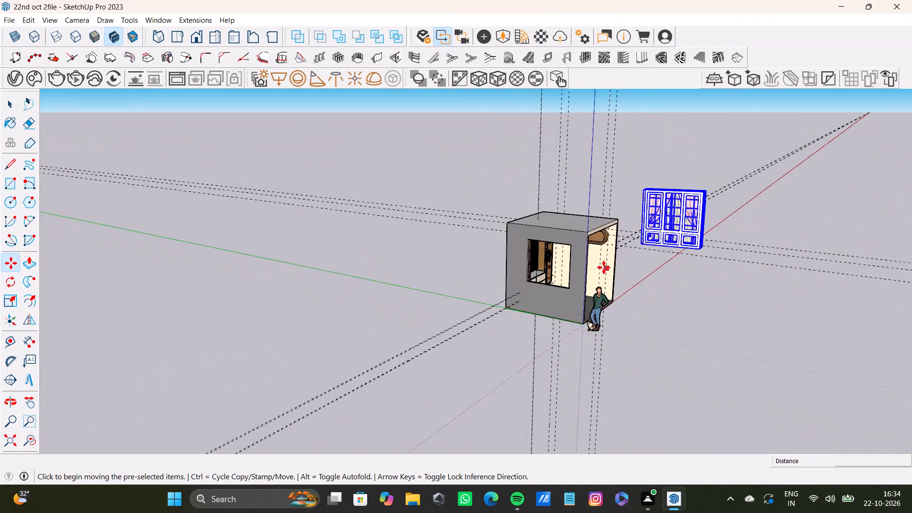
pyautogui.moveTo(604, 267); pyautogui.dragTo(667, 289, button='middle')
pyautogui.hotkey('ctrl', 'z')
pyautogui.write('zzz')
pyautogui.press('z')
# Move the curtained window about 8' 1 7/16" by its outer top corner to the top corner of the side wall's opening.
pyautogui.scroll(8, 589, 276)
pyautogui.moveTo(617, 251); pyautogui.dragTo(545, 172, button='middle')
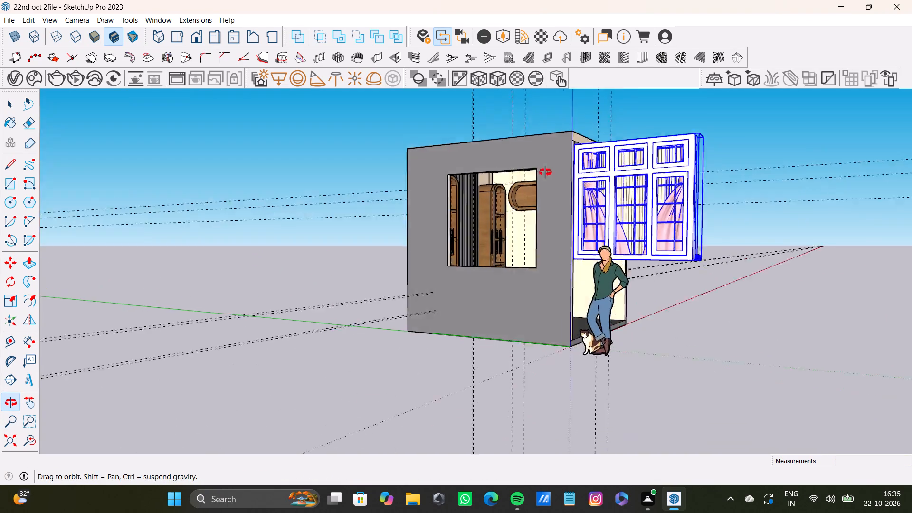
pyautogui.moveTo(545, 172); pyautogui.dragTo(550, 285, button='middle')
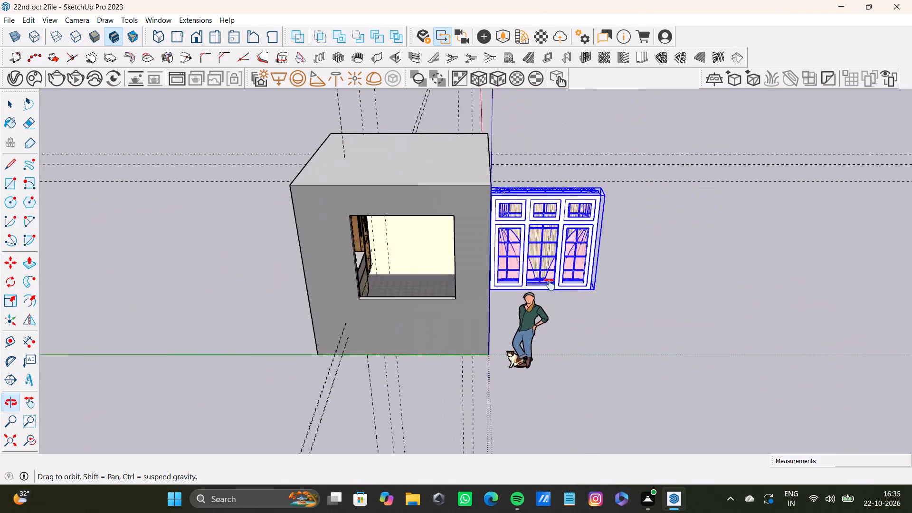
pyautogui.moveTo(550, 285); pyautogui.dragTo(0, 252, button='middle')
pyautogui.scroll(3, 273, 211)
pyautogui.moveTo(404, 208); pyautogui.dragTo(371, 249, button='middle')
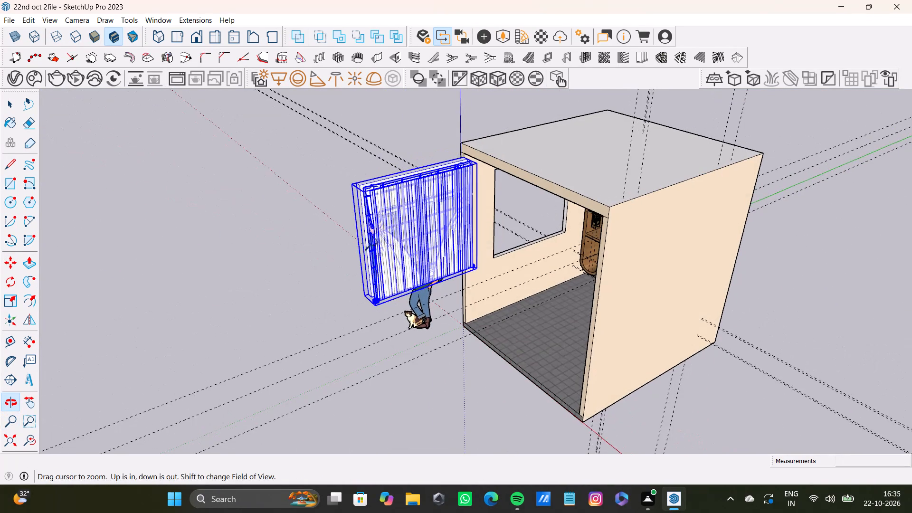
pyautogui.press('m')
pyautogui.scroll(7, 407, 216)
pyautogui.click(314, 154)
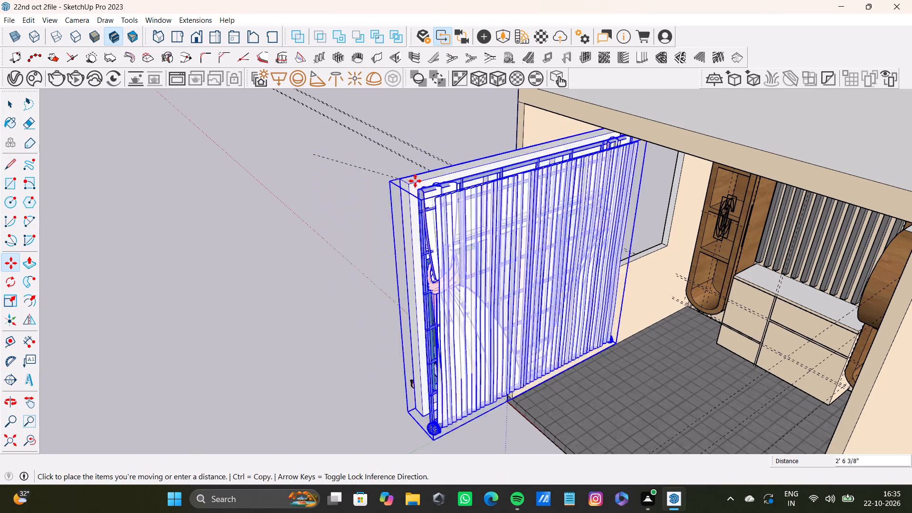
pyautogui.scroll(4, 500, 184)
pyautogui.moveTo(522, 173); pyautogui.dragTo(415, 169, button='middle')
pyautogui.scroll(6, 499, 206)
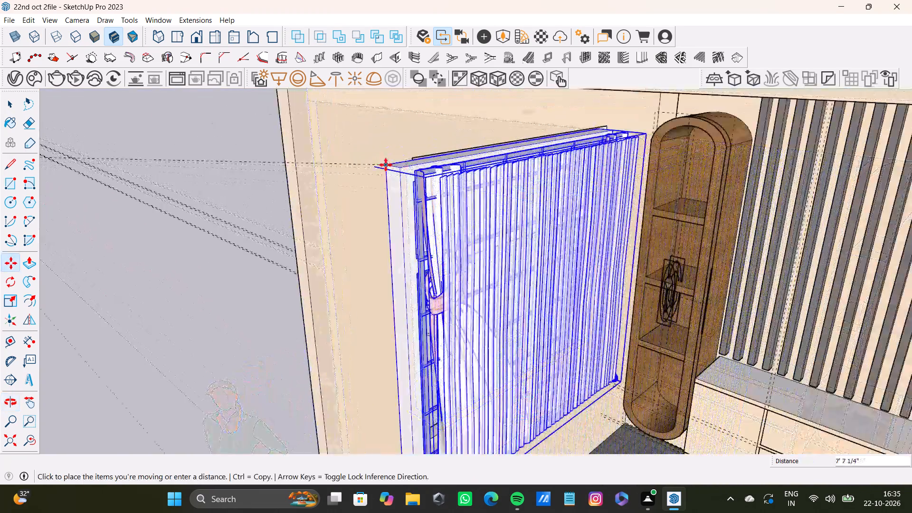
pyautogui.scroll(11, 386, 165)
pyautogui.click(430, 148)
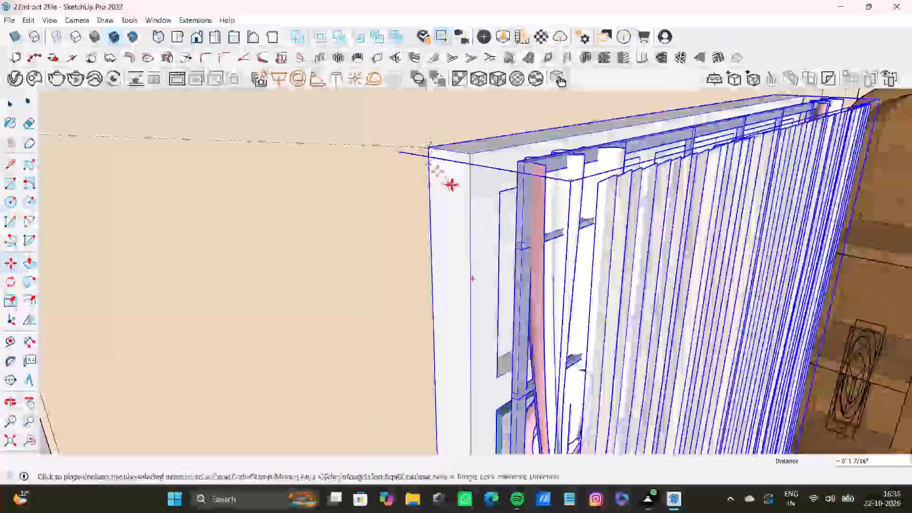
# Push the curtained window outward through the side wall's opening along the red axis, by about 4 1/2" and another 3 5/16".
pyautogui.moveTo(452, 185); pyautogui.dragTo(537, 226, button='middle')
pyautogui.moveTo(461, 161); pyautogui.dragTo(436, 160)
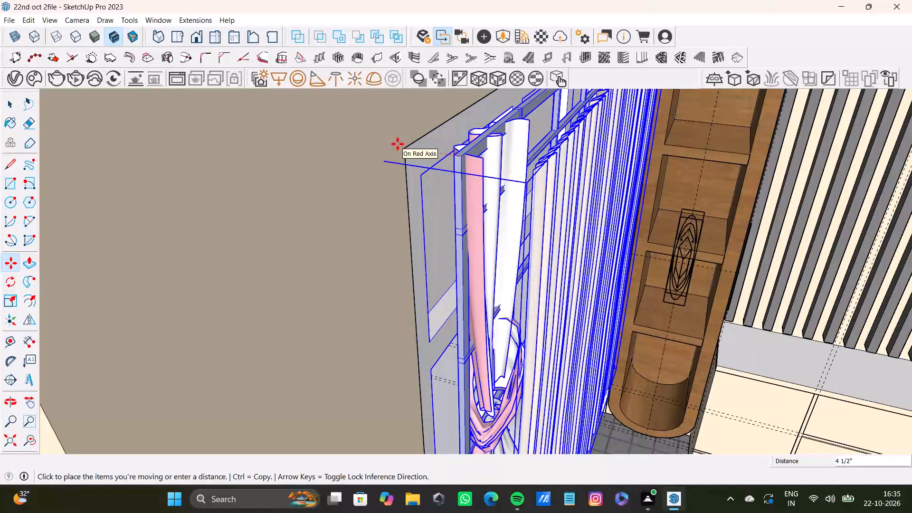
pyautogui.click(396, 144)
pyautogui.click(453, 157)
pyautogui.click(398, 151)
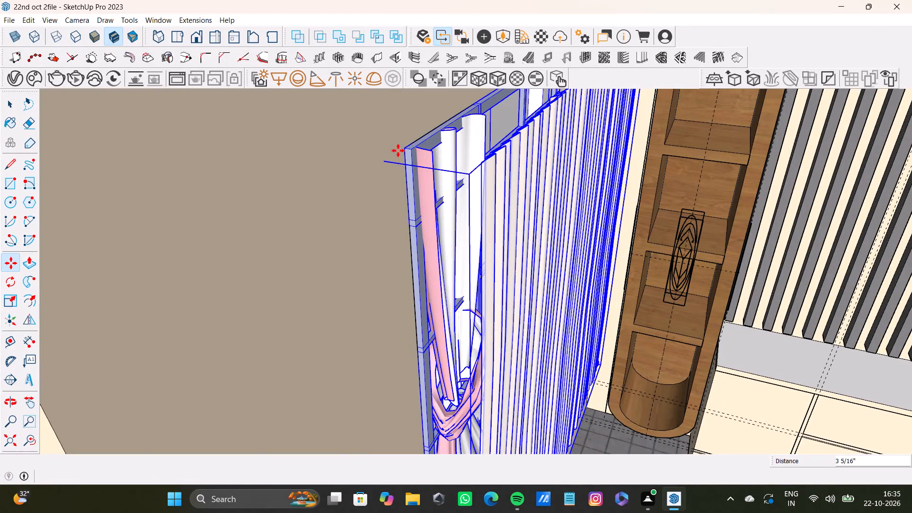
# Examine the fitted curtained window from outside the side wall and from the room's open front.
pyautogui.scroll(-12, 425, 198)
pyautogui.moveTo(433, 213); pyautogui.dragTo(697, 182, button='middle')
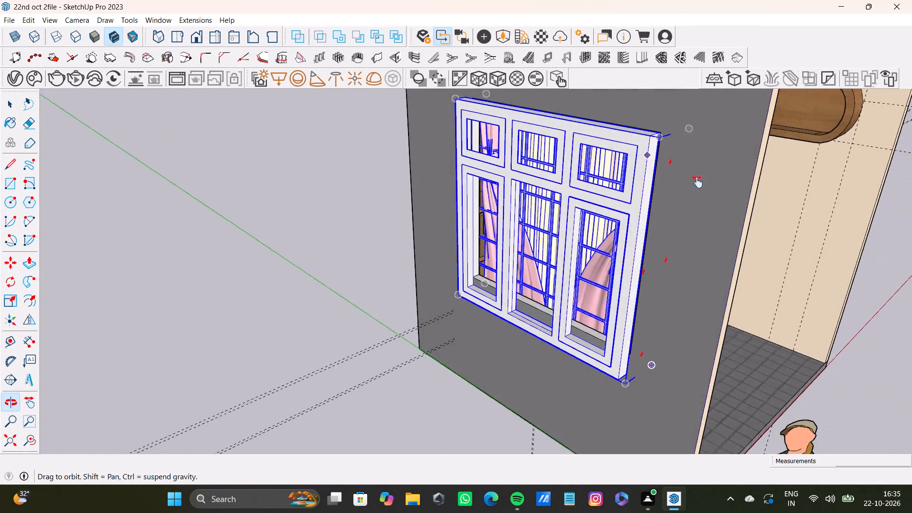
pyautogui.moveTo(697, 182); pyautogui.dragTo(626, 143, button='middle')
pyautogui.scroll(-7, 541, 183)
pyautogui.moveTo(508, 232); pyautogui.dragTo(278, 213, button='middle')
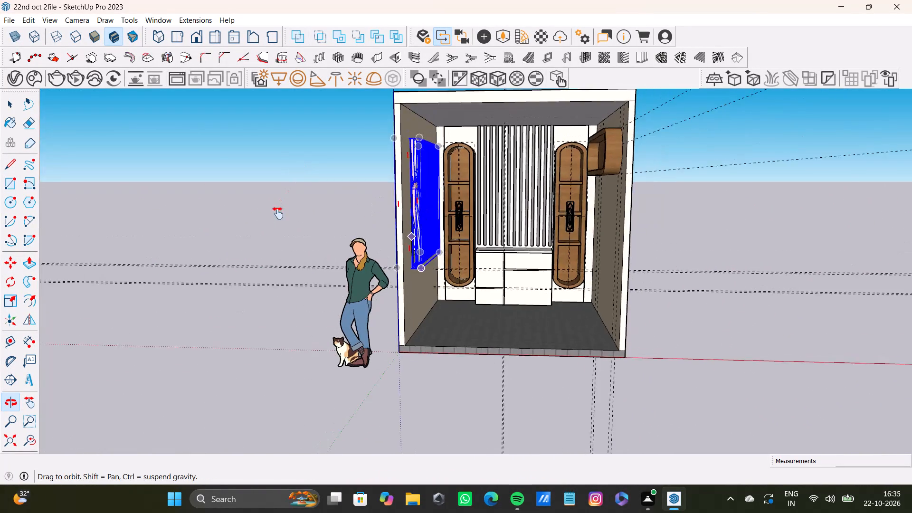
pyautogui.moveTo(278, 213); pyautogui.dragTo(127, 255, button='middle')
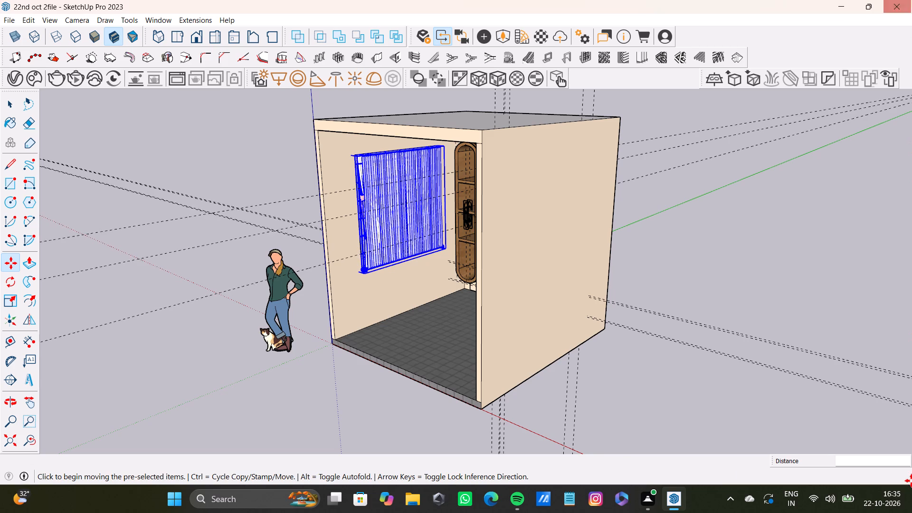
pyautogui.scroll(-6, 395, 326)
pyautogui.scroll(1, 399, 330)
pyautogui.moveTo(399, 330); pyautogui.dragTo(590, 167, button='middle')
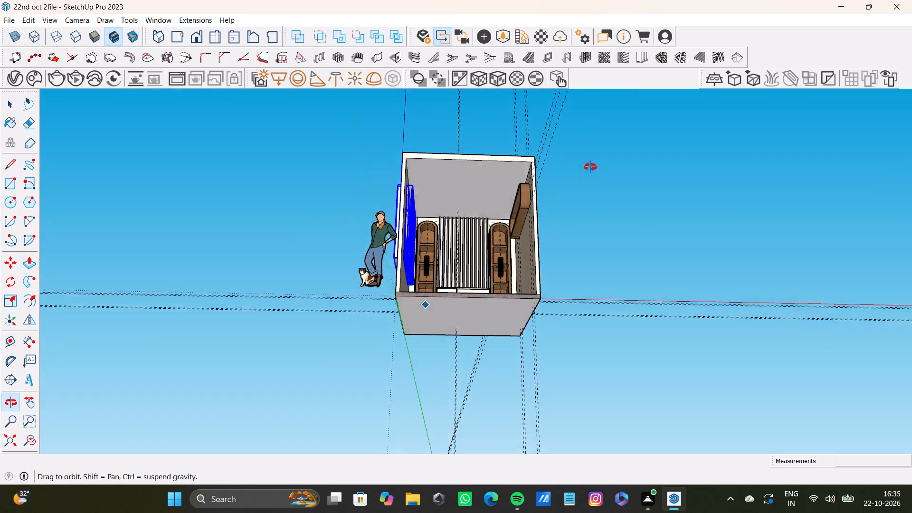
pyautogui.moveTo(590, 167); pyautogui.dragTo(566, 291, button='middle')
pyautogui.press('space')
pyautogui.scroll(5, 393, 303)
pyautogui.moveTo(427, 292); pyautogui.dragTo(448, 258, button='middle')
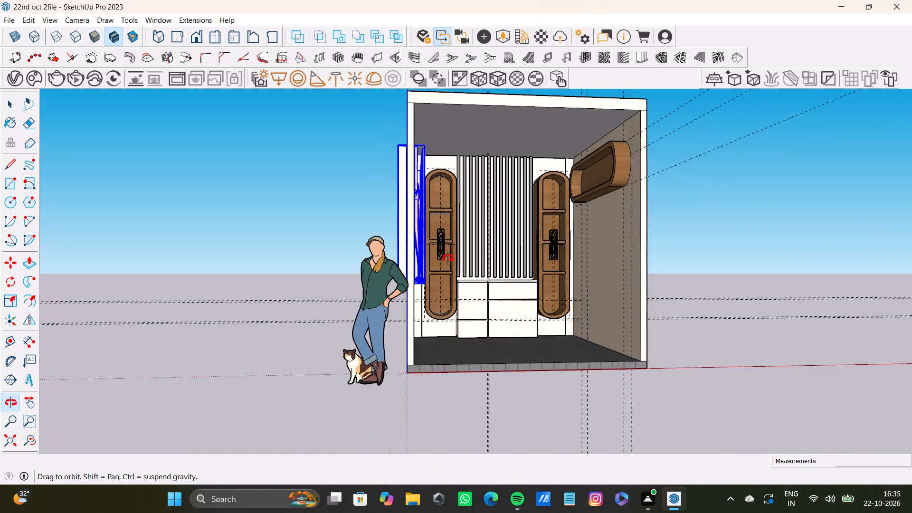
pyautogui.moveTo(448, 258); pyautogui.dragTo(340, 273, button='middle')
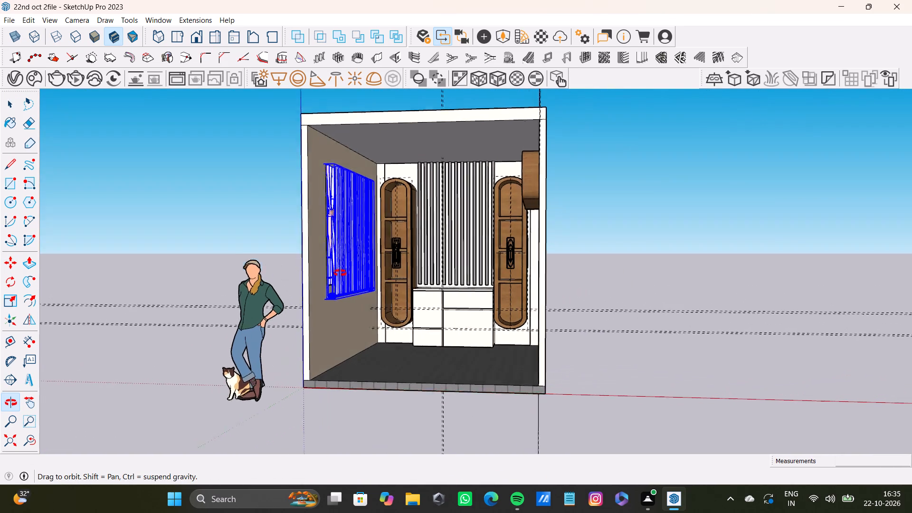
pyautogui.moveTo(340, 273); pyautogui.dragTo(382, 237, button='middle')
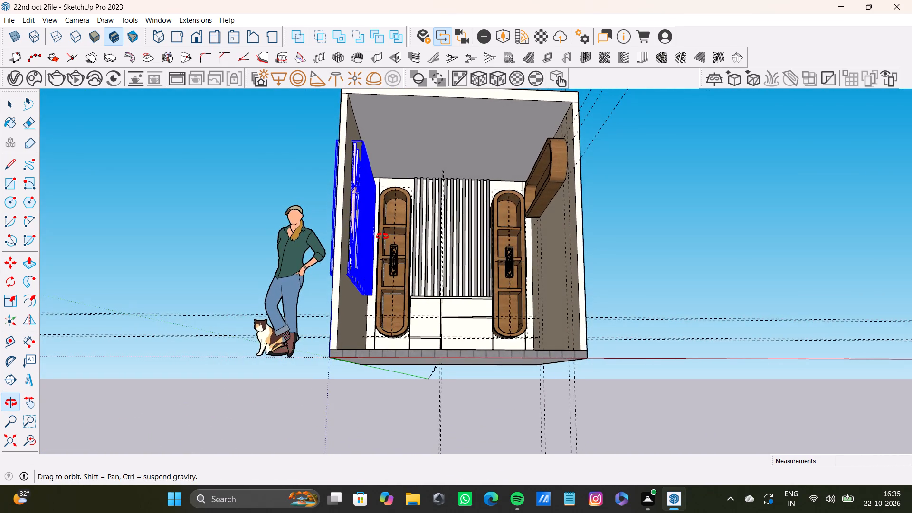
pyautogui.moveTo(382, 237); pyautogui.dragTo(381, 319, button='middle')
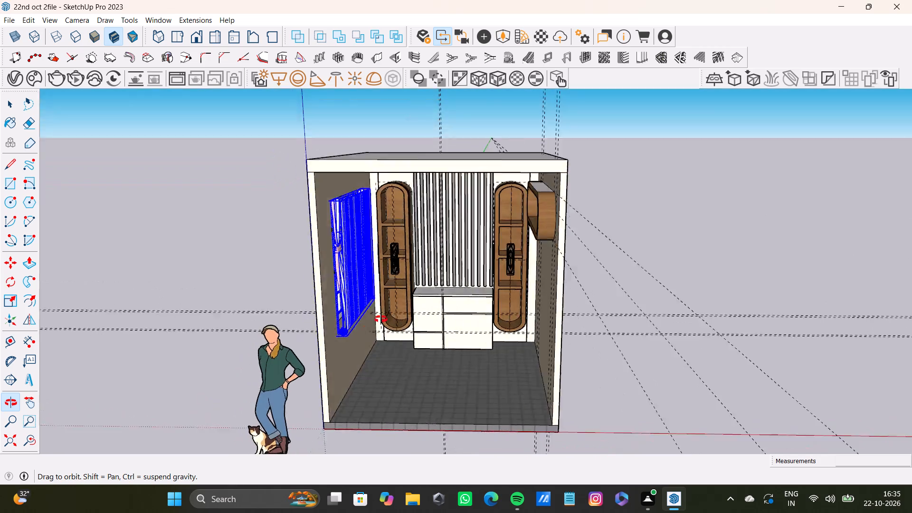
pyautogui.moveTo(381, 319); pyautogui.dragTo(370, 353, button='middle')
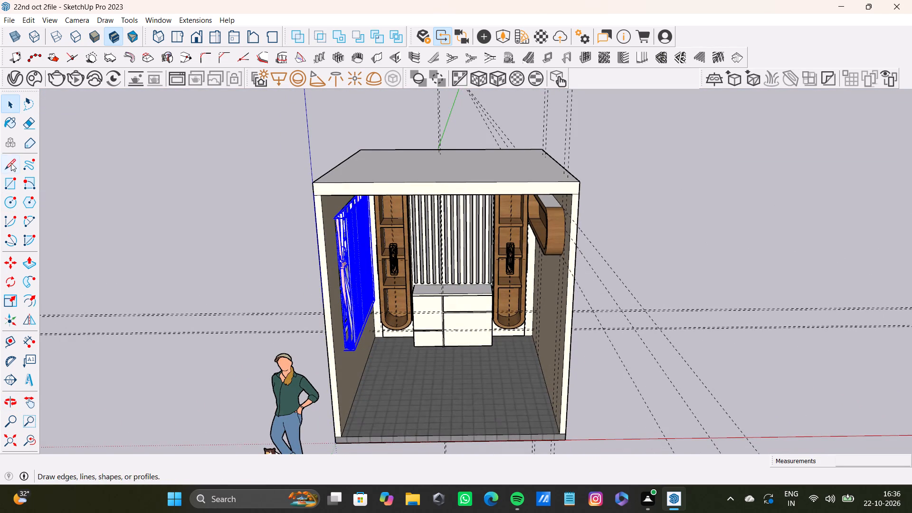
# Paint the top face of the wall-mounted rounded shelf with the Cherry Semigloss 300cm material.
pyautogui.click(2, 122)
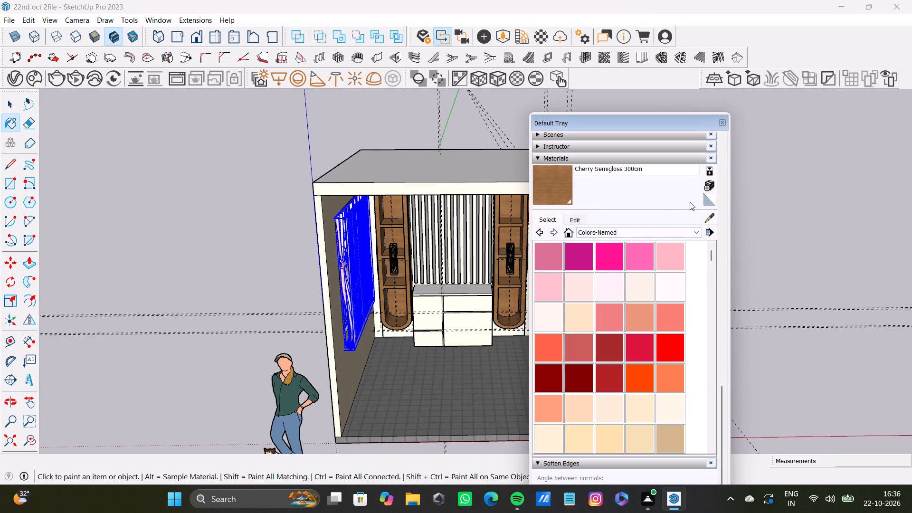
pyautogui.moveTo(632, 114); pyautogui.dragTo(749, 111)
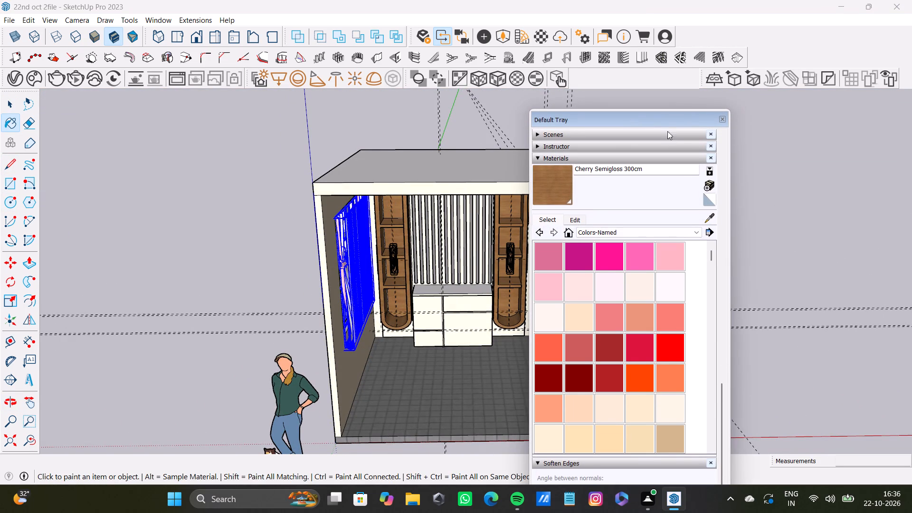
pyautogui.moveTo(662, 118); pyautogui.dragTo(800, 99)
pyautogui.click(849, 200)
pyautogui.scroll(4, 522, 223)
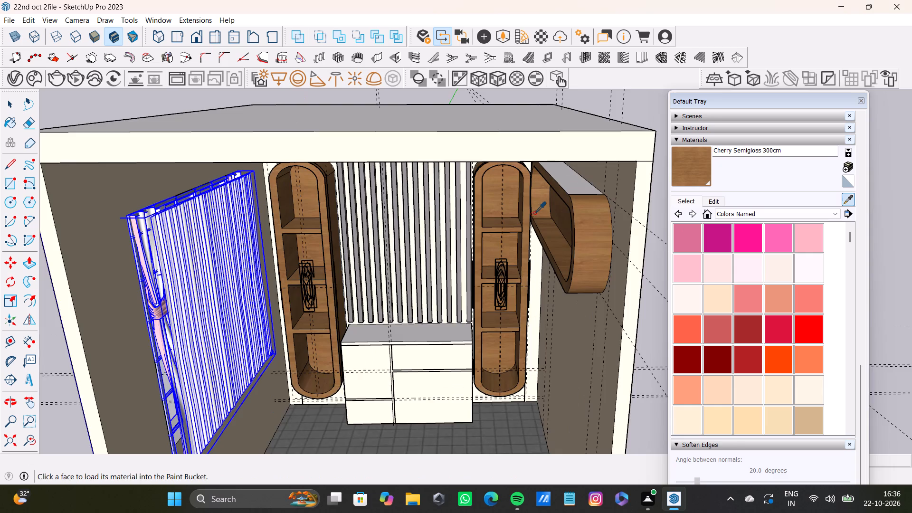
pyautogui.scroll(4, 534, 213)
pyautogui.click(691, 168)
pyautogui.click(589, 167)
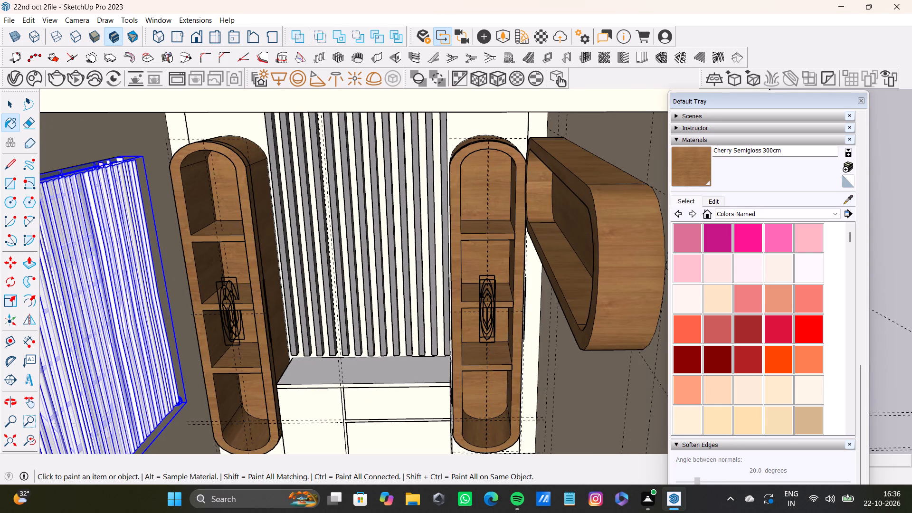
# Render the room's interior in V-Ray from its open front, with the curtained window and both arched shelves in view.
pyautogui.scroll(-8, 252, 236)
pyautogui.moveTo(263, 282); pyautogui.dragTo(279, 212, button='middle')
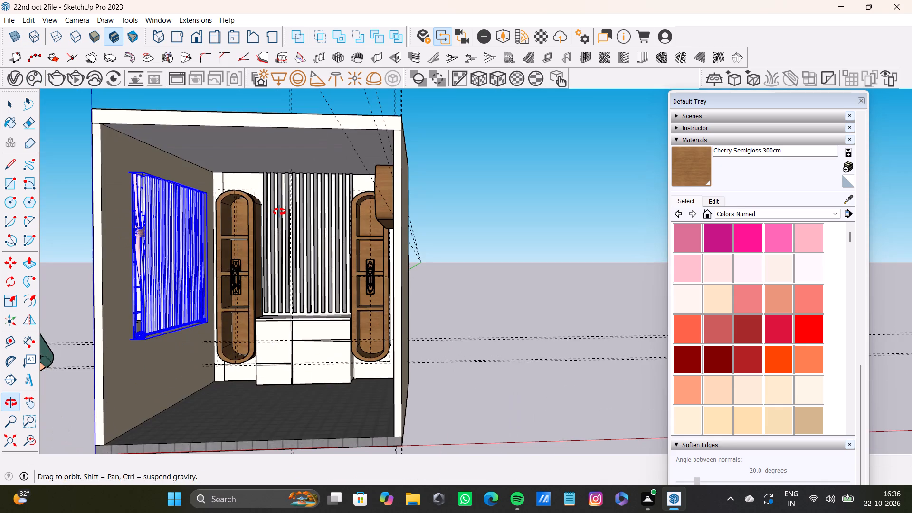
pyautogui.moveTo(279, 212); pyautogui.dragTo(305, 196, button='middle')
pyautogui.scroll(3, 300, 206)
pyautogui.keyDown('shift'); pyautogui.moveTo(300, 206); pyautogui.dragTo(323, 190, button='middle'); pyautogui.keyUp('shift')
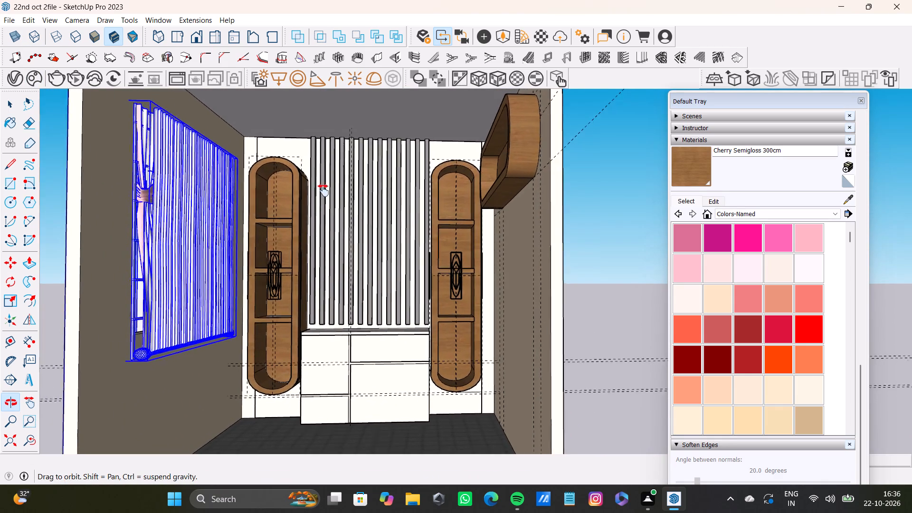
pyautogui.keyDown('shift'); pyautogui.moveTo(323, 190); pyautogui.dragTo(338, 187, button='middle'); pyautogui.keyUp('shift')
pyautogui.scroll(-1, 332, 190)
pyautogui.moveTo(332, 190); pyautogui.dragTo(321, 198, button='middle')
pyautogui.scroll(-1, 321, 198)
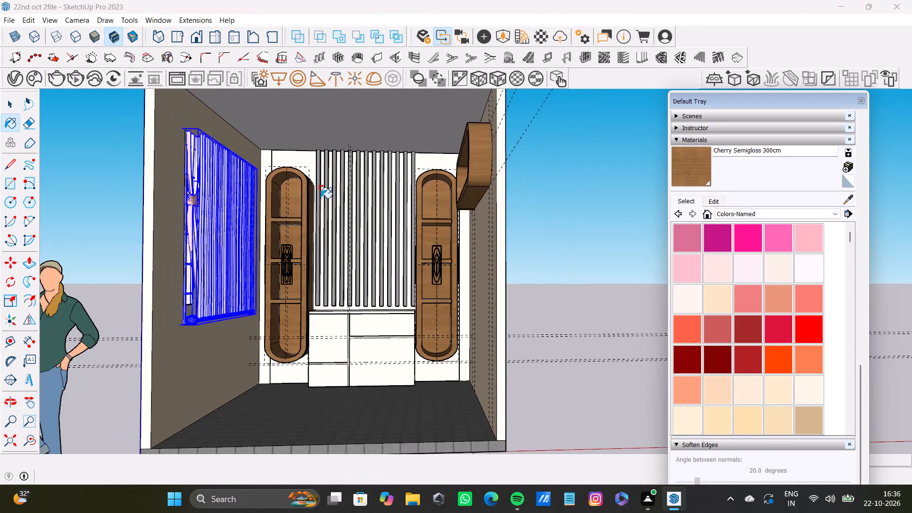
pyautogui.middleClick(321, 198)
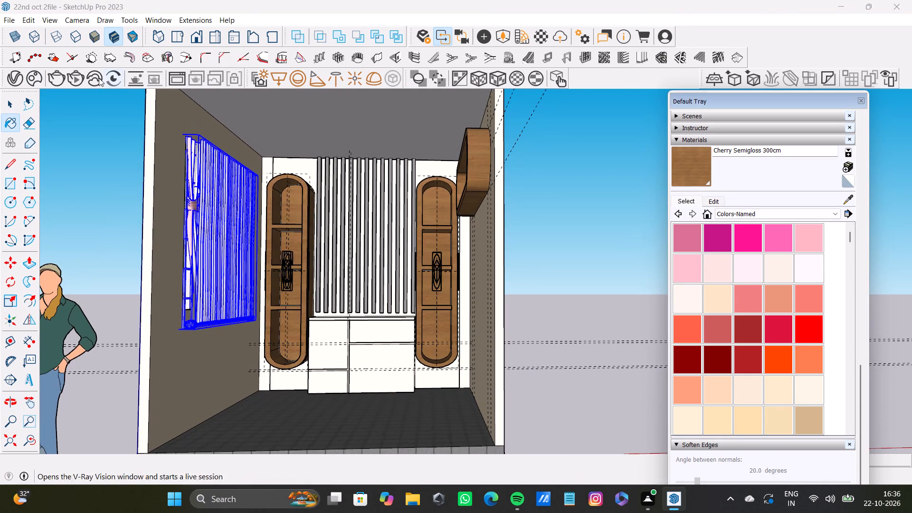
pyautogui.click(76, 78)
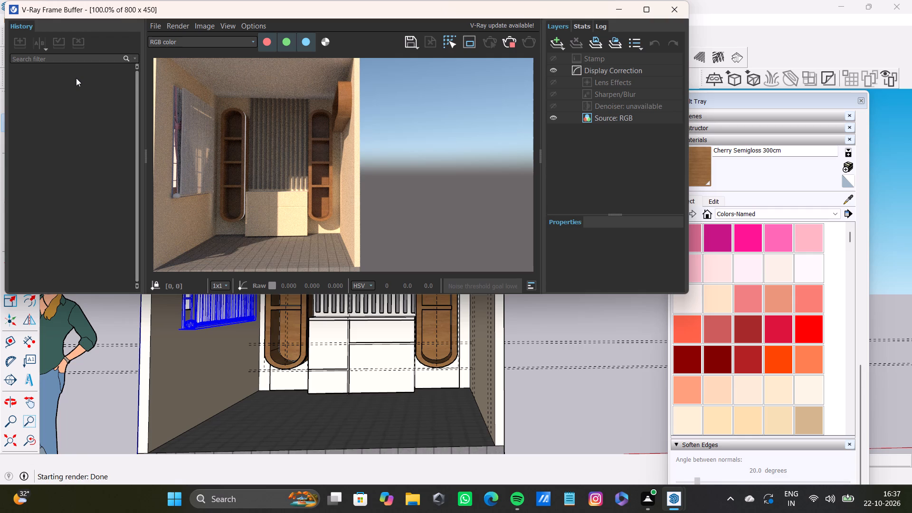
pyautogui.click(666, 7)
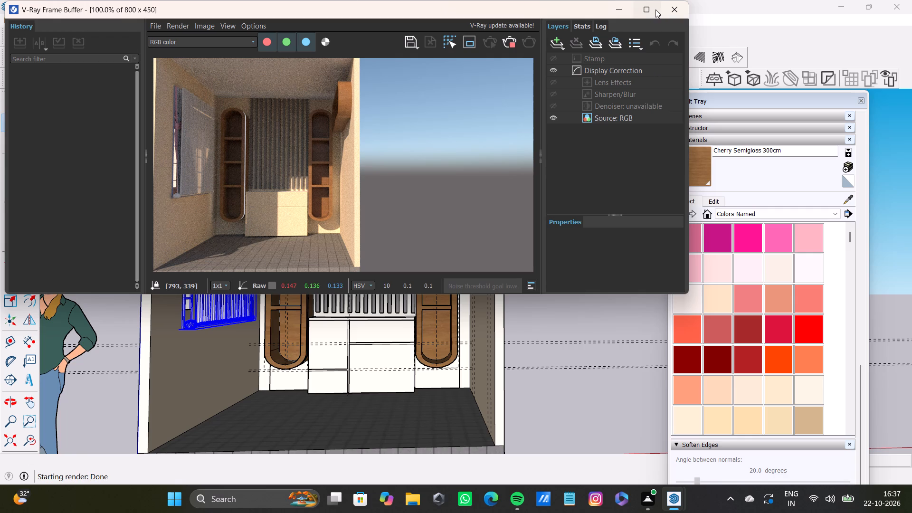
# Move the curtained window out of the side wall's opening into the open space outside the room.
pyautogui.scroll(-18, 162, 290)
pyautogui.moveTo(182, 298); pyautogui.dragTo(458, 310, button='middle')
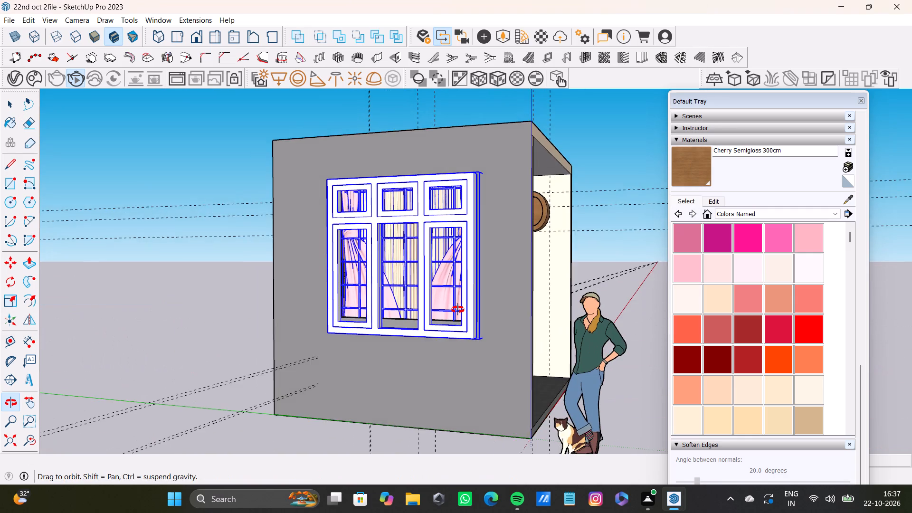
pyautogui.moveTo(458, 310); pyautogui.dragTo(182, 339, button='middle')
pyautogui.scroll(7, 202, 310)
pyautogui.keyDown('shift'); pyautogui.moveTo(205, 298); pyautogui.dragTo(231, 320, button='middle'); pyautogui.keyUp('shift')
pyautogui.keyDown('shift'); pyautogui.scroll(1, 300, 305); pyautogui.keyUp('shift')
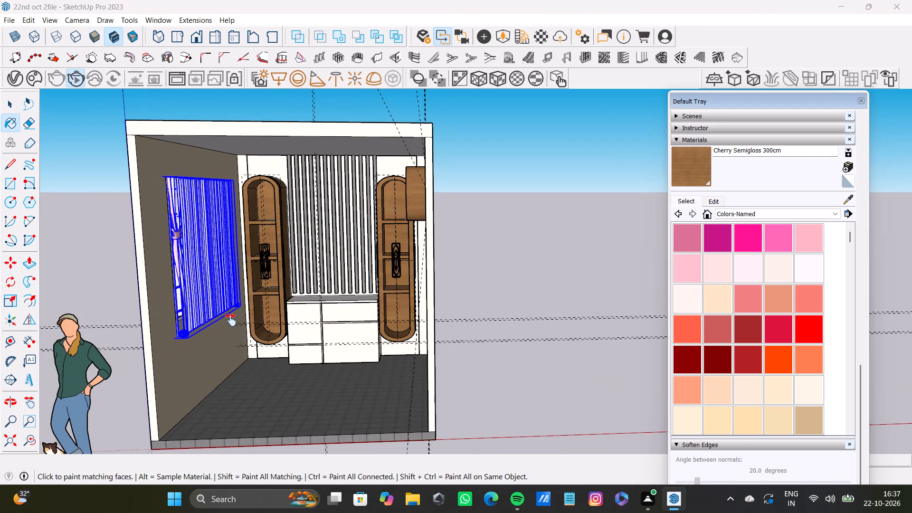
pyautogui.keyDown('shift'); pyautogui.moveTo(231, 320); pyautogui.dragTo(205, 313, button='middle'); pyautogui.keyUp('shift')
pyautogui.press('space')
pyautogui.click(252, 311)
pyautogui.press('m')
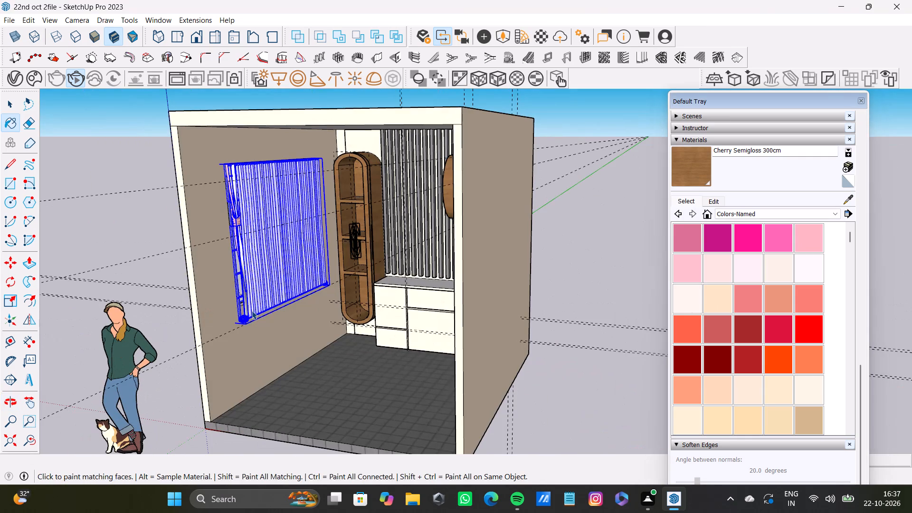
pyautogui.click(244, 325)
pyautogui.click(59, 230)
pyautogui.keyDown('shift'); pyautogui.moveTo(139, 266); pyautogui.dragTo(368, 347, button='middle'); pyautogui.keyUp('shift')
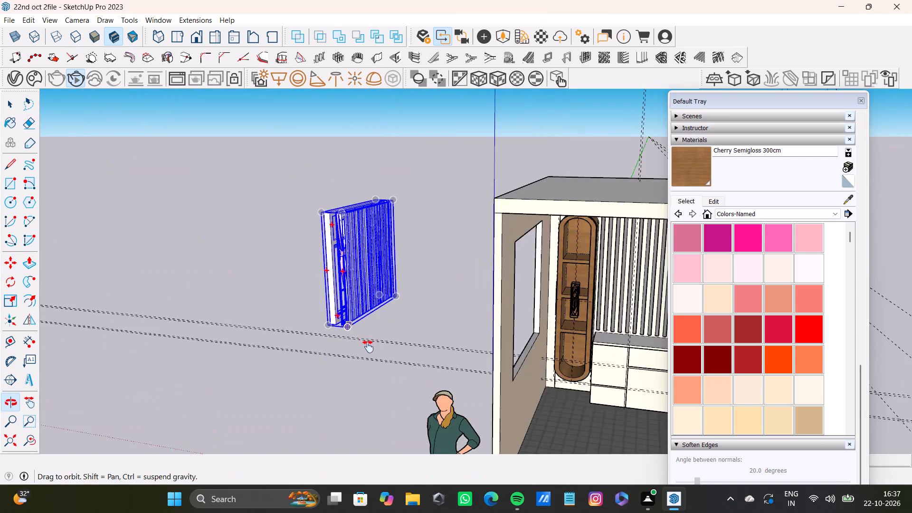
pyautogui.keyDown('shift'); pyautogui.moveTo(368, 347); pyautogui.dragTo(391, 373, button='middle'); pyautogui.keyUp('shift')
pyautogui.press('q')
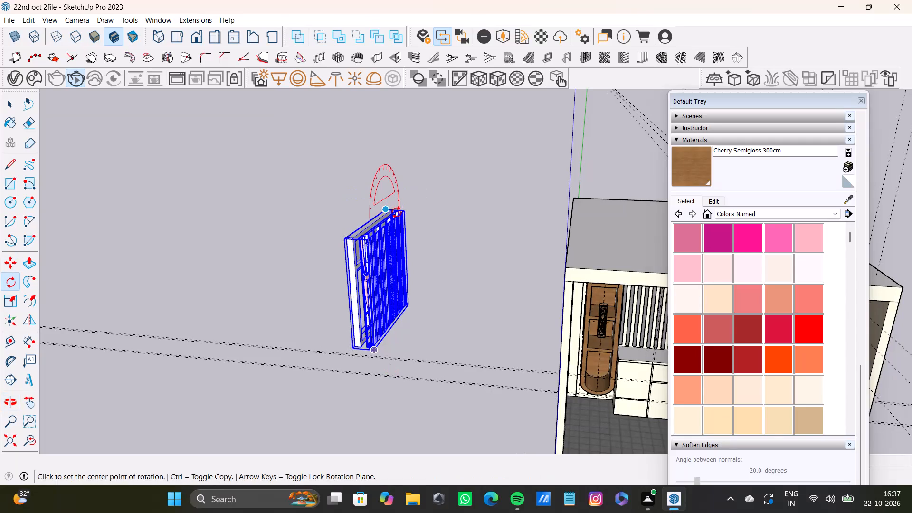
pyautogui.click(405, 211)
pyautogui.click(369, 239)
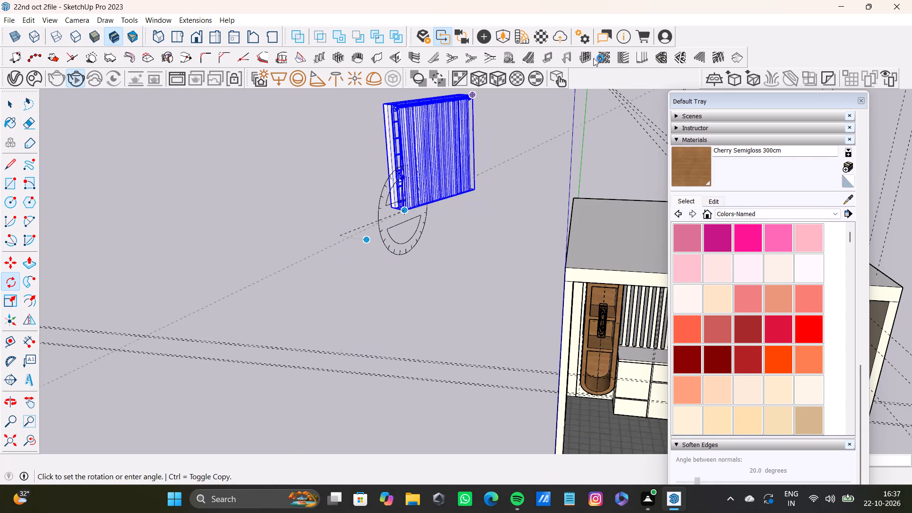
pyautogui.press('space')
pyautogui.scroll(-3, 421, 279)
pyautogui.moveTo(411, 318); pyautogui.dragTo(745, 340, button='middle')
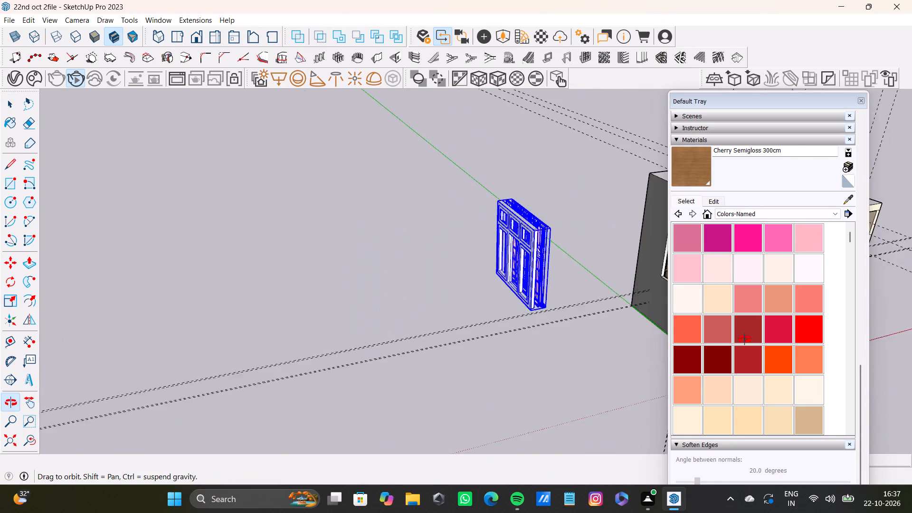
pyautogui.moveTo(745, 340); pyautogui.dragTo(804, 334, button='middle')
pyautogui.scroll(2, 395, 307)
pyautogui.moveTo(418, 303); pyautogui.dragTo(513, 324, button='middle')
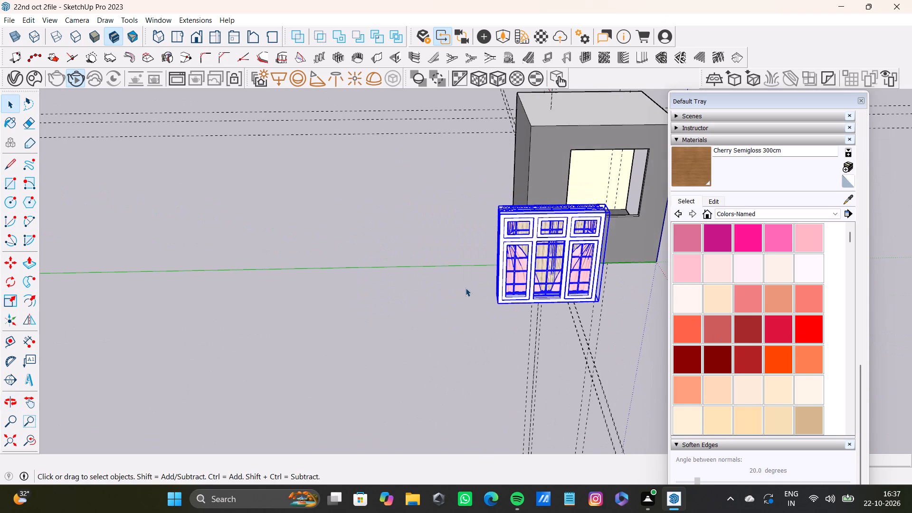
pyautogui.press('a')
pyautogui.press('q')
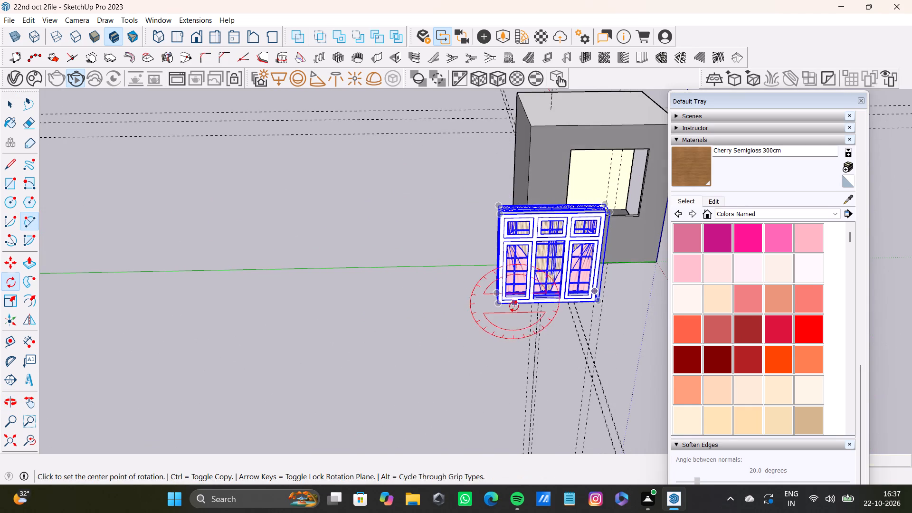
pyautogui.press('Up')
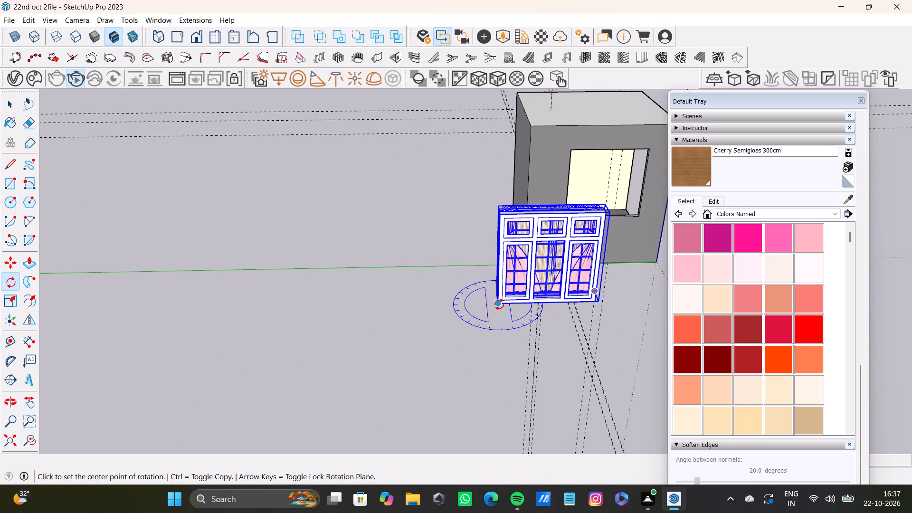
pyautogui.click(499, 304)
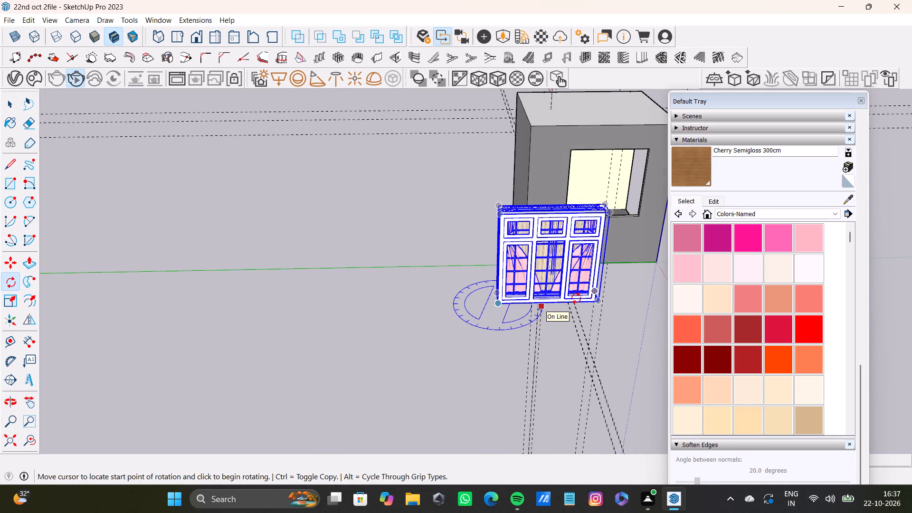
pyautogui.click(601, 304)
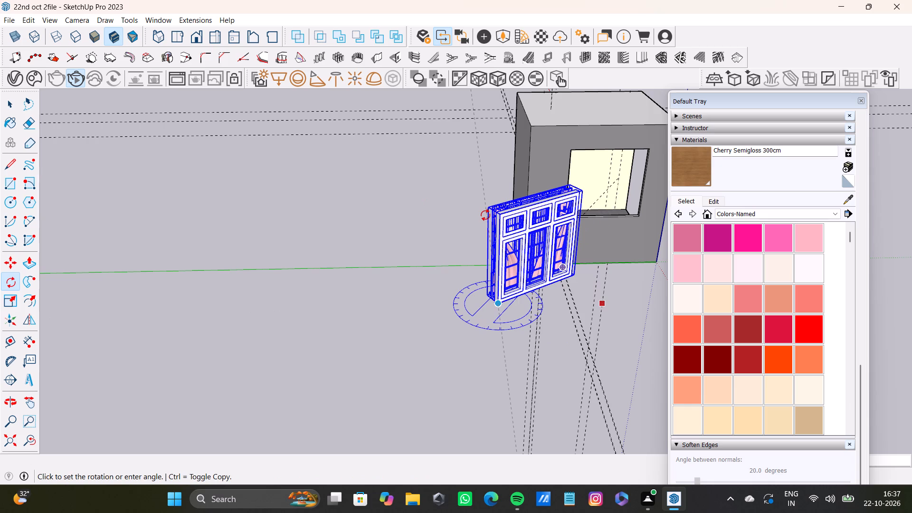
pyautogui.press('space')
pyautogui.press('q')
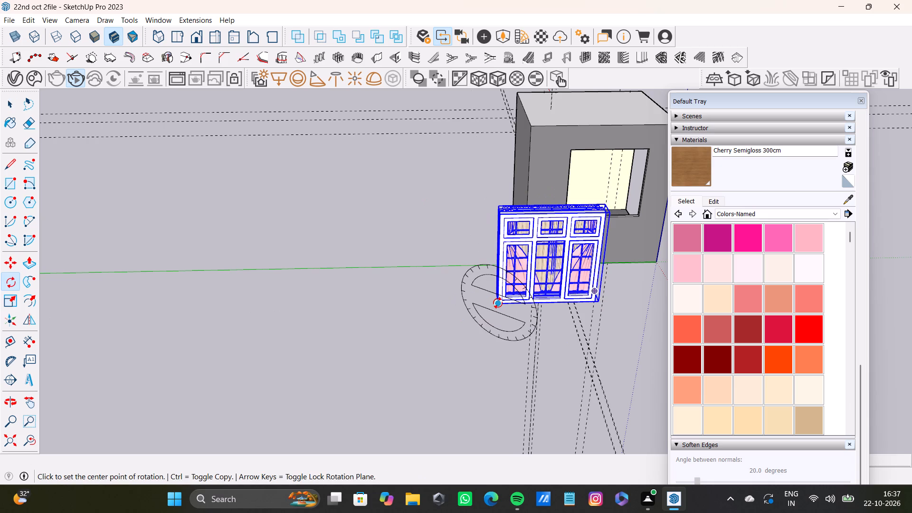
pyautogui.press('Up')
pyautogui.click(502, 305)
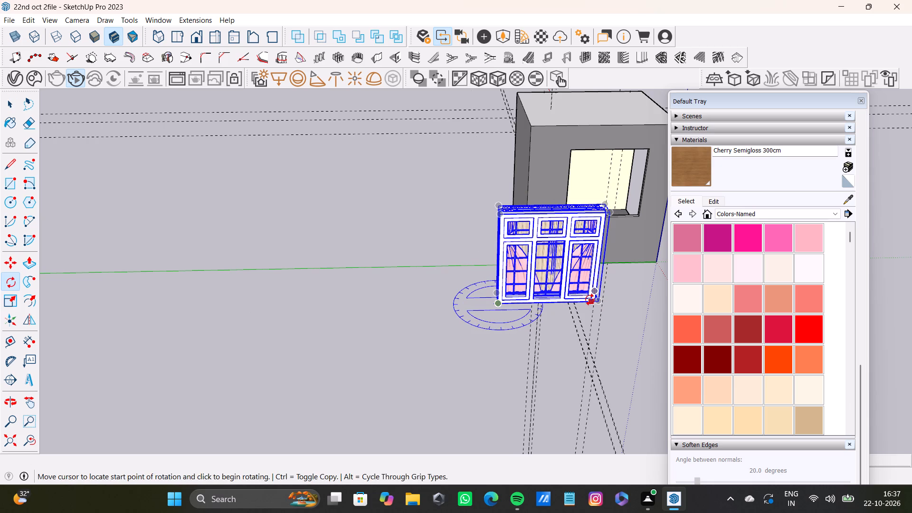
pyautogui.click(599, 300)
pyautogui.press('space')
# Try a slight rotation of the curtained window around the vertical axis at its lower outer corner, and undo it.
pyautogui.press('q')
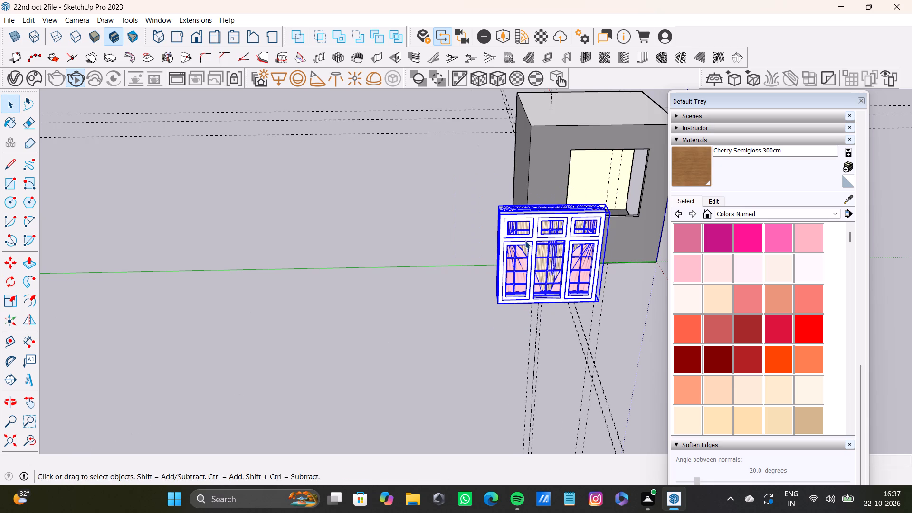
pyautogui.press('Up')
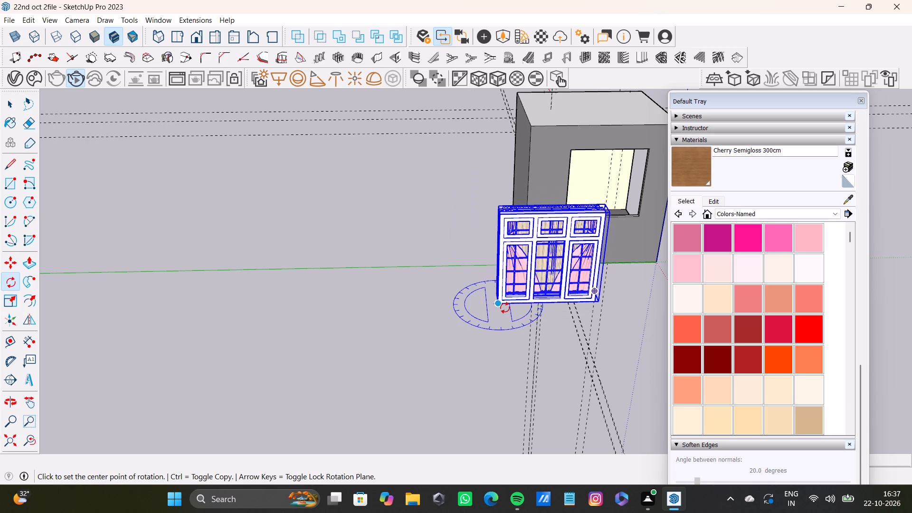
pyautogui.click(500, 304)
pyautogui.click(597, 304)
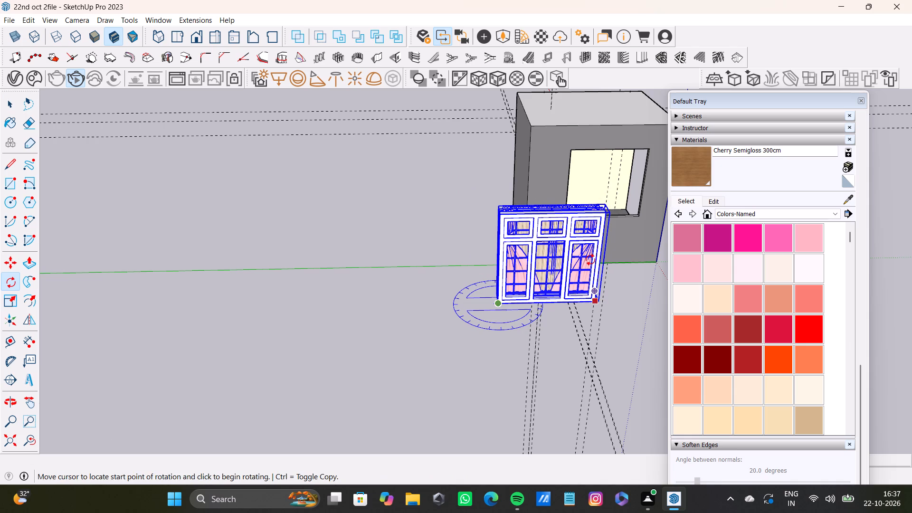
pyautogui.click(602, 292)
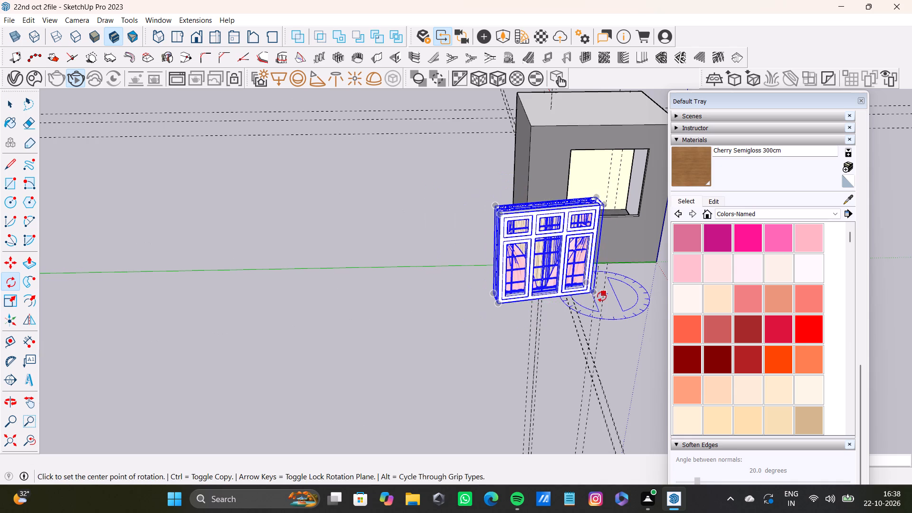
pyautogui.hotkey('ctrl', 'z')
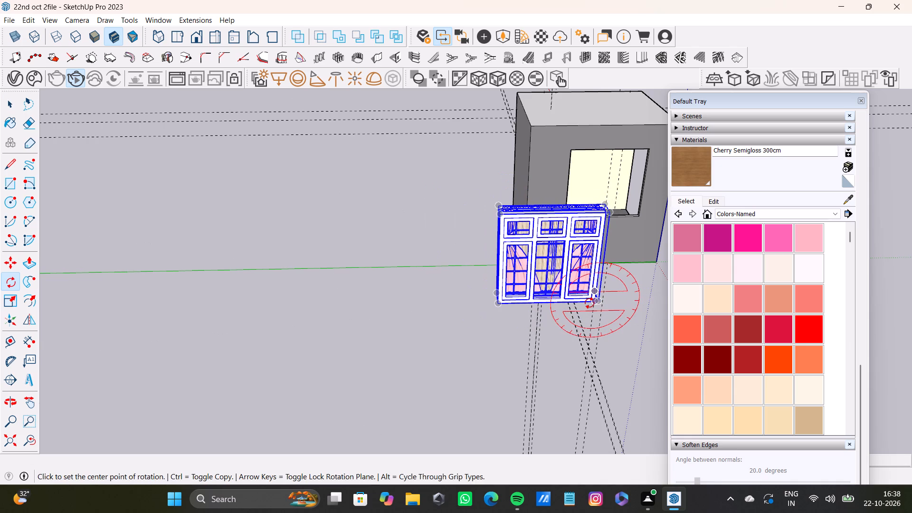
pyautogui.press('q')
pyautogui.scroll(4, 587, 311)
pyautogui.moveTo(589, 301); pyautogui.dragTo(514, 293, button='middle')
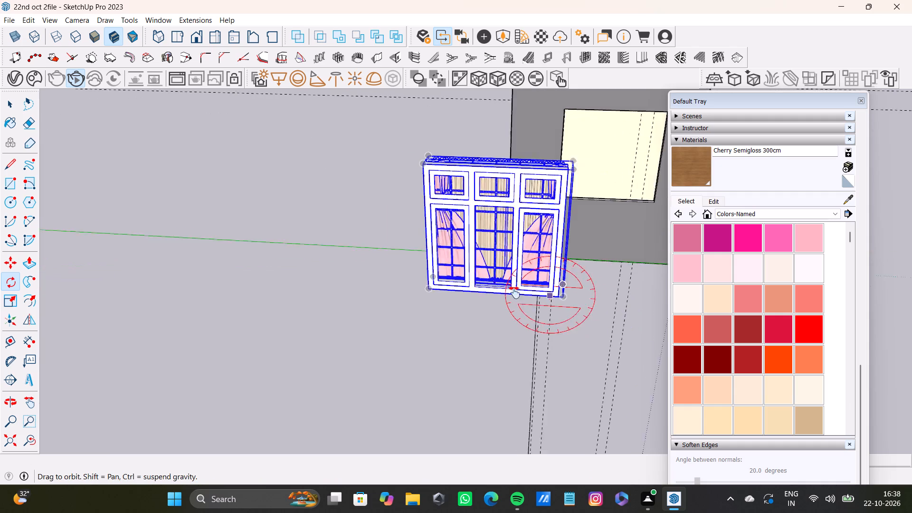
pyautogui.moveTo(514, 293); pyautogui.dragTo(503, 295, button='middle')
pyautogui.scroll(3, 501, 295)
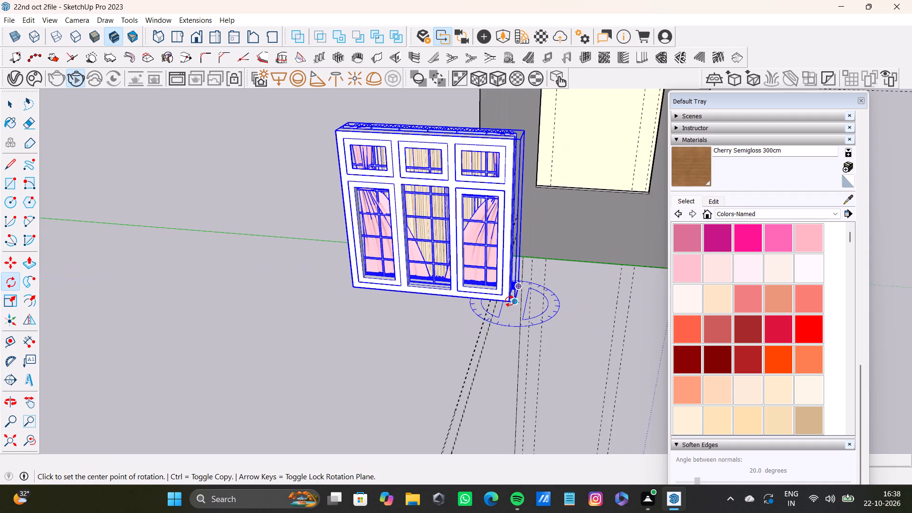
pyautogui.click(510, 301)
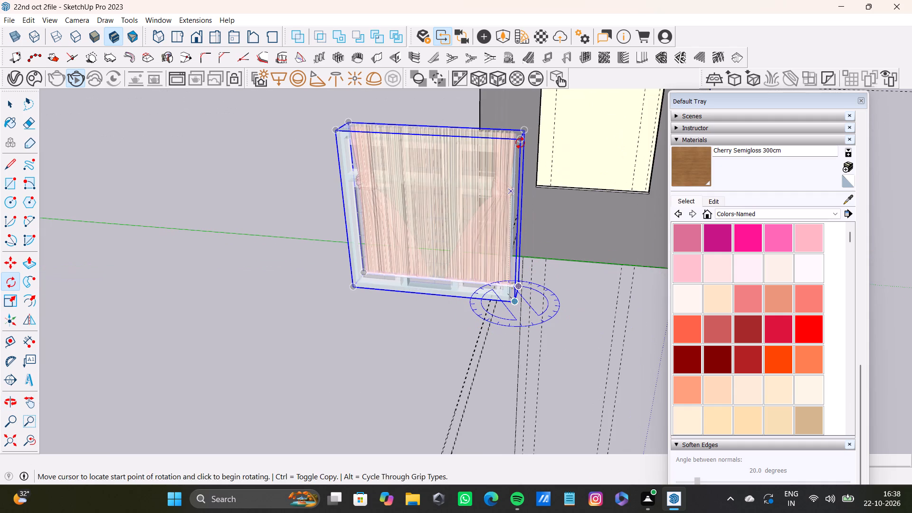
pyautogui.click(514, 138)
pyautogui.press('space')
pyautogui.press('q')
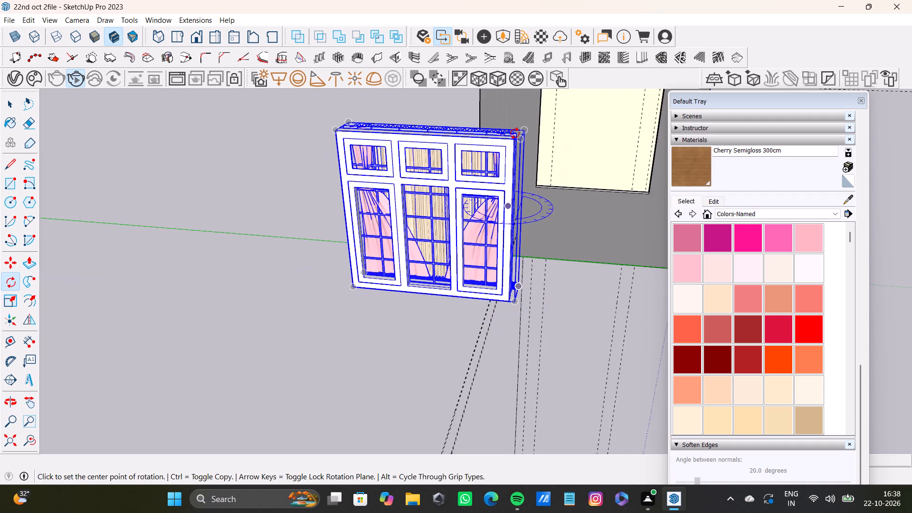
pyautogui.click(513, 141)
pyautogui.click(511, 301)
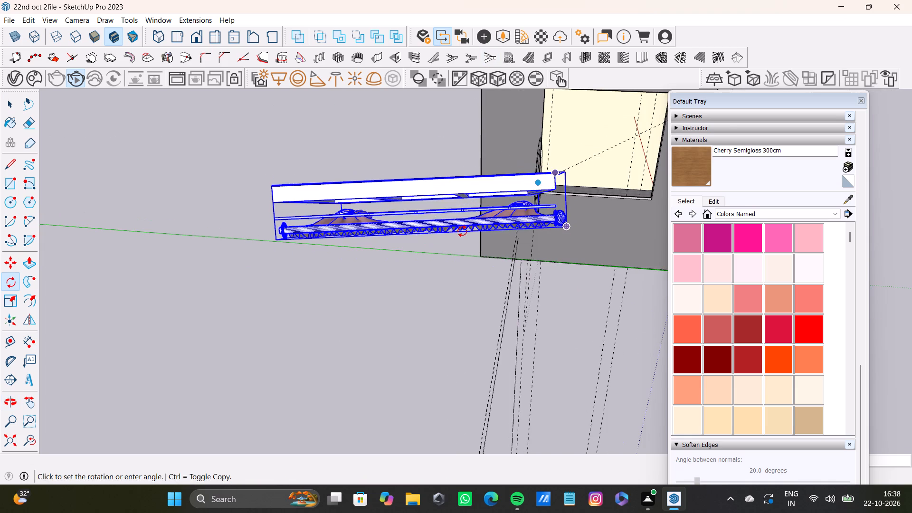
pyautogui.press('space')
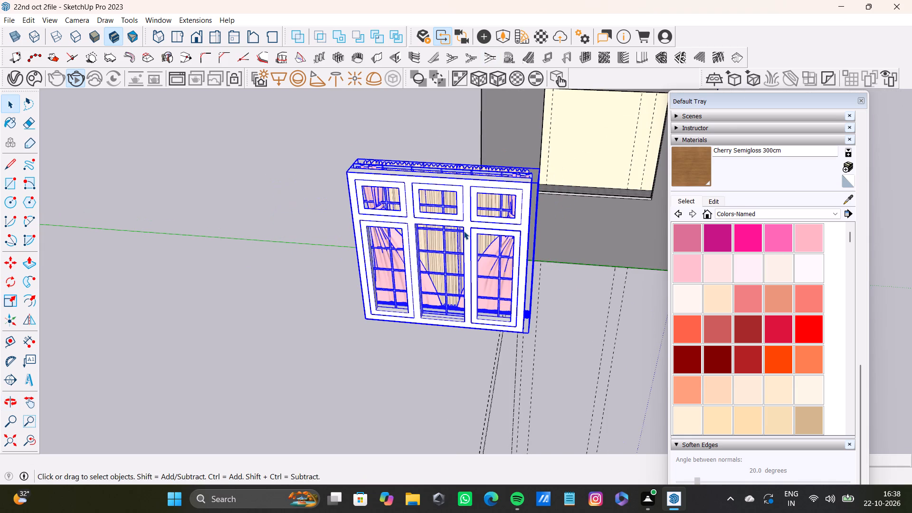
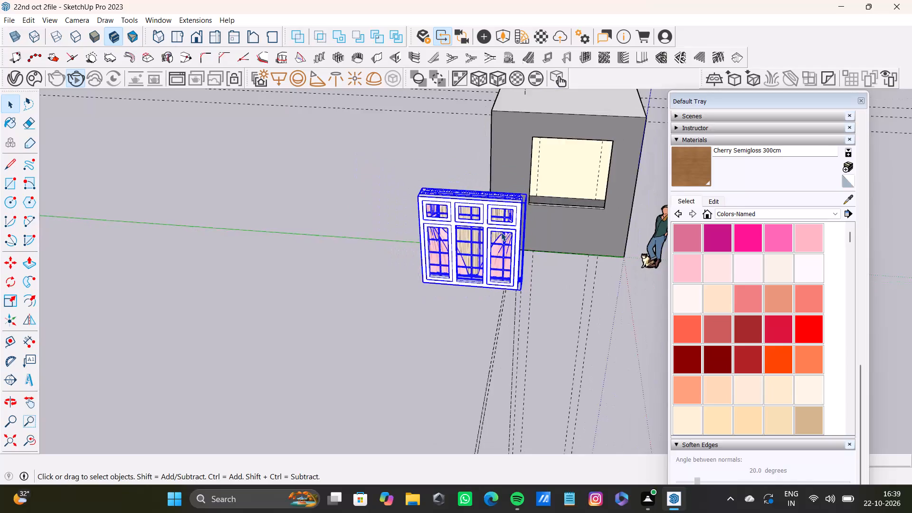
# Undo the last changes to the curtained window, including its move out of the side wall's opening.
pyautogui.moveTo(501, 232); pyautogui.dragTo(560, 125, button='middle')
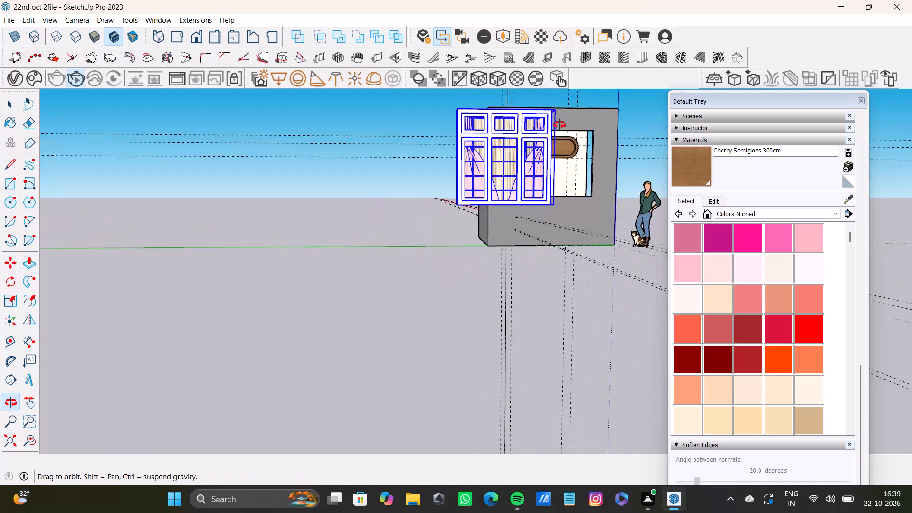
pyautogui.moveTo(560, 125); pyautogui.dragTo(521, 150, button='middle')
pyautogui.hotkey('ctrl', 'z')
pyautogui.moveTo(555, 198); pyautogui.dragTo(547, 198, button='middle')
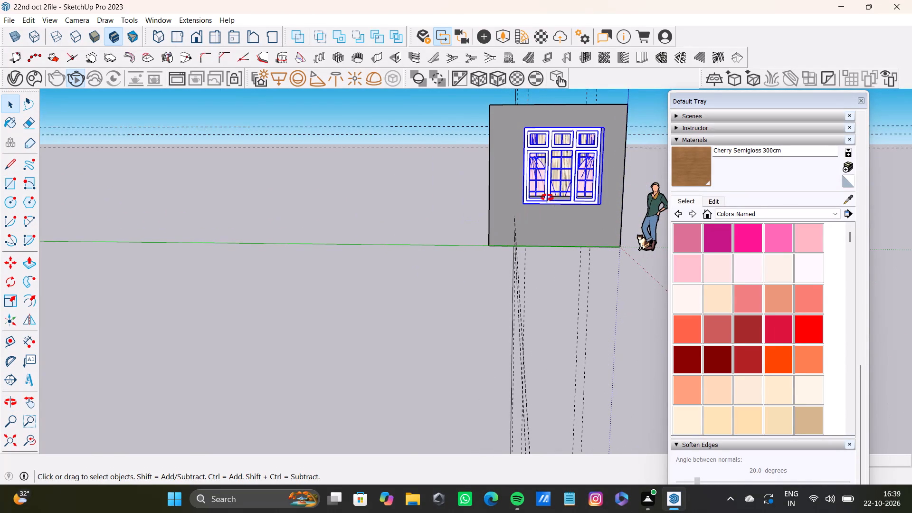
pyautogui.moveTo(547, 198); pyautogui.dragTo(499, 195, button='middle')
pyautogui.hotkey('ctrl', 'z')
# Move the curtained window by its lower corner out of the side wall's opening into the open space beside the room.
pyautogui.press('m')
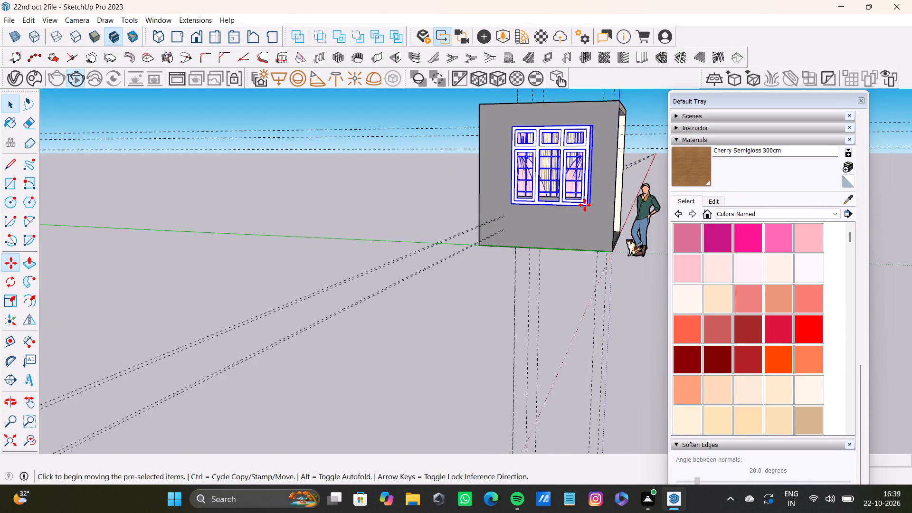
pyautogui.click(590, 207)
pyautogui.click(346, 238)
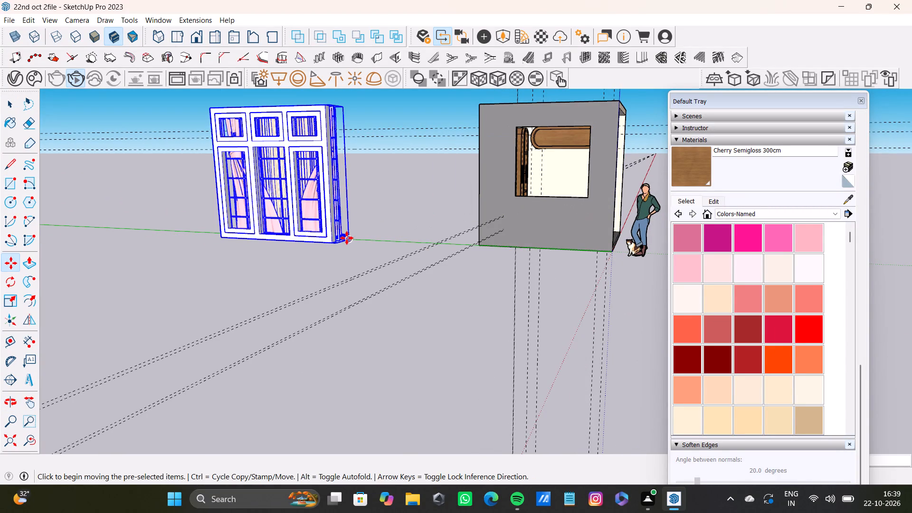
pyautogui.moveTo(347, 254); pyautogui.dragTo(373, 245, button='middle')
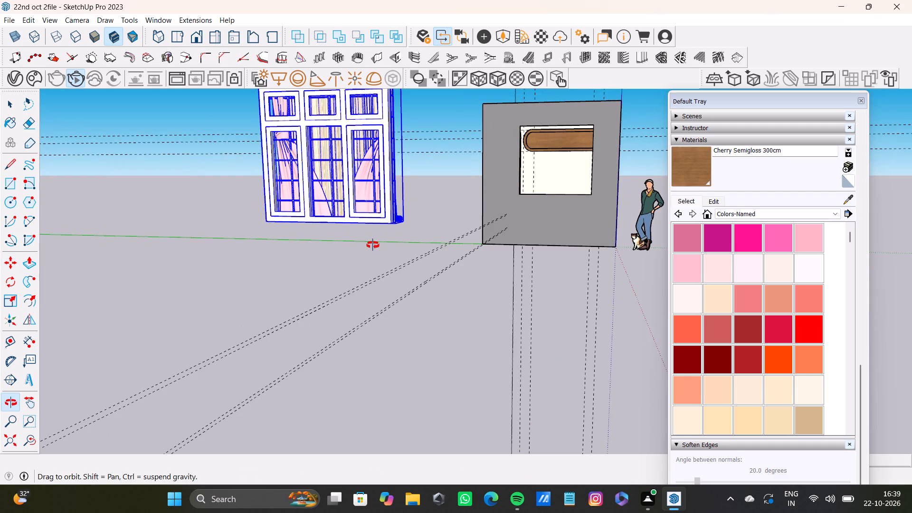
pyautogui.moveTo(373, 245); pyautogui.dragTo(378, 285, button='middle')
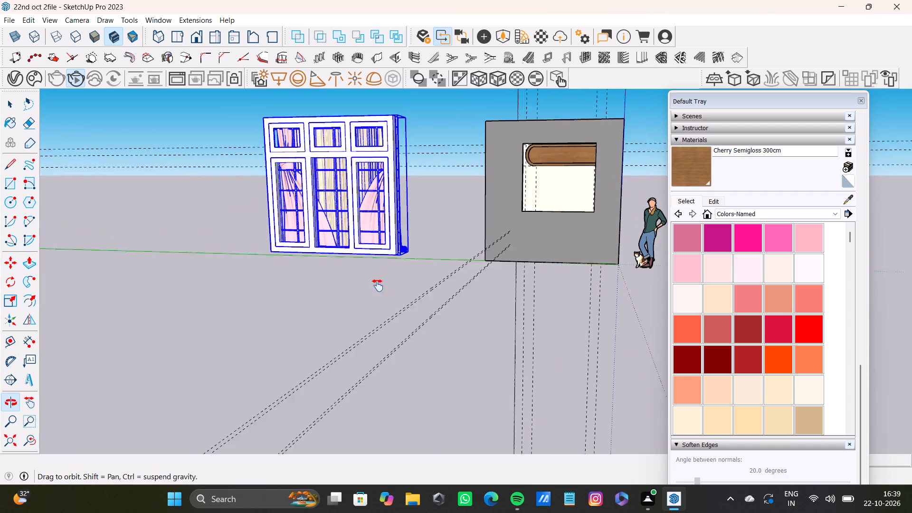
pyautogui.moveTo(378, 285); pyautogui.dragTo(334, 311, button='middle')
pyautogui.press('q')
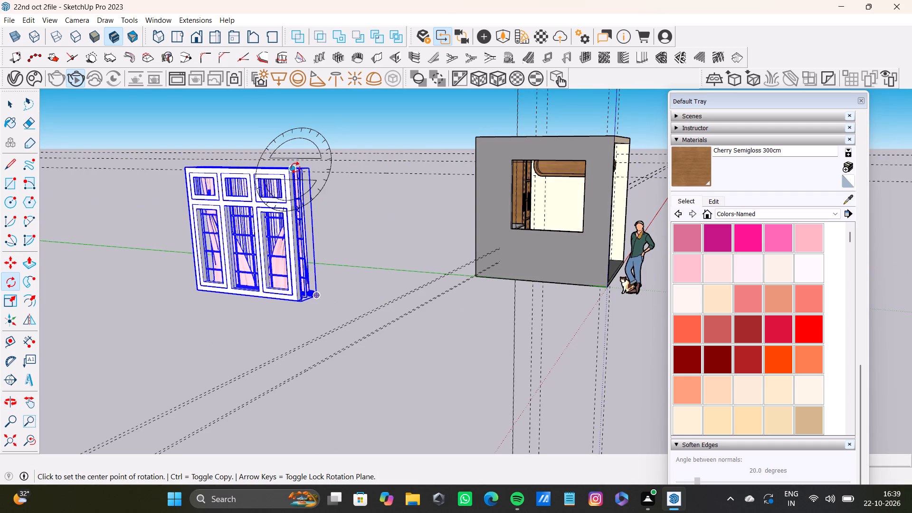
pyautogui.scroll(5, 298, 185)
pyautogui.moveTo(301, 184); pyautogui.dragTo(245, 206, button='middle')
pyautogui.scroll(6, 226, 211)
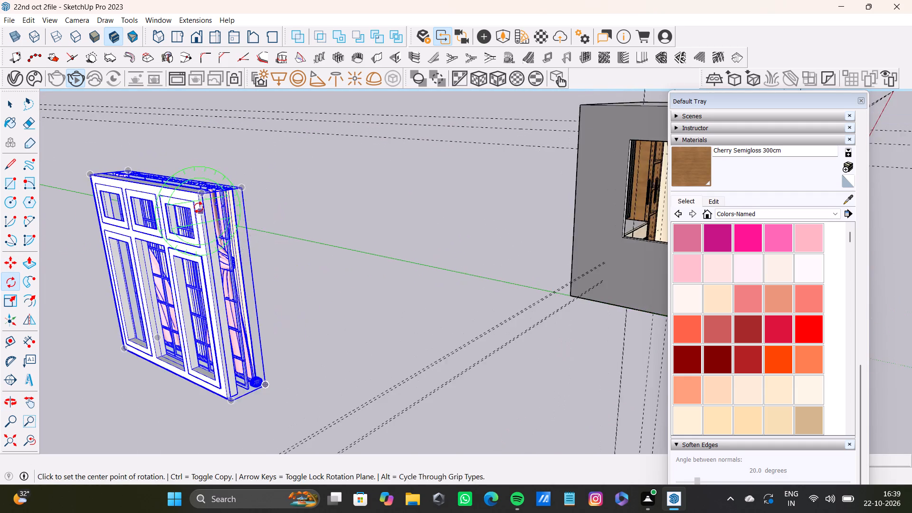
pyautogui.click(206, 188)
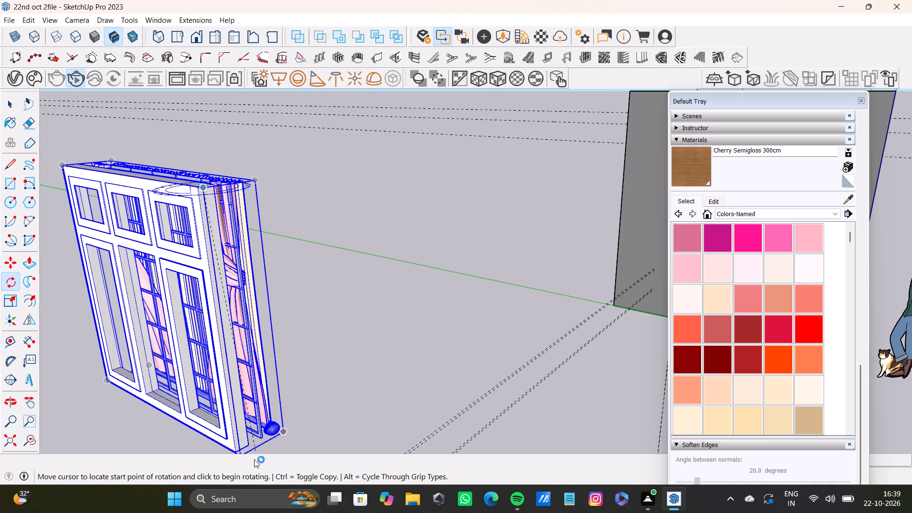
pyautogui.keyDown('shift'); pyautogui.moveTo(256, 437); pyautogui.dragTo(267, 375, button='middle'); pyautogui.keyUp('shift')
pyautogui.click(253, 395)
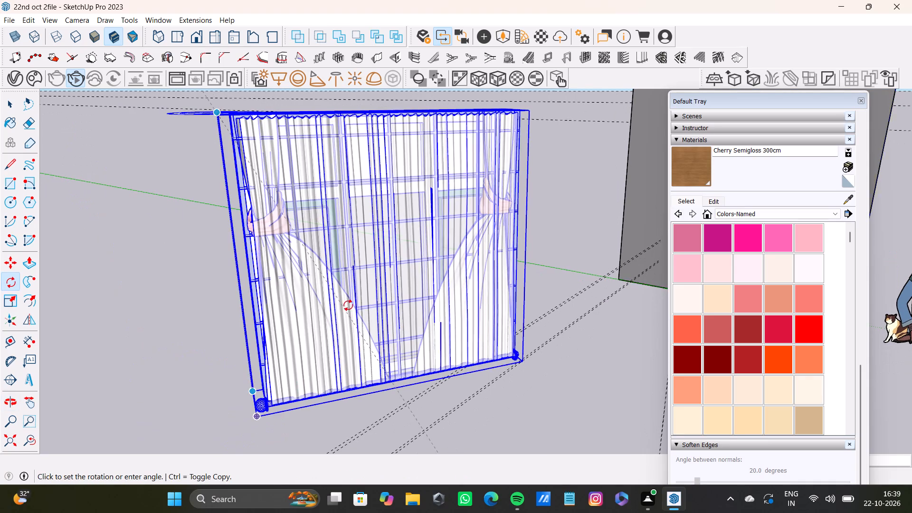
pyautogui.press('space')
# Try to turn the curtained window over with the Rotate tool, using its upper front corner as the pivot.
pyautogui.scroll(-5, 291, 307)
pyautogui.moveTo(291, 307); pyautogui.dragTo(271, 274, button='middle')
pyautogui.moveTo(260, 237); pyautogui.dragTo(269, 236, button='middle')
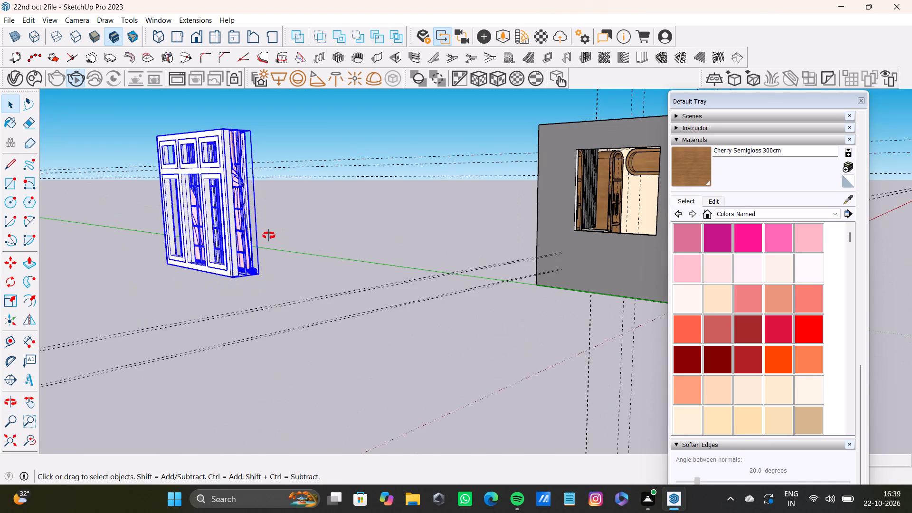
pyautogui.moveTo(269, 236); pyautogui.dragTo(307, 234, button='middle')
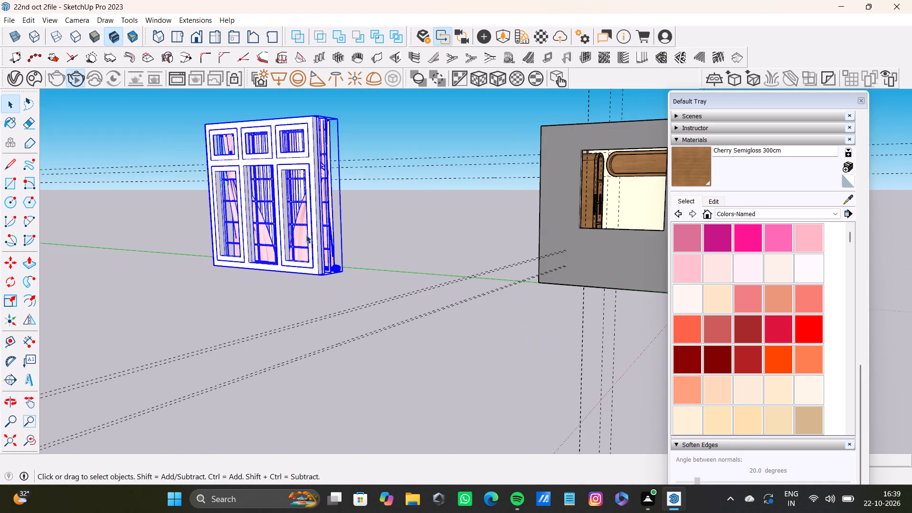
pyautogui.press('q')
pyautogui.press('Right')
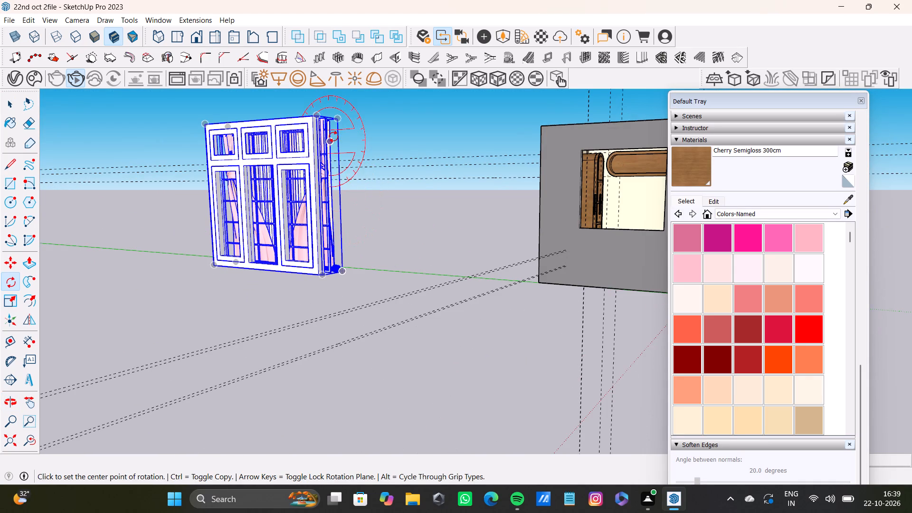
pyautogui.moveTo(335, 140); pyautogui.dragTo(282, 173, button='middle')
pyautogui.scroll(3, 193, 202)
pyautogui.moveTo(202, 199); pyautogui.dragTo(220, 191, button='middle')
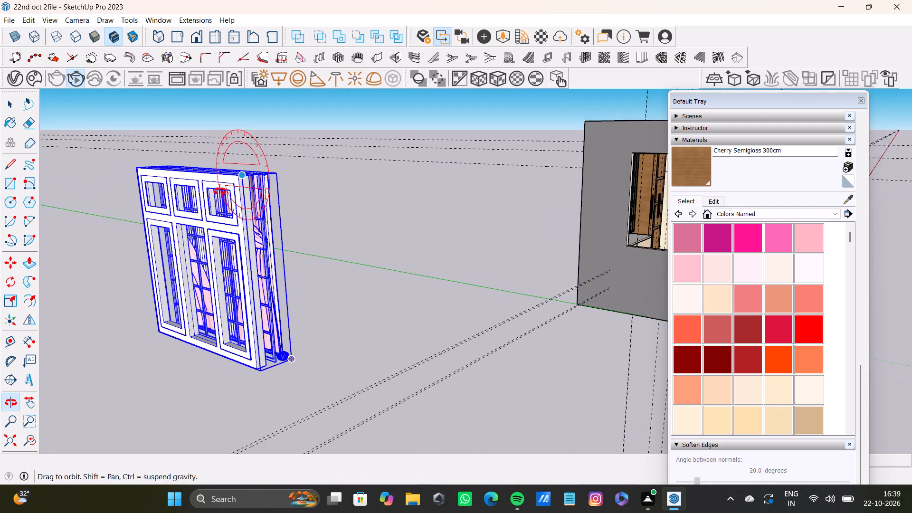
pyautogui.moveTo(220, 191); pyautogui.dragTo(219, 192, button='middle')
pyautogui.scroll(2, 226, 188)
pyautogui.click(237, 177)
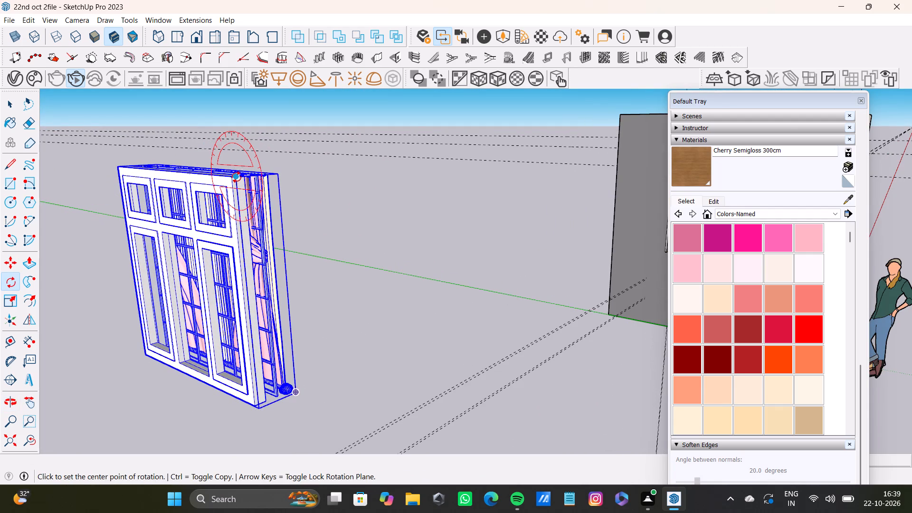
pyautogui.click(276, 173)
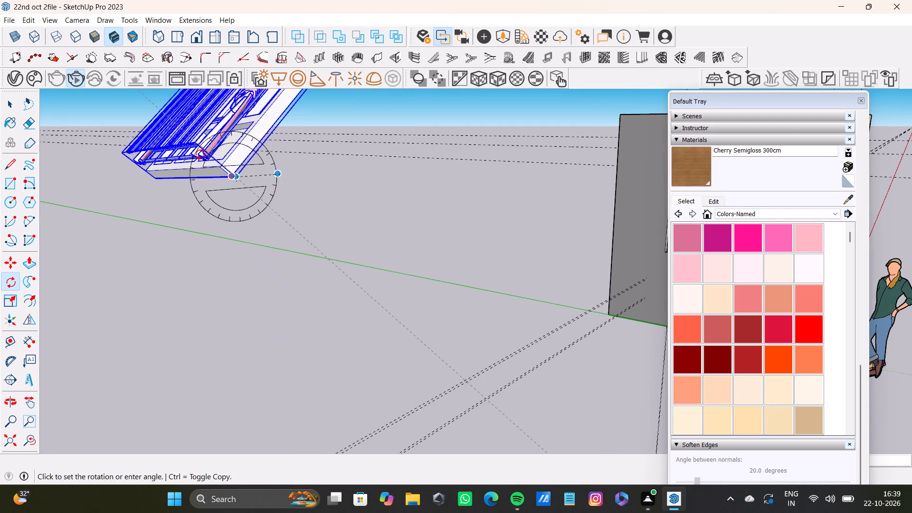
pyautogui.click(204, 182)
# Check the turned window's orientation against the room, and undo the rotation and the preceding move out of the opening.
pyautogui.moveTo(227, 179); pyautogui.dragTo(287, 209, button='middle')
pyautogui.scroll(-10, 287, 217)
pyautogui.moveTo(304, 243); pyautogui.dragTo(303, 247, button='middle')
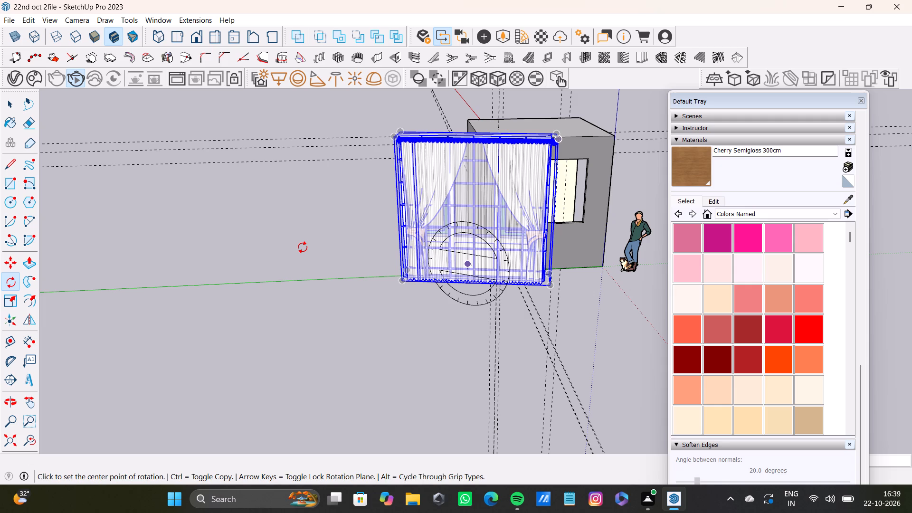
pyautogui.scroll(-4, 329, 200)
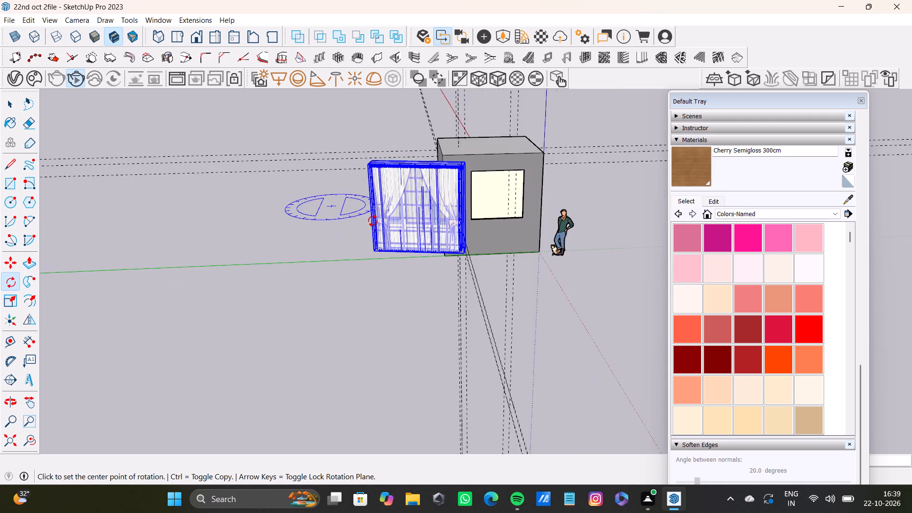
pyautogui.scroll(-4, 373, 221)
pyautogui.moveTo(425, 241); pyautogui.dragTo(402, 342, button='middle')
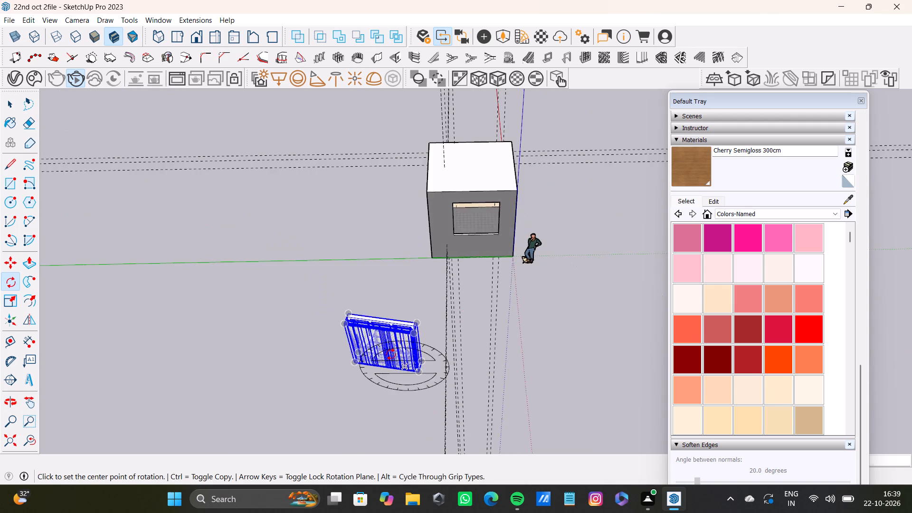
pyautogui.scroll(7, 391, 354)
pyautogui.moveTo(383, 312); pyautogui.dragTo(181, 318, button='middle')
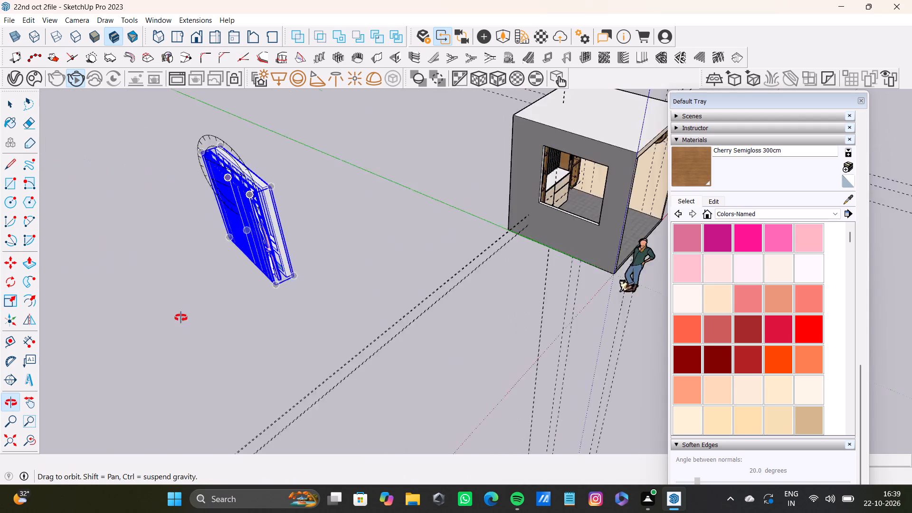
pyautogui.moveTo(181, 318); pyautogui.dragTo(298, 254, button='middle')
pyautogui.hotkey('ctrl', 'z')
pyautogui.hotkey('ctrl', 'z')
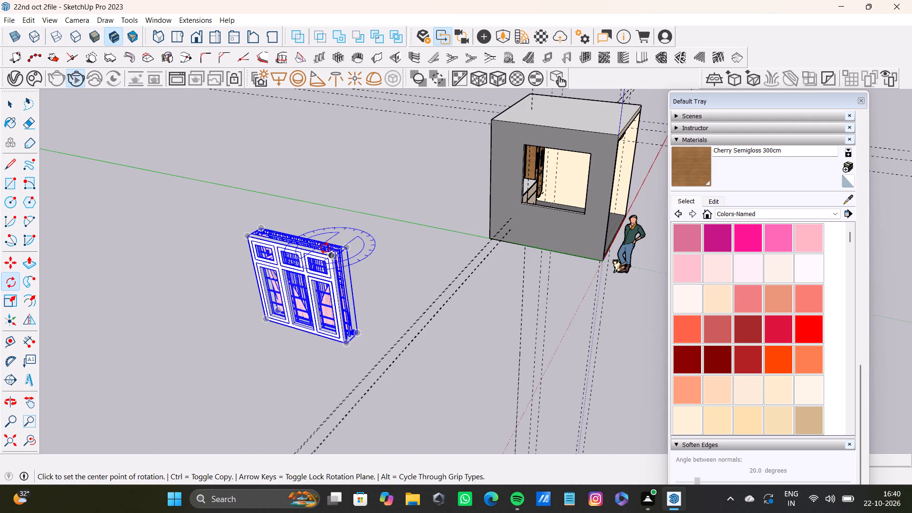
# Move the curtained window by its lower corner out of the side wall's opening into the open space in front of it.
pyautogui.moveTo(449, 233); pyautogui.dragTo(491, 218, button='middle')
pyautogui.press('m')
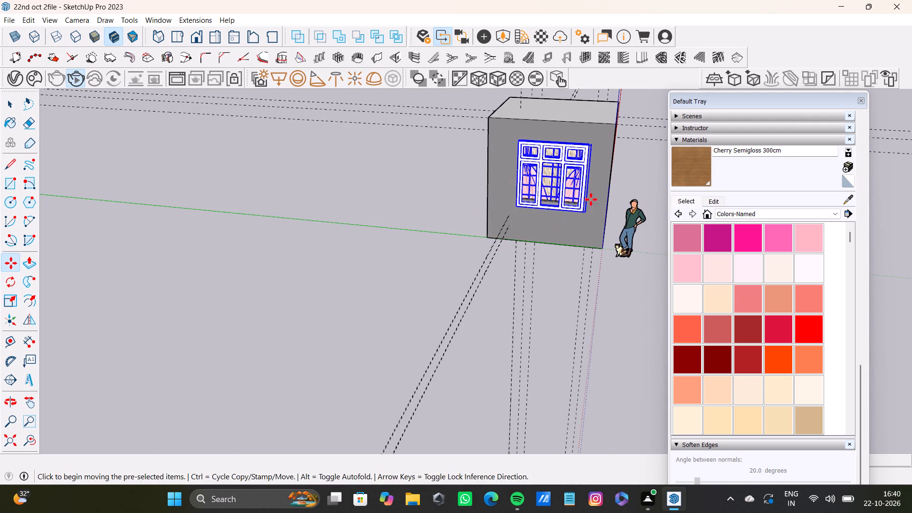
pyautogui.click(582, 213)
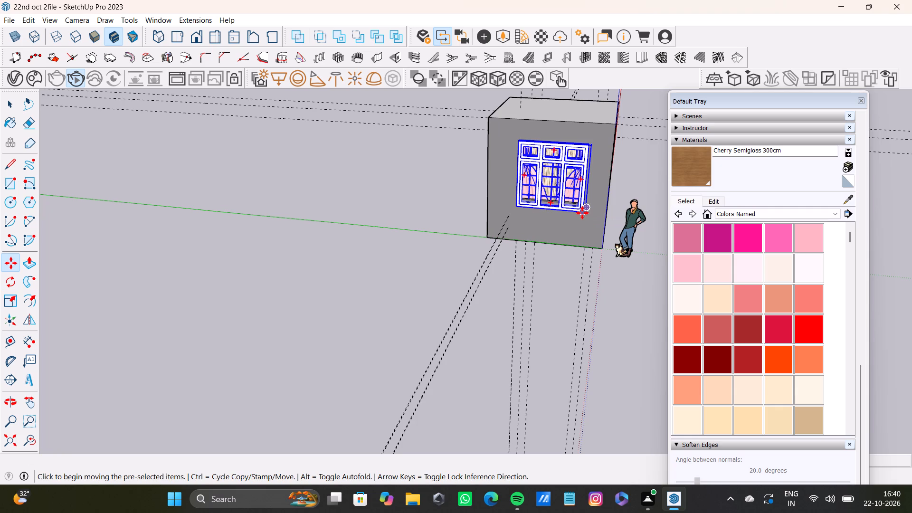
pyautogui.click(378, 290)
# Rotate the curtained window upside down about the red axis at its lower front corner, and deselect it.
pyautogui.moveTo(364, 304); pyautogui.dragTo(476, 300, button='middle')
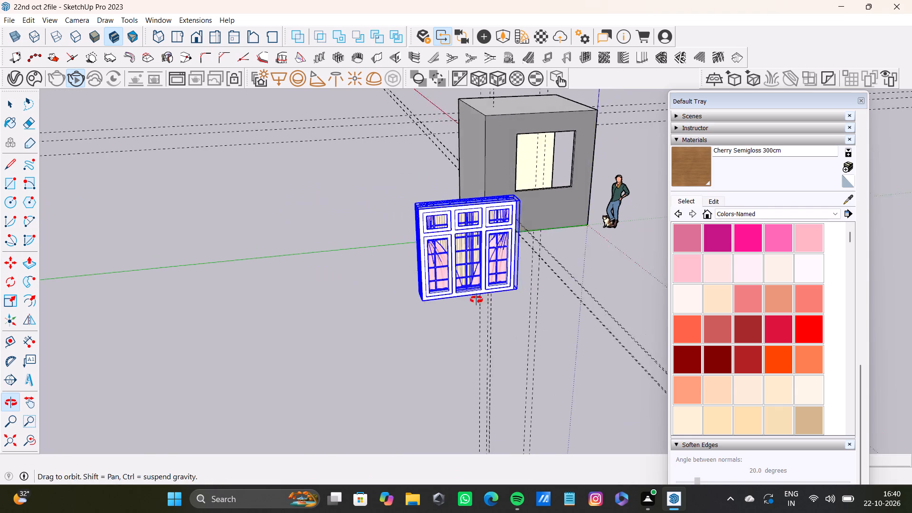
pyautogui.moveTo(476, 300); pyautogui.dragTo(463, 301, button='middle')
pyautogui.press('q')
pyautogui.scroll(8, 430, 299)
pyautogui.moveTo(403, 298); pyautogui.dragTo(410, 194, button='middle')
pyautogui.scroll(3, 392, 289)
pyautogui.moveTo(392, 280); pyautogui.dragTo(394, 210, button='middle')
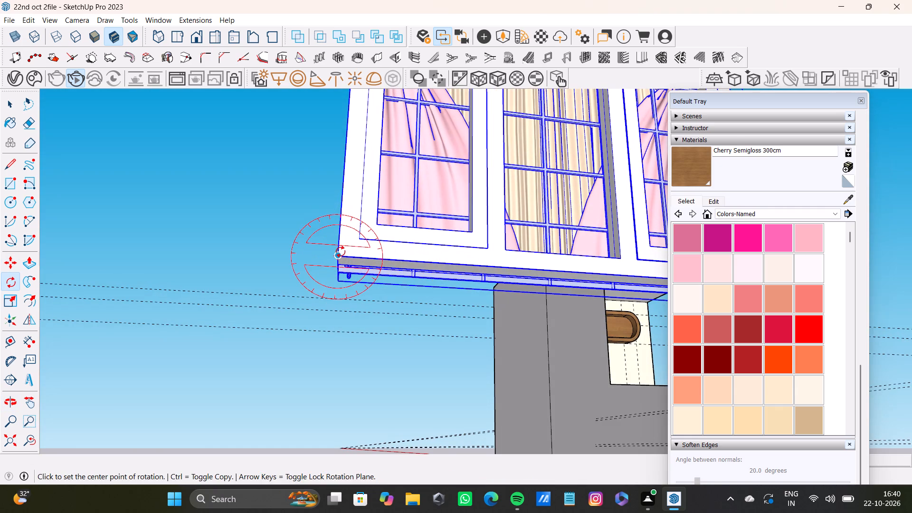
pyautogui.click(338, 259)
pyautogui.keyDown('shift'); pyautogui.moveTo(564, 267); pyautogui.dragTo(408, 287, button='middle'); pyautogui.keyUp('shift')
pyautogui.click(629, 305)
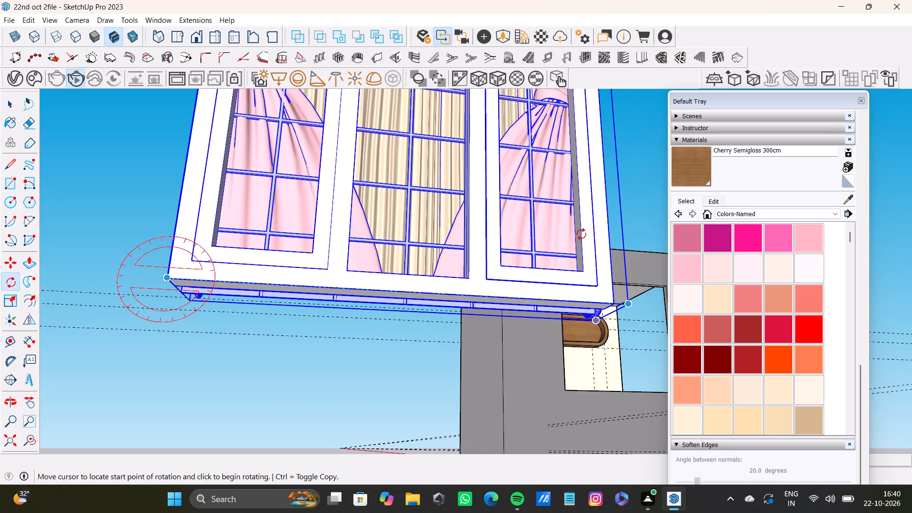
pyautogui.moveTo(263, 196); pyautogui.dragTo(607, 356, button='middle')
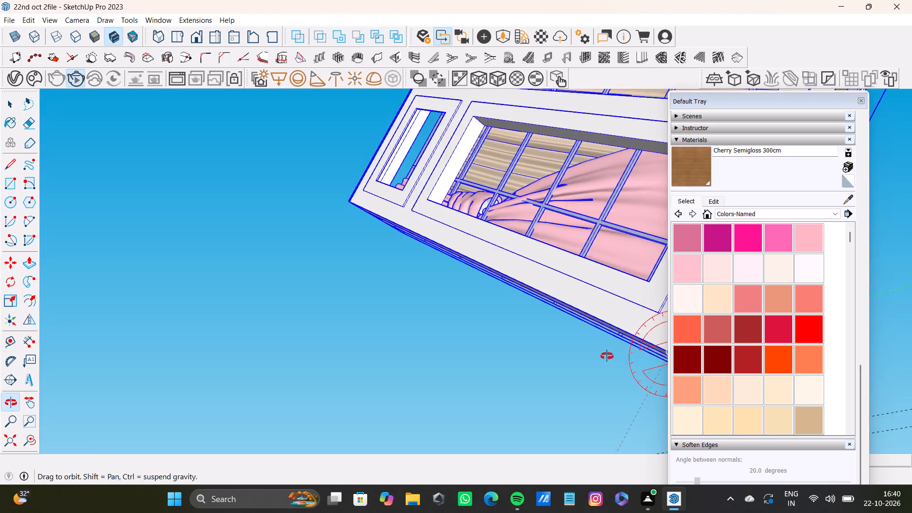
pyautogui.moveTo(607, 356); pyautogui.dragTo(516, 352, button='middle')
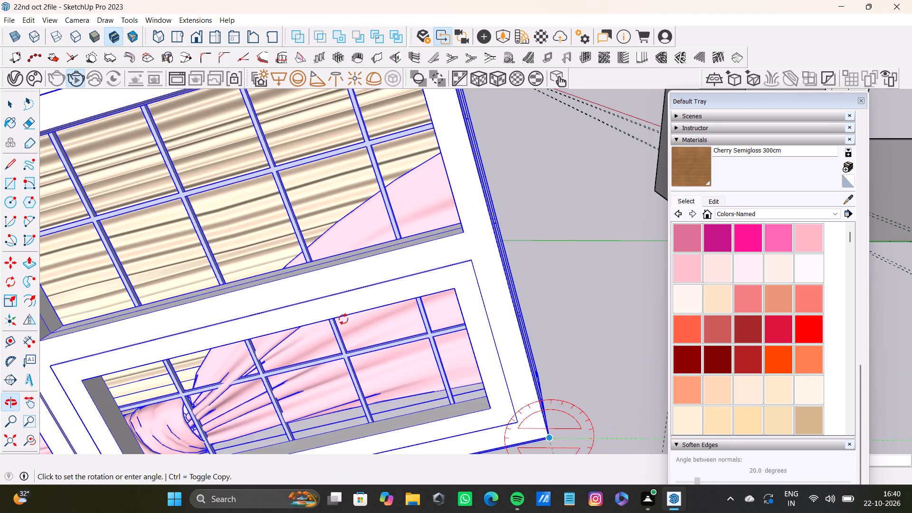
pyautogui.scroll(-4, 364, 367)
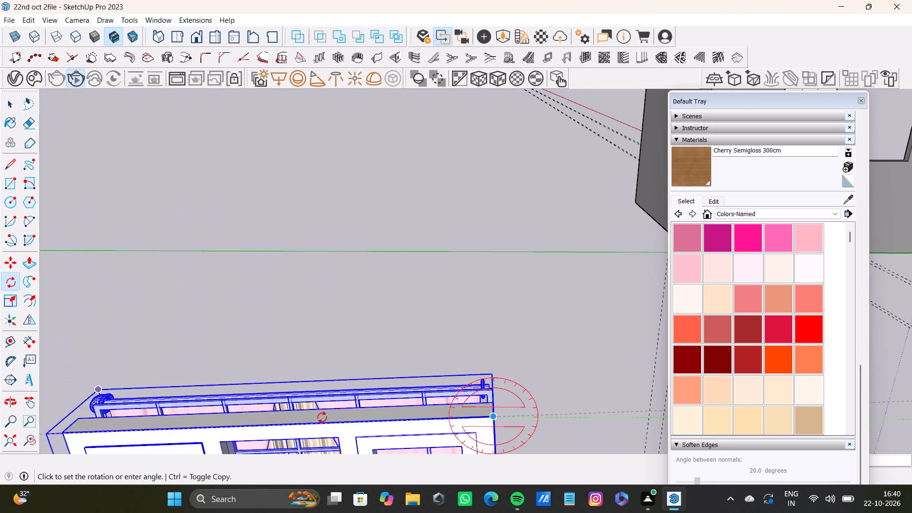
pyautogui.click(321, 414)
pyautogui.scroll(-13, 389, 388)
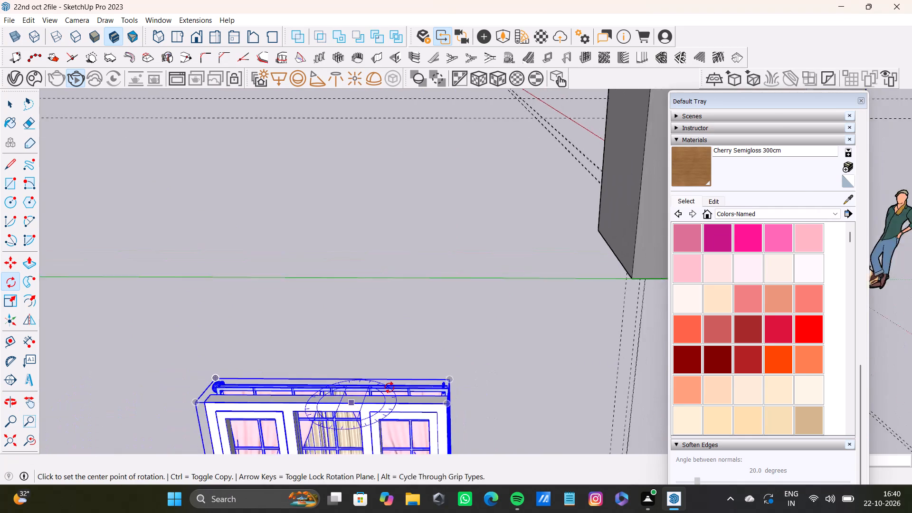
pyautogui.scroll(-9, 389, 388)
pyautogui.moveTo(393, 408); pyautogui.dragTo(361, 292, button='middle')
pyautogui.press('space')
pyautogui.click(389, 242)
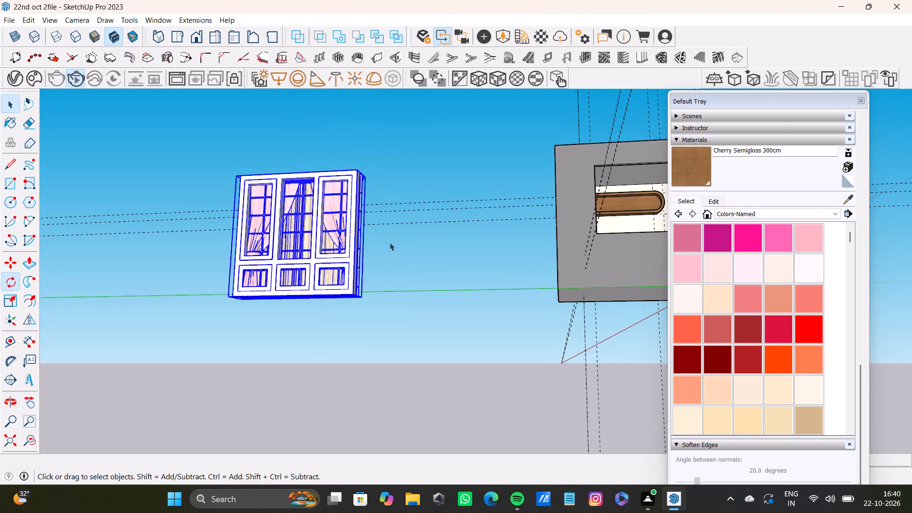
# Move the Default Tray out of the way so the room and the window are unobstructed.
pyautogui.moveTo(758, 102); pyautogui.dragTo(244, 140)
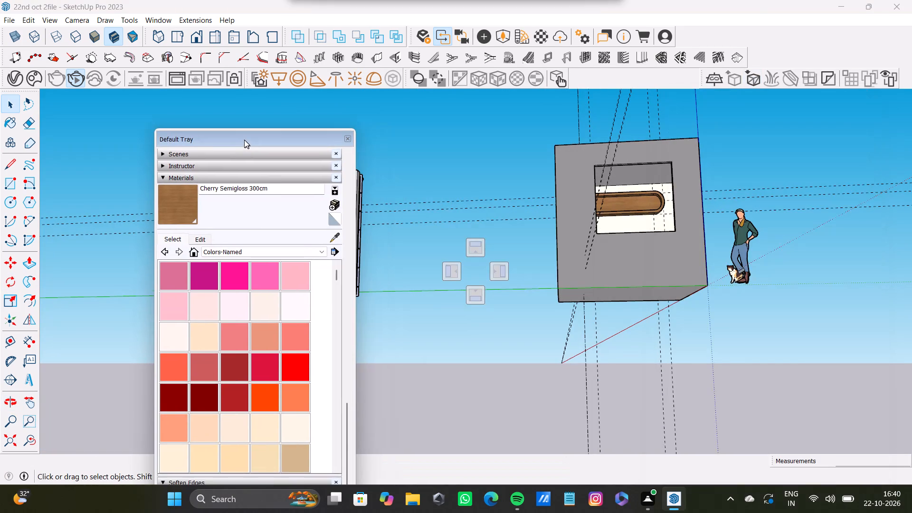
pyautogui.moveTo(244, 140); pyautogui.dragTo(448, 418)
# Open the curtained window's nested parts and delete the lattice of glazing bars between the white frame and the curtains.
pyautogui.scroll(4, 389, 269)
pyautogui.moveTo(404, 229); pyautogui.dragTo(411, 136, button='middle')
pyautogui.scroll(4, 328, 309)
pyautogui.moveTo(332, 309); pyautogui.dragTo(342, 224, button='middle')
pyautogui.scroll(3, 236, 253)
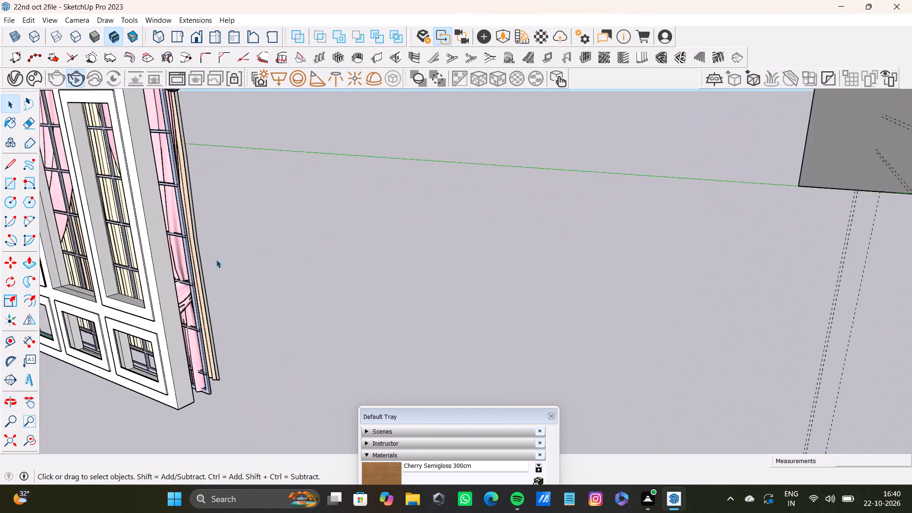
pyautogui.scroll(2, 216, 259)
pyautogui.keyDown('shift'); pyautogui.moveTo(184, 277); pyautogui.dragTo(313, 293, button='middle'); pyautogui.keyUp('shift')
pyautogui.scroll(4, 320, 293)
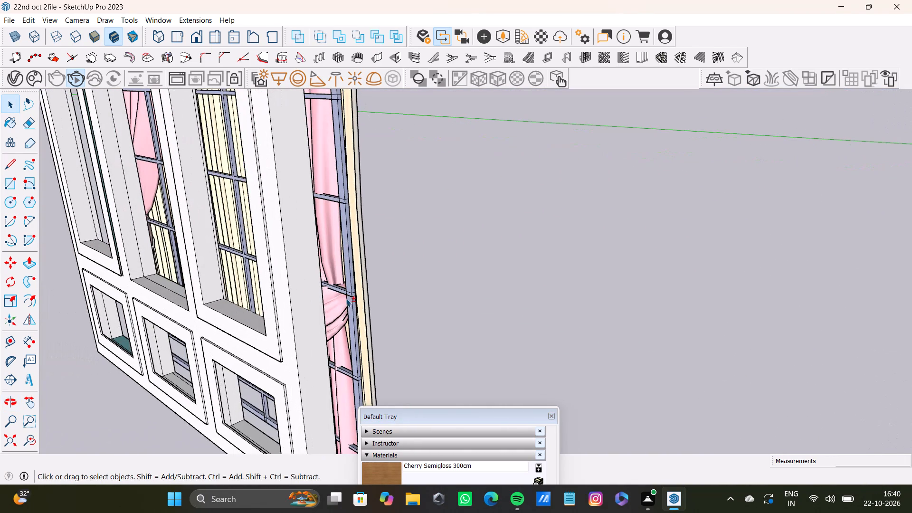
pyautogui.keyDown('shift'); pyautogui.click(350, 299); pyautogui.keyUp('shift')
pyautogui.keyDown('shift'); pyautogui.doubleClick(351, 298); pyautogui.keyUp('shift')
pyautogui.click(353, 301)
pyautogui.click(353, 301)
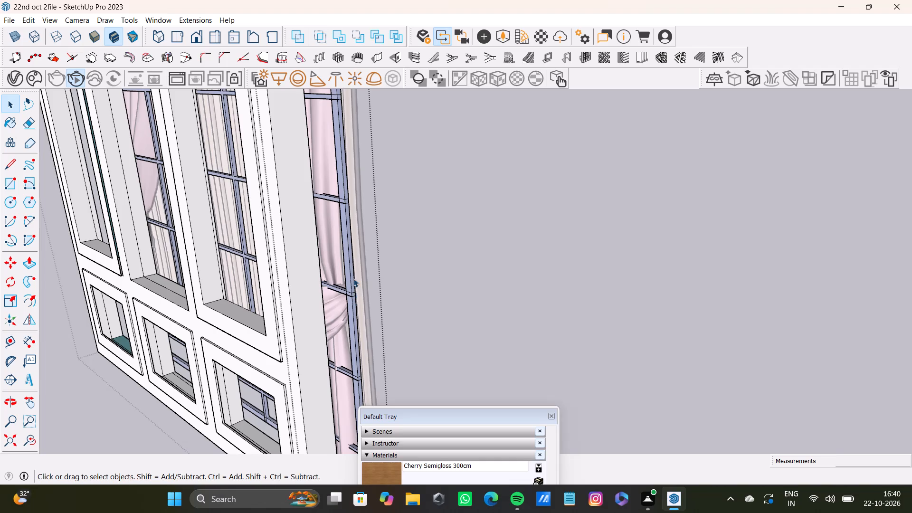
pyautogui.keyDown('shift'); pyautogui.doubleClick(347, 245); pyautogui.keyUp('shift')
pyautogui.keyDown('shift'); pyautogui.doubleClick(347, 243); pyautogui.keyUp('shift')
pyautogui.keyDown('shift'); pyautogui.doubleClick(347, 243); pyautogui.keyUp('shift')
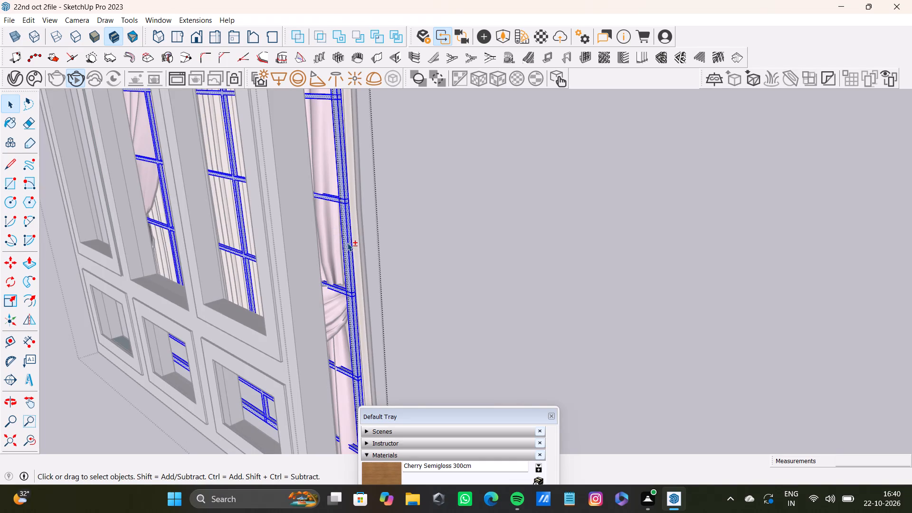
pyautogui.press('Delete')
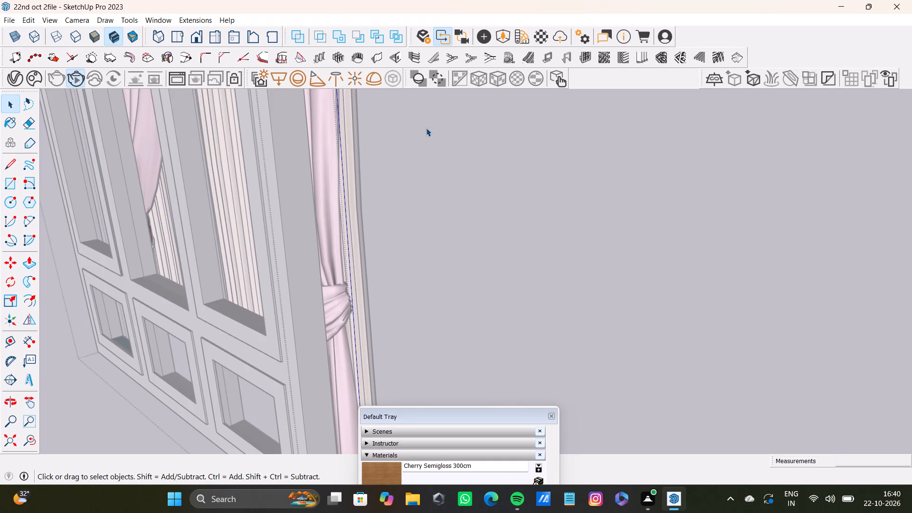
pyautogui.press('space')
pyautogui.click(428, 167)
# Move the curtains and their rod toward the white frame by about 2 3/8" to its back corner, plus about 2" more, and deselect them.
pyautogui.scroll(-7, 384, 235)
pyautogui.moveTo(389, 270); pyautogui.dragTo(443, 259, button='middle')
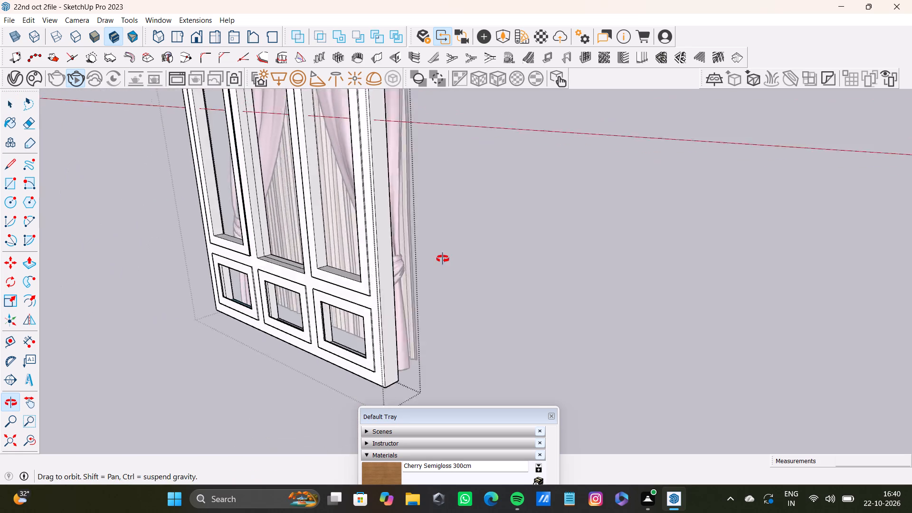
pyautogui.moveTo(443, 259); pyautogui.dragTo(306, 323, button='middle')
pyautogui.scroll(3, 397, 321)
pyautogui.moveTo(397, 313); pyautogui.dragTo(390, 316, button='middle')
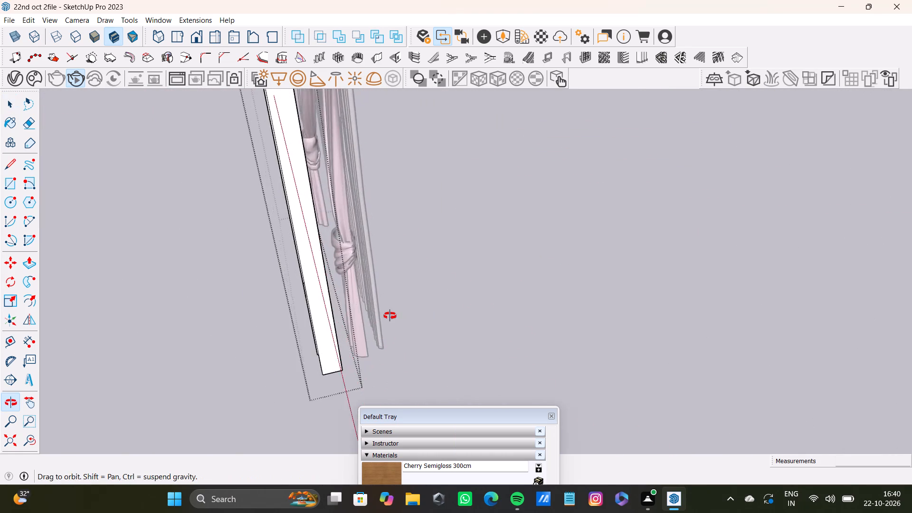
pyautogui.moveTo(390, 316); pyautogui.dragTo(390, 237, button='middle')
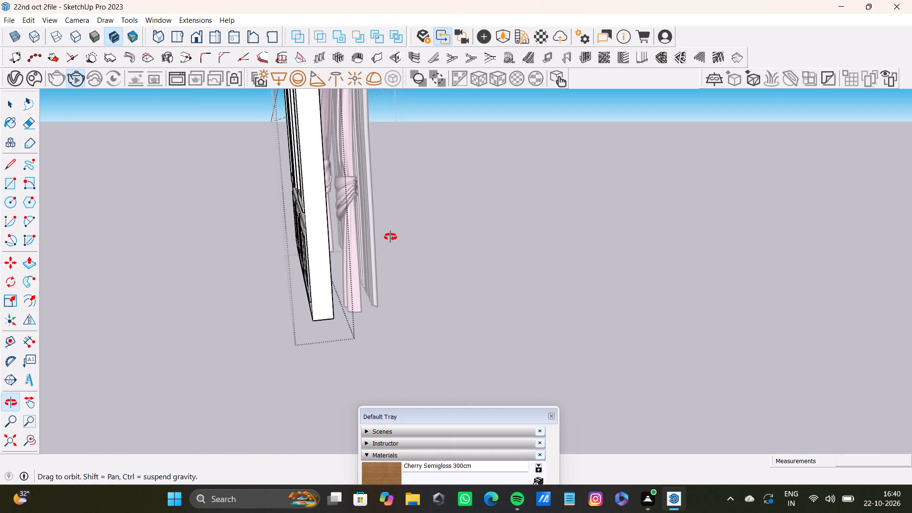
pyautogui.moveTo(390, 237); pyautogui.dragTo(399, 353, button='middle')
pyautogui.scroll(-4, 401, 214)
pyautogui.moveTo(401, 213); pyautogui.dragTo(401, 219, button='middle')
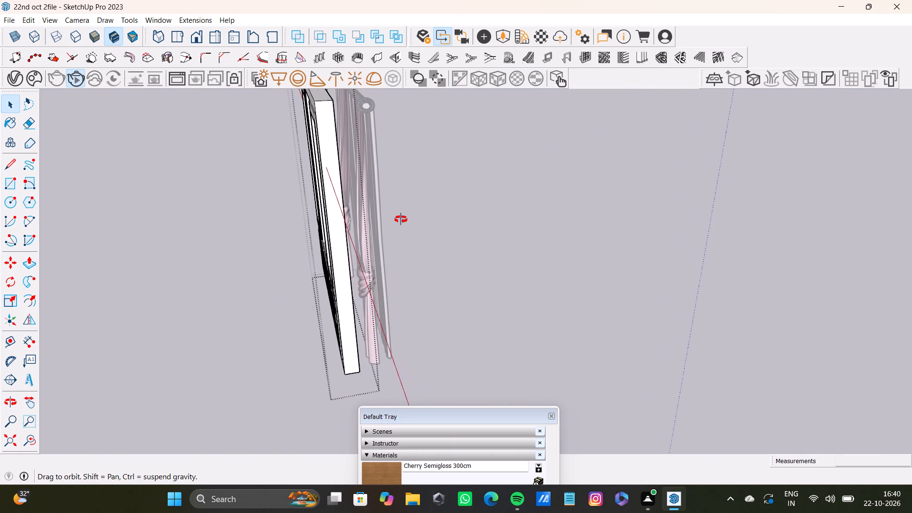
pyautogui.moveTo(401, 219); pyautogui.dragTo(431, 313, button='middle')
pyautogui.click(437, 196)
pyautogui.press('space')
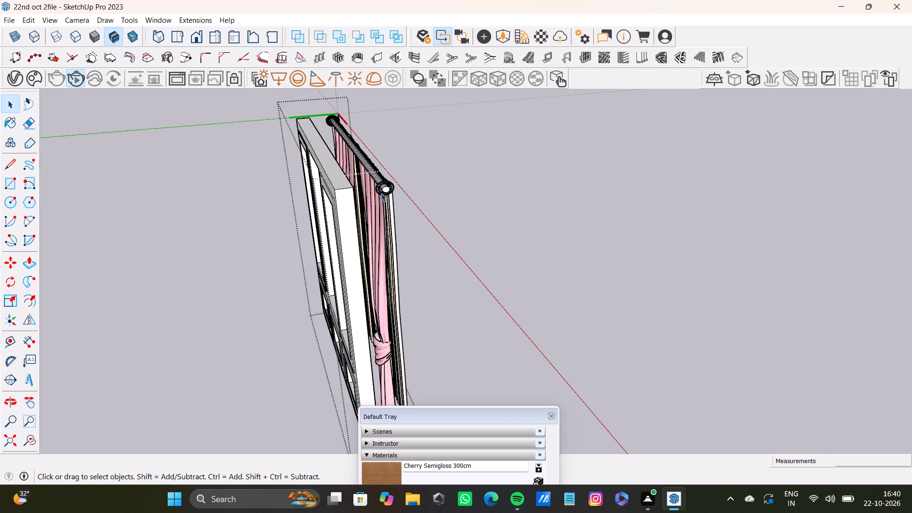
pyautogui.doubleClick(386, 202)
pyautogui.click(386, 202)
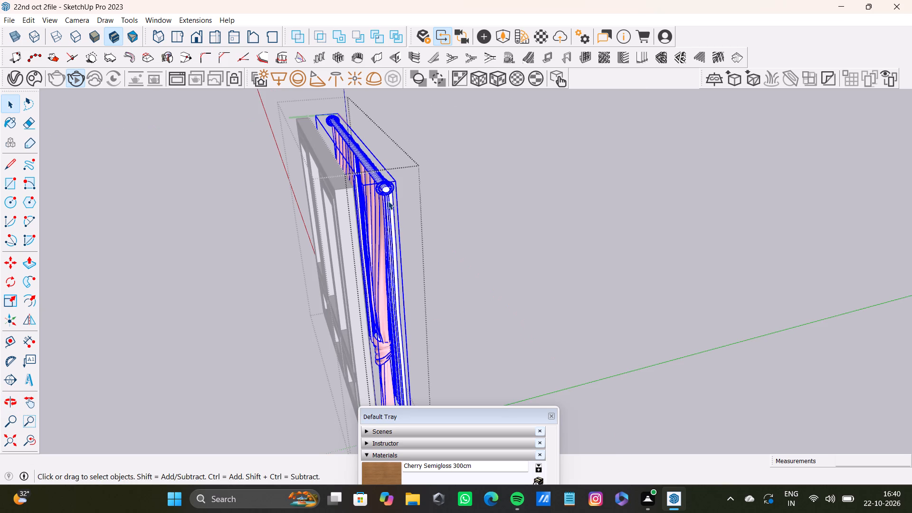
pyautogui.press('m')
pyautogui.scroll(9, 389, 186)
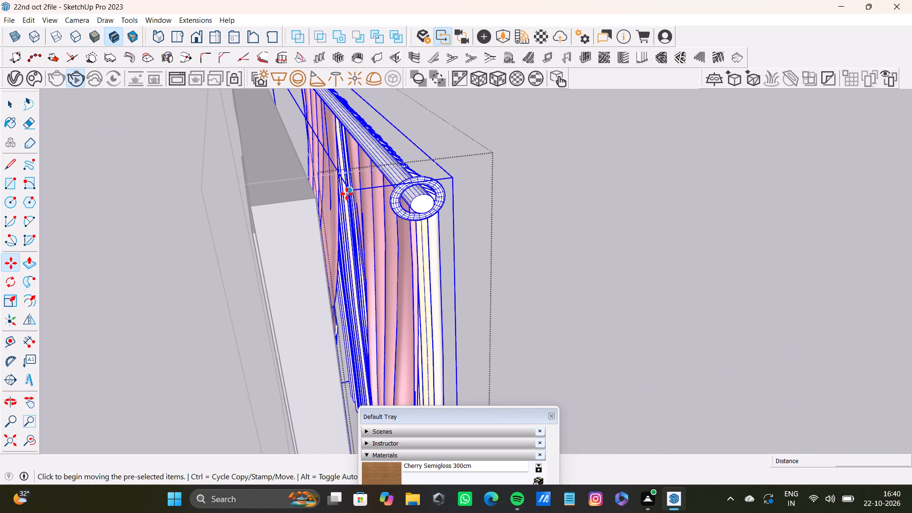
pyautogui.click(352, 192)
pyautogui.click(315, 198)
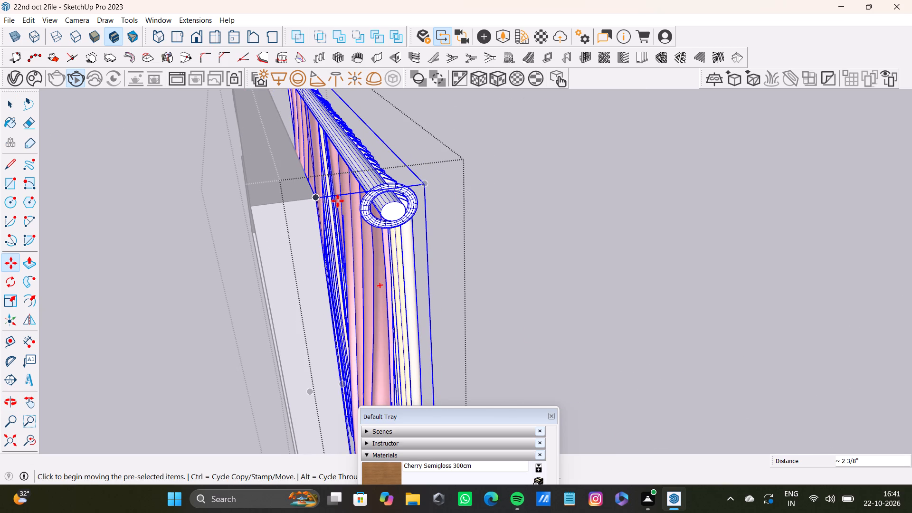
pyautogui.click(321, 200)
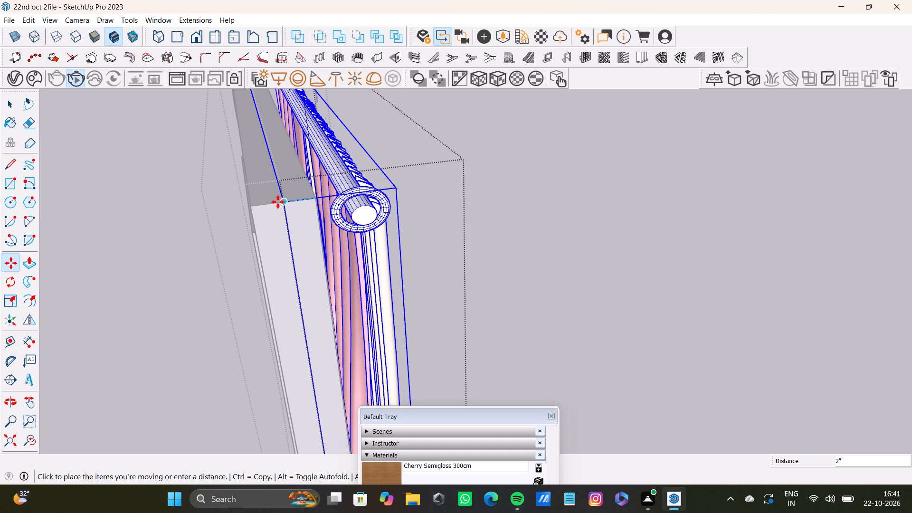
pyautogui.click(278, 202)
pyautogui.scroll(-20, 325, 207)
pyautogui.moveTo(344, 233); pyautogui.dragTo(509, 124, button='middle')
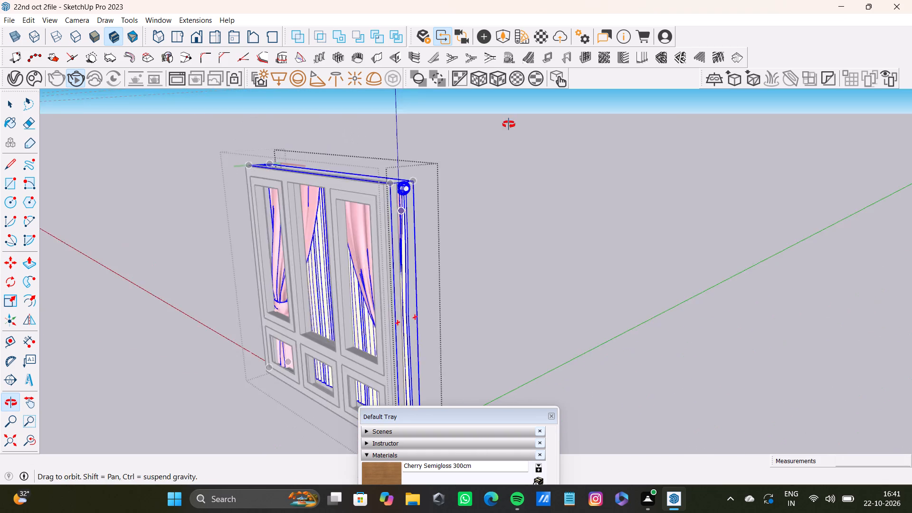
pyautogui.moveTo(509, 124); pyautogui.dragTo(447, 199, button='middle')
pyautogui.press('space')
pyautogui.click(462, 208)
# Examine the window from the front, side and lower edge to check how the curtains sit against the white frame.
pyautogui.scroll(4, 362, 198)
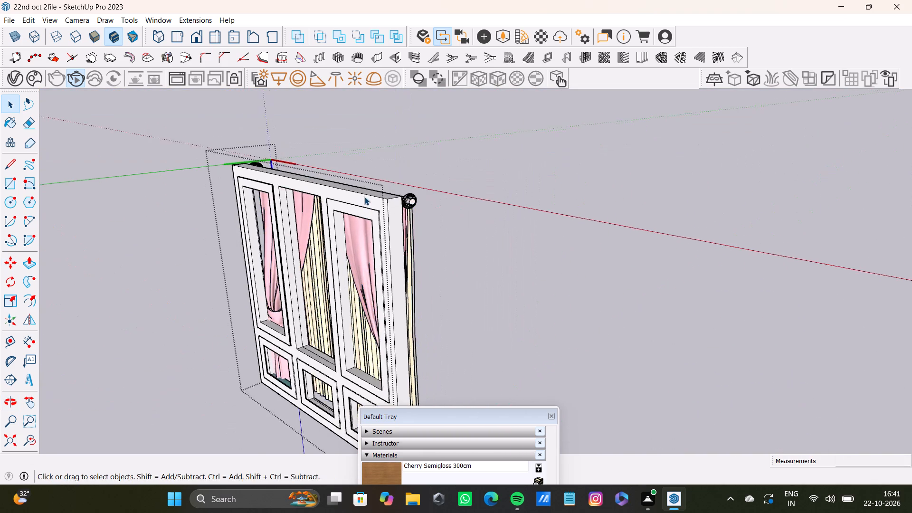
pyautogui.scroll(-4, 391, 212)
pyautogui.moveTo(392, 214); pyautogui.dragTo(521, 206, button='middle')
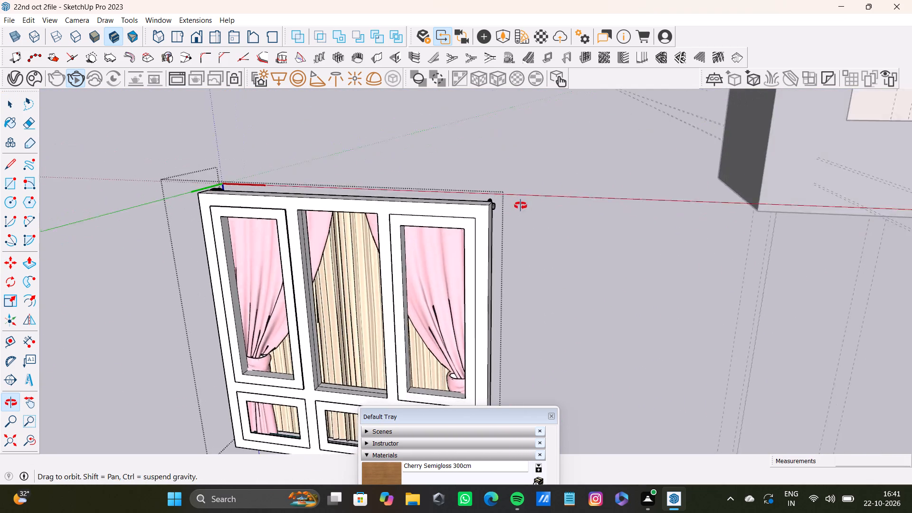
pyautogui.moveTo(521, 206); pyautogui.dragTo(583, 205, button='middle')
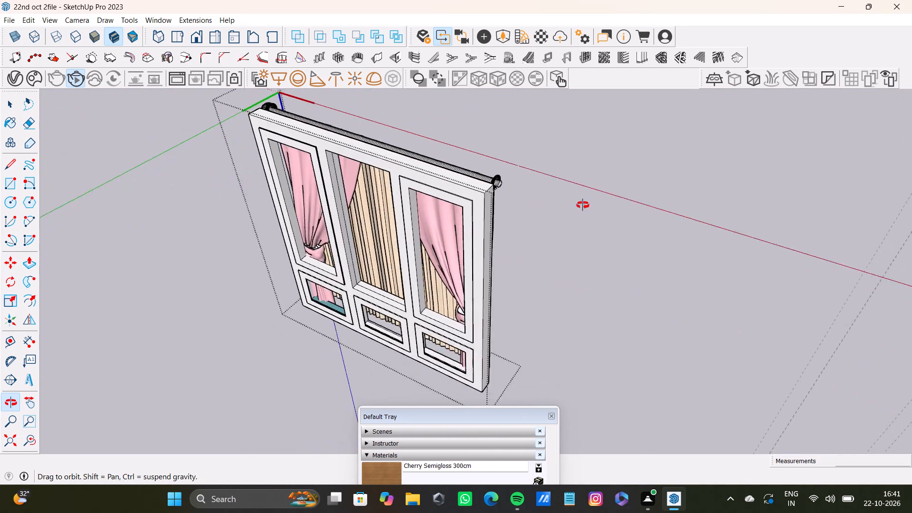
pyautogui.moveTo(583, 205); pyautogui.dragTo(663, 196, button='middle')
pyautogui.scroll(2, 234, 357)
pyautogui.moveTo(250, 347); pyautogui.dragTo(83, 277, button='middle')
pyautogui.scroll(-2, 319, 290)
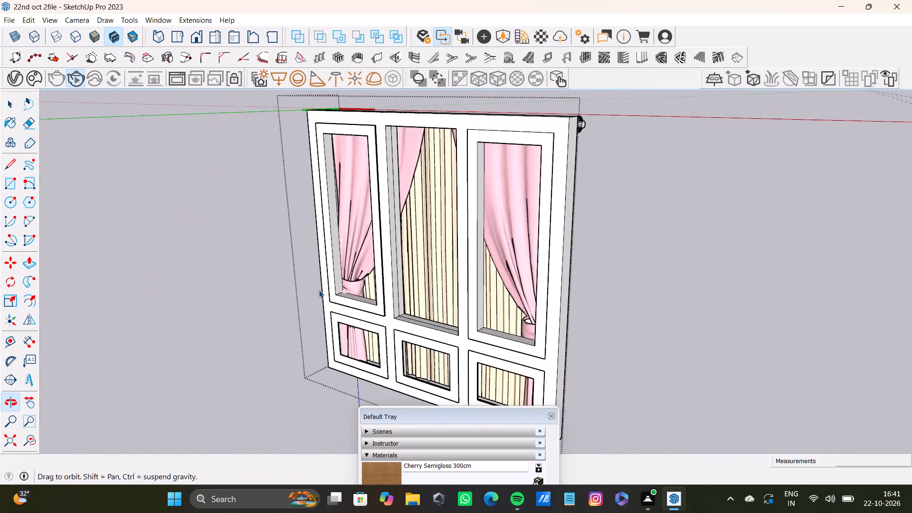
pyautogui.moveTo(330, 296); pyautogui.dragTo(80, 226, button='middle')
pyautogui.scroll(6, 251, 254)
pyautogui.doubleClick(281, 304)
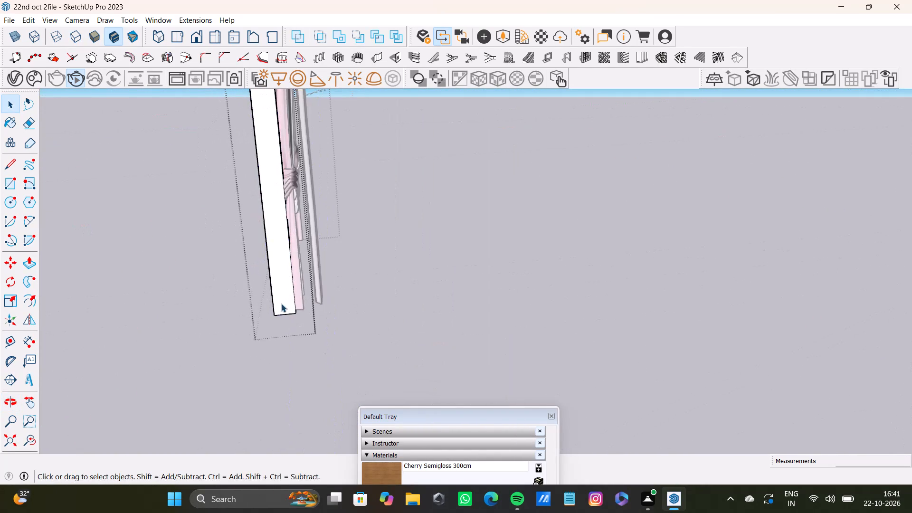
pyautogui.doubleClick(283, 304)
pyautogui.click(364, 273)
pyautogui.click(381, 255)
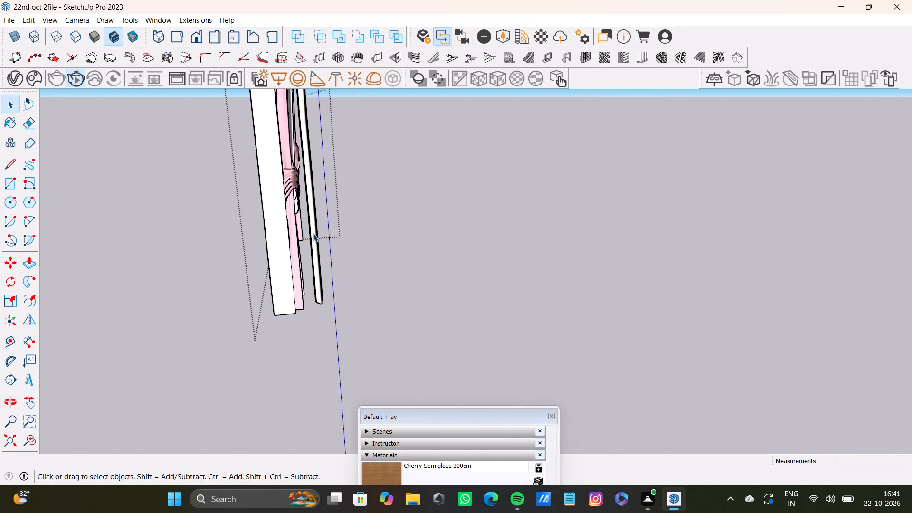
pyautogui.scroll(-4, 310, 229)
pyautogui.keyDown('shift'); pyautogui.moveTo(310, 229); pyautogui.dragTo(318, 320, button='middle'); pyautogui.keyUp('shift')
pyautogui.moveTo(299, 204); pyautogui.dragTo(540, 273, button='middle')
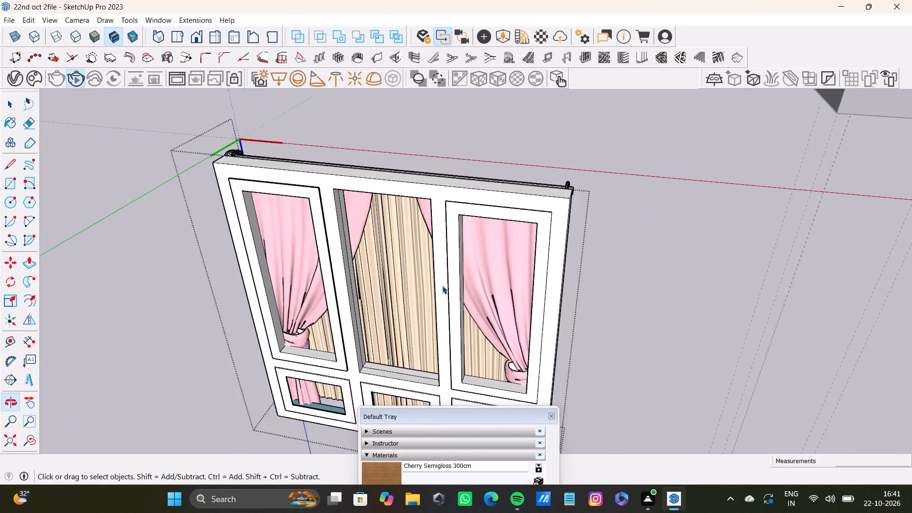
# Select the white frame and curtains together and move them by their lower corner to the lower corner of the side wall's opening.
pyautogui.scroll(-3, 435, 289)
pyautogui.moveTo(387, 297); pyautogui.dragTo(475, 310, button='middle')
pyautogui.moveTo(369, 193); pyautogui.dragTo(685, 401)
pyautogui.moveTo(691, 390); pyautogui.dragTo(563, 269, button='middle')
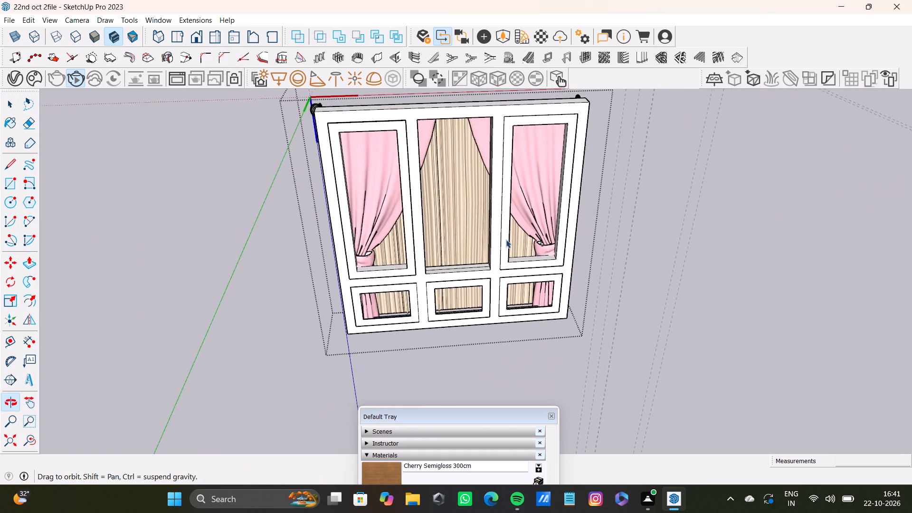
pyautogui.keyDown('shift'); pyautogui.moveTo(376, 139); pyautogui.dragTo(369, 188, button='middle'); pyautogui.keyUp('shift')
pyautogui.moveTo(255, 109); pyautogui.dragTo(652, 359)
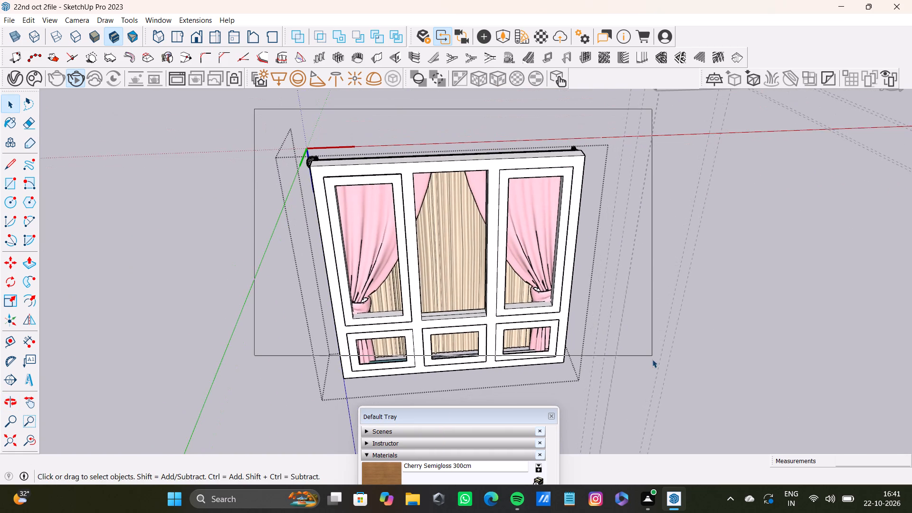
pyautogui.moveTo(652, 359); pyautogui.dragTo(646, 384)
pyautogui.moveTo(649, 380); pyautogui.dragTo(324, 316, button='middle')
pyautogui.scroll(-4, 511, 355)
pyautogui.keyDown('shift'); pyautogui.moveTo(518, 344); pyautogui.dragTo(499, 226, button='middle'); pyautogui.keyUp('shift')
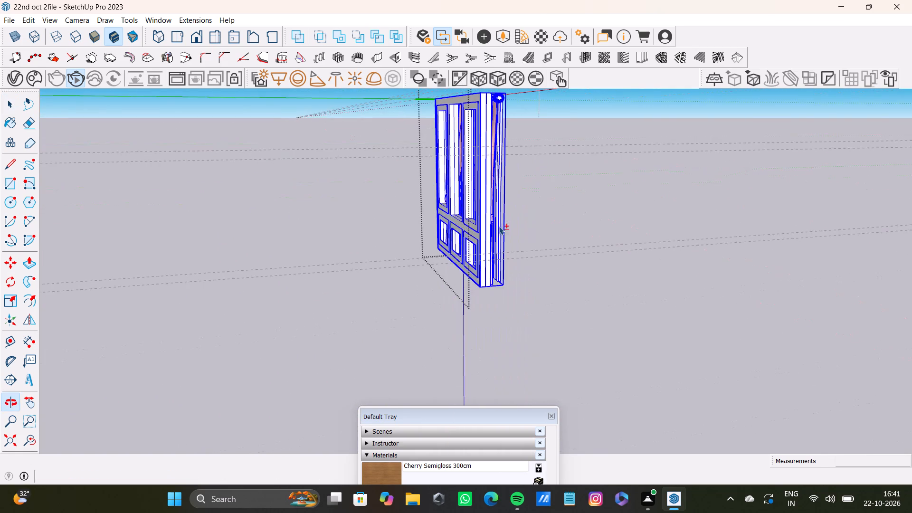
pyautogui.press('m')
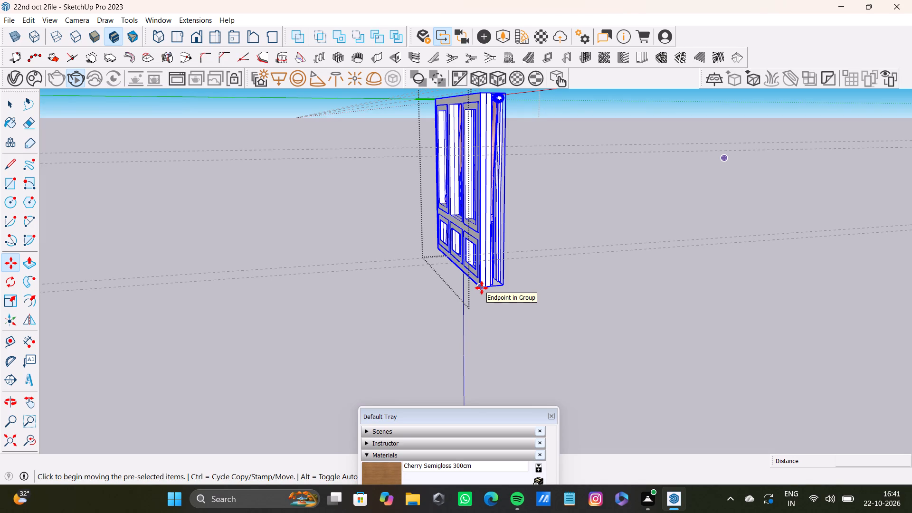
pyautogui.moveTo(482, 288); pyautogui.dragTo(505, 281)
pyautogui.scroll(-12, 685, 288)
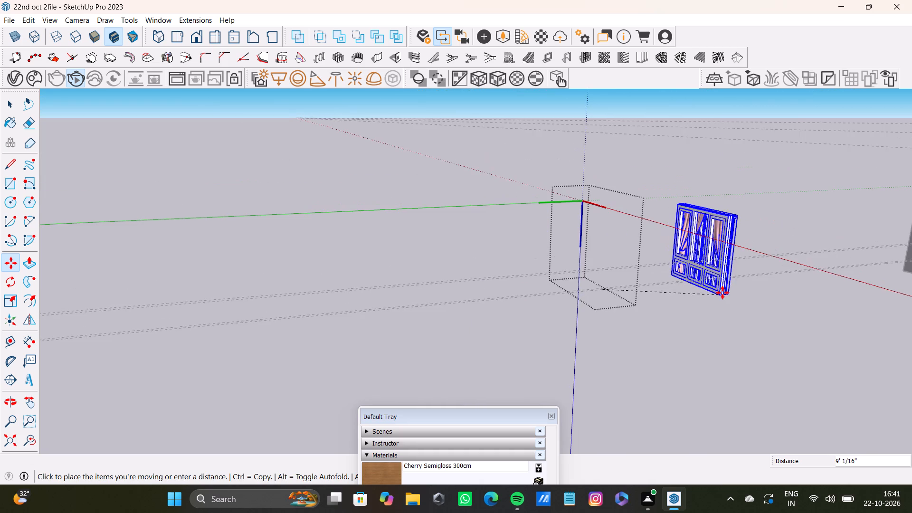
pyautogui.keyDown('shift'); pyautogui.moveTo(722, 293); pyautogui.dragTo(332, 323, button='middle'); pyautogui.keyUp('shift')
pyautogui.scroll(-6, 585, 299)
pyautogui.keyDown('shift'); pyautogui.moveTo(583, 299); pyautogui.dragTo(485, 337, button='middle'); pyautogui.keyUp('shift')
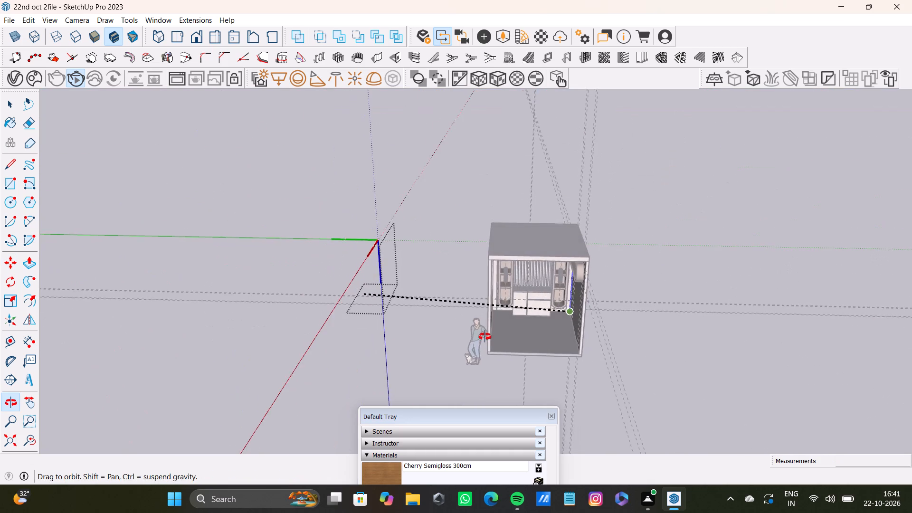
pyautogui.keyDown('shift'); pyautogui.moveTo(485, 337); pyautogui.dragTo(408, 345, button='middle'); pyautogui.keyUp('shift')
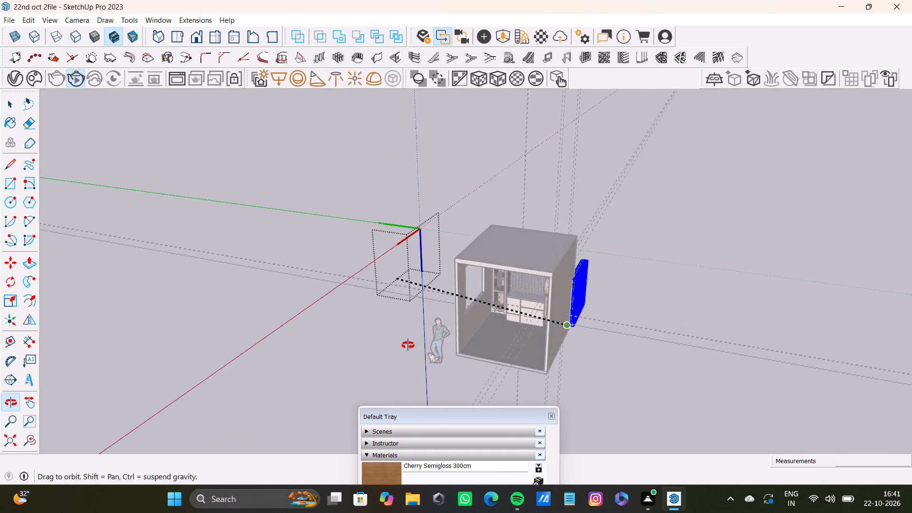
pyautogui.keyDown('shift'); pyautogui.moveTo(408, 345); pyautogui.dragTo(340, 343, button='middle'); pyautogui.keyUp('shift')
pyautogui.scroll(17, 470, 310)
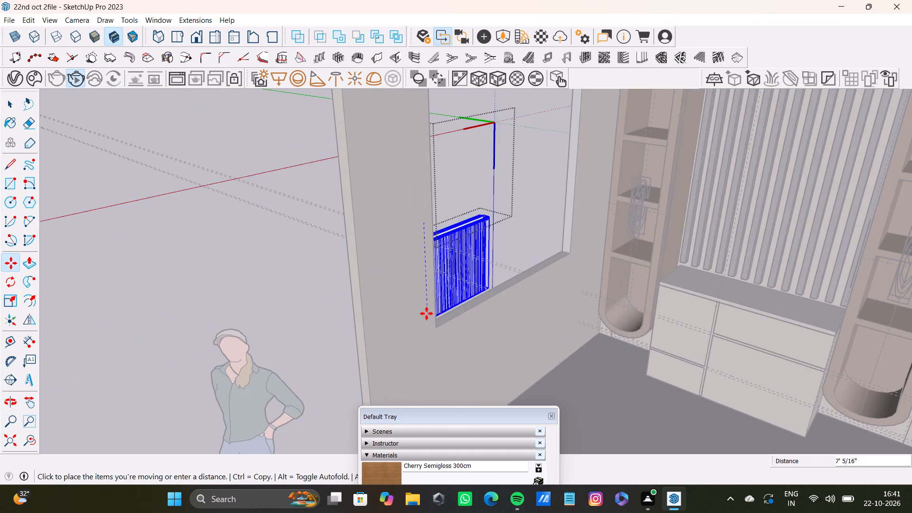
pyautogui.scroll(4, 427, 313)
pyautogui.click(439, 327)
# Shift the selected window parts about 3" along the green axis into the thickness of the side wall.
pyautogui.scroll(4, 466, 340)
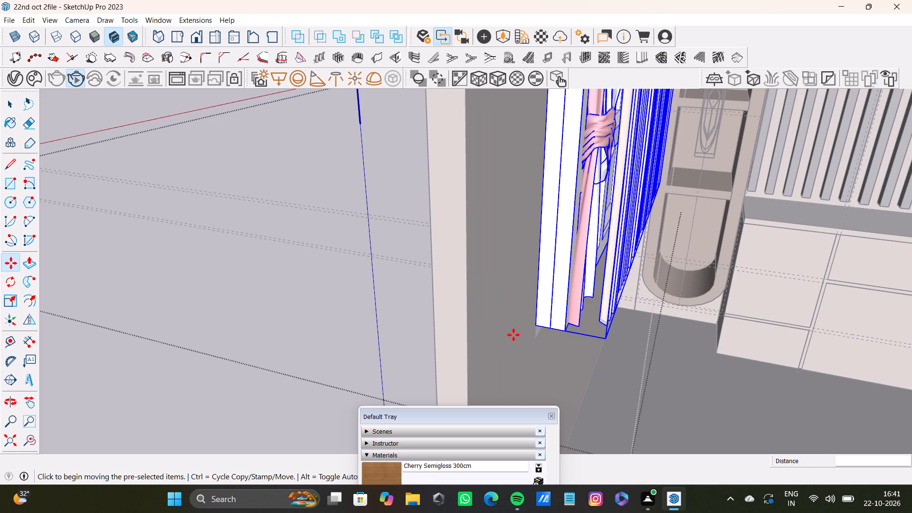
pyautogui.click(606, 337)
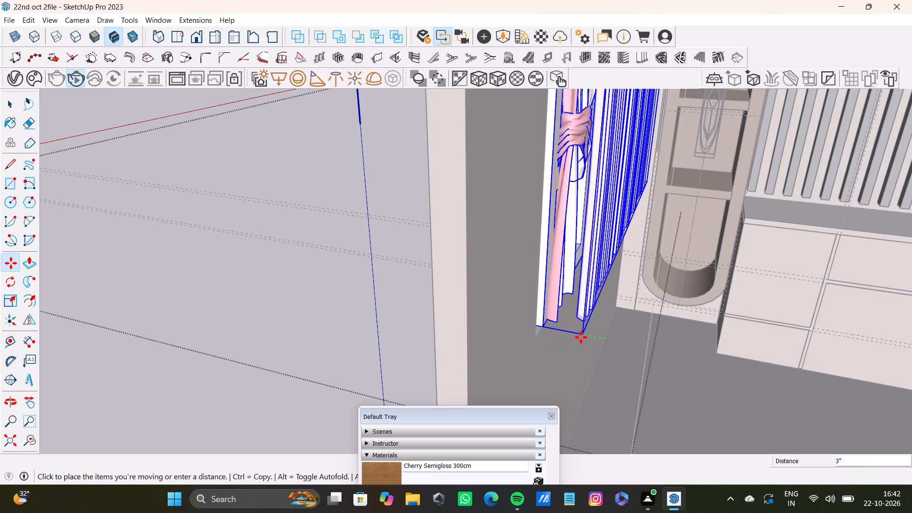
pyautogui.click(578, 339)
# Lower the selected window parts so their bottom corner meets the lower corner of the side wall's opening.
pyautogui.scroll(-6, 587, 237)
pyautogui.moveTo(588, 237); pyautogui.dragTo(503, 210, button='middle')
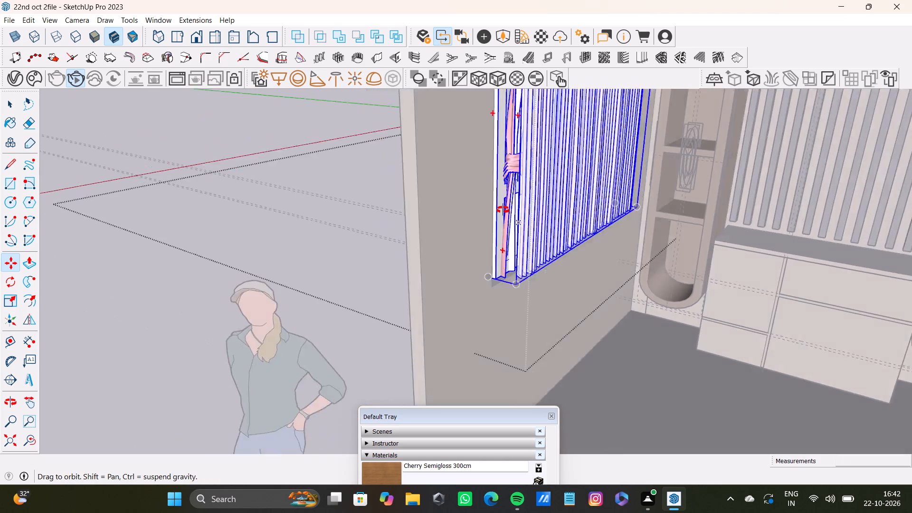
pyautogui.moveTo(503, 210); pyautogui.dragTo(502, 210, button='middle')
pyautogui.scroll(11, 426, 264)
pyautogui.moveTo(488, 259); pyautogui.dragTo(494, 217, button='middle')
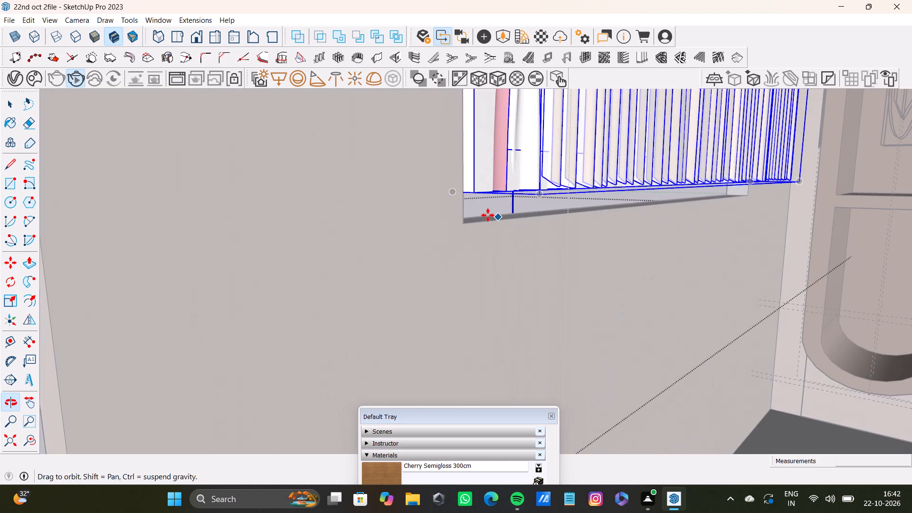
pyautogui.click(473, 187)
pyautogui.click(466, 215)
pyautogui.scroll(-5, 466, 216)
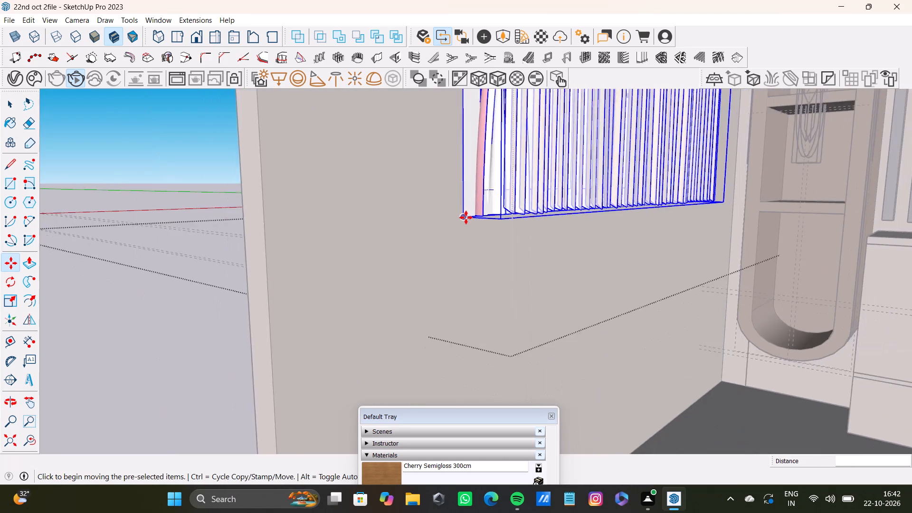
# Examine the refitted curtained window from inside the room and from outside the side wall.
pyautogui.scroll(-1, 466, 218)
pyautogui.moveTo(466, 218); pyautogui.dragTo(453, 319, button='middle')
pyautogui.scroll(-4, 450, 310)
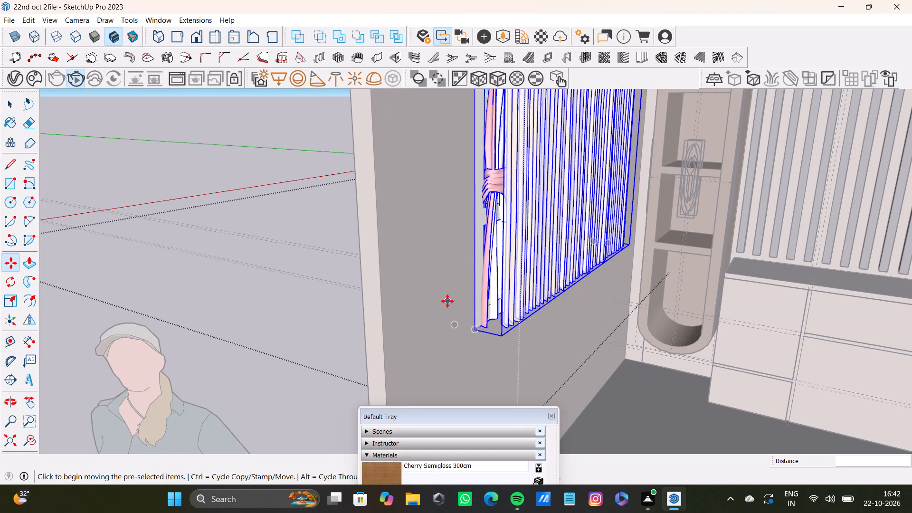
pyautogui.scroll(-8, 451, 300)
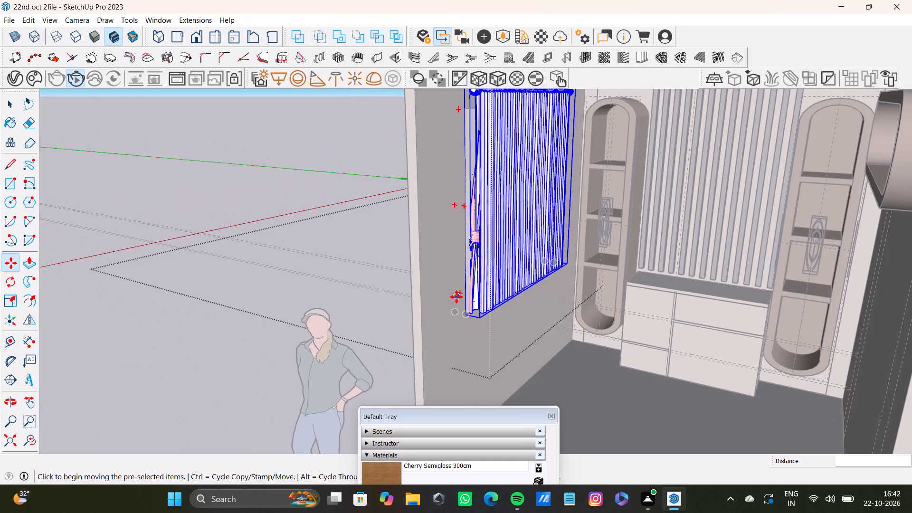
pyautogui.scroll(-3, 456, 297)
pyautogui.moveTo(456, 296); pyautogui.dragTo(823, 298, button='middle')
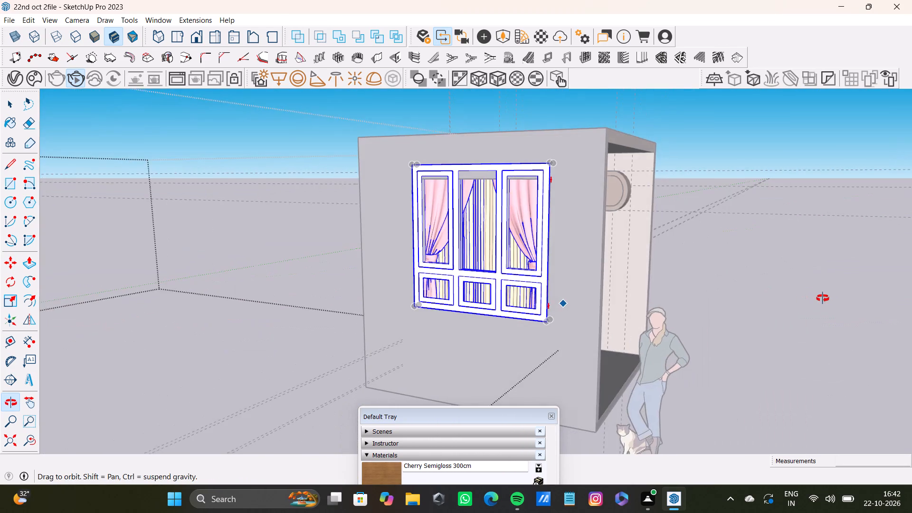
pyautogui.moveTo(823, 298); pyautogui.dragTo(836, 297, button='middle')
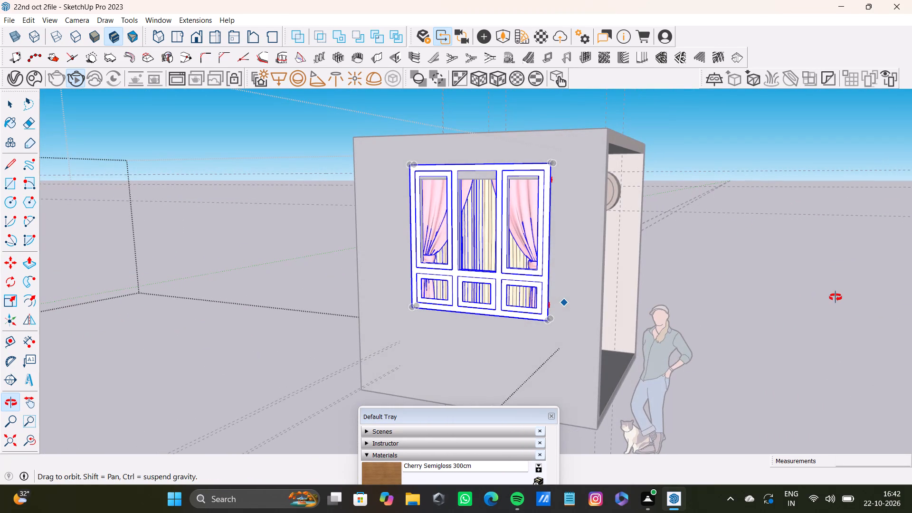
pyautogui.moveTo(836, 297); pyautogui.dragTo(685, 320, button='middle')
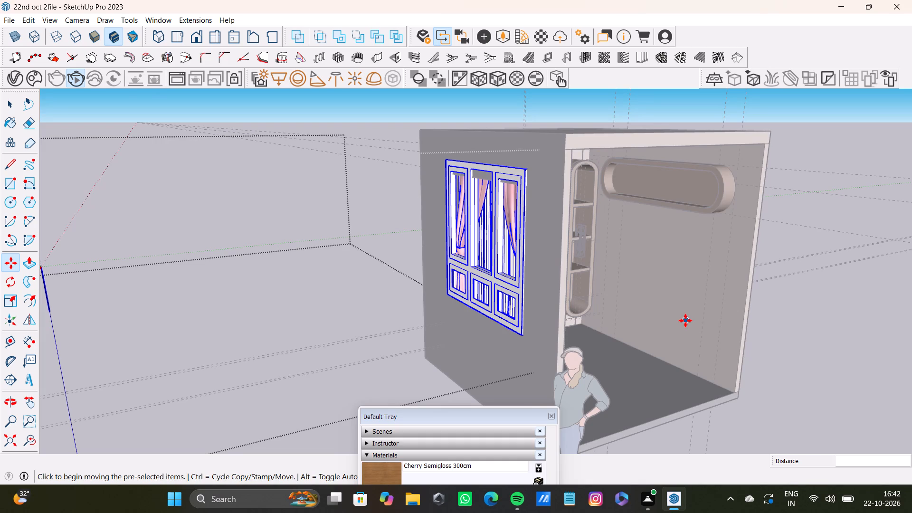
# Deselect the window parts and leave the open room group's editing.
pyautogui.press('space')
pyautogui.click(397, 141)
pyautogui.scroll(-4, 499, 236)
pyautogui.moveTo(512, 240); pyautogui.dragTo(283, 228, button='middle')
pyautogui.scroll(3, 402, 221)
pyautogui.scroll(-4, 444, 232)
pyautogui.moveTo(449, 247); pyautogui.dragTo(503, 249, button='middle')
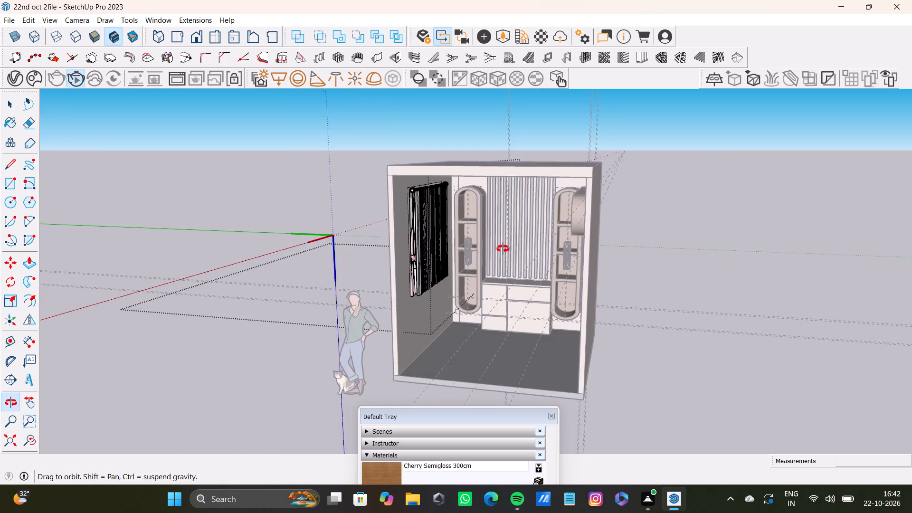
pyautogui.moveTo(503, 249); pyautogui.dragTo(507, 247, button='middle')
pyautogui.click(665, 212)
pyautogui.press('space')
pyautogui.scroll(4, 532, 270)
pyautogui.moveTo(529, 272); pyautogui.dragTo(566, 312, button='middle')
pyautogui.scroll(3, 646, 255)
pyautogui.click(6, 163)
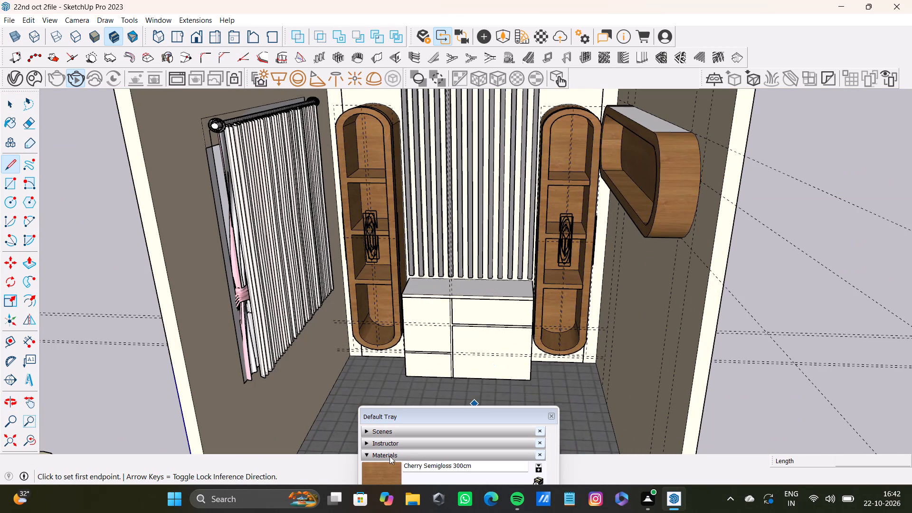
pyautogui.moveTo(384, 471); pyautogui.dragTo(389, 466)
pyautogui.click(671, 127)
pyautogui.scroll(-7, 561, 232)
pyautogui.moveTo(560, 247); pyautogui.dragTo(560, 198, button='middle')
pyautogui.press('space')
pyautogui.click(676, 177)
# Close the floating Default Tray with a view into the room's interior.
pyautogui.scroll(9, 516, 199)
pyautogui.moveTo(508, 204); pyautogui.dragTo(461, 185, button='middle')
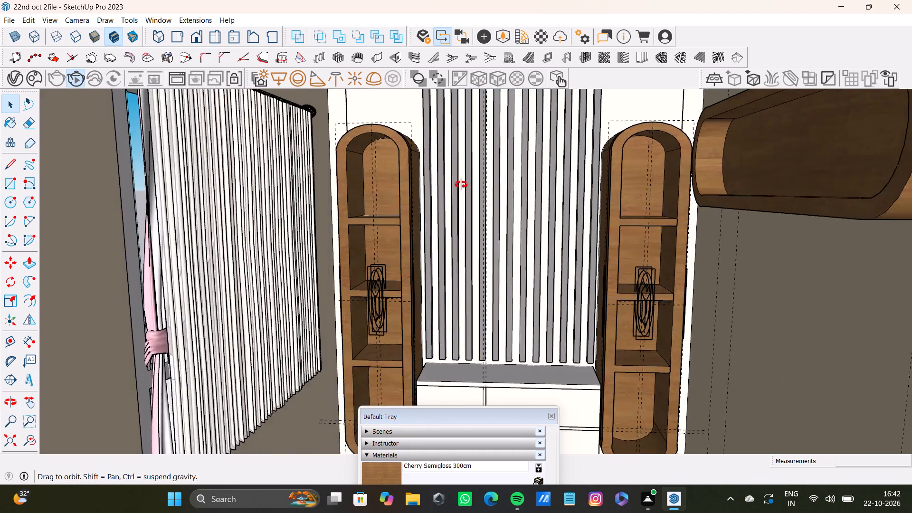
pyautogui.moveTo(461, 185); pyautogui.dragTo(471, 106, button='middle')
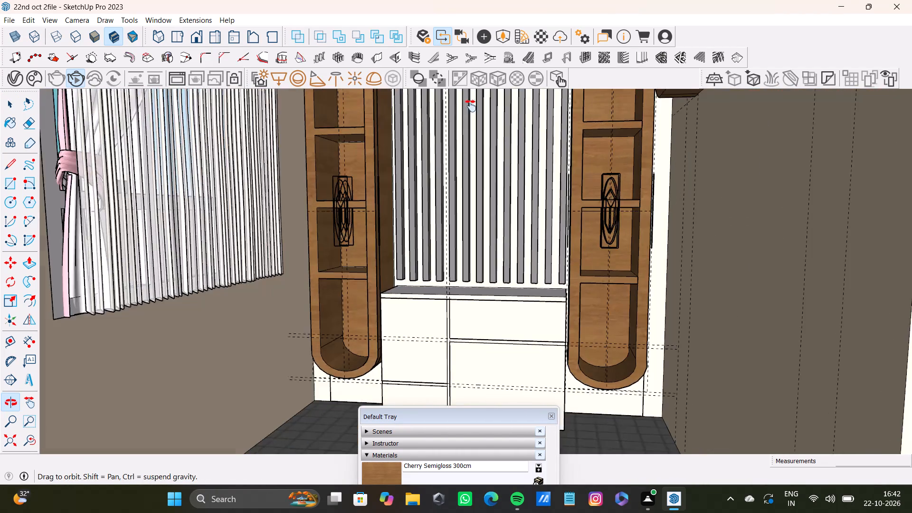
pyautogui.moveTo(471, 106); pyautogui.dragTo(511, 161, button='middle')
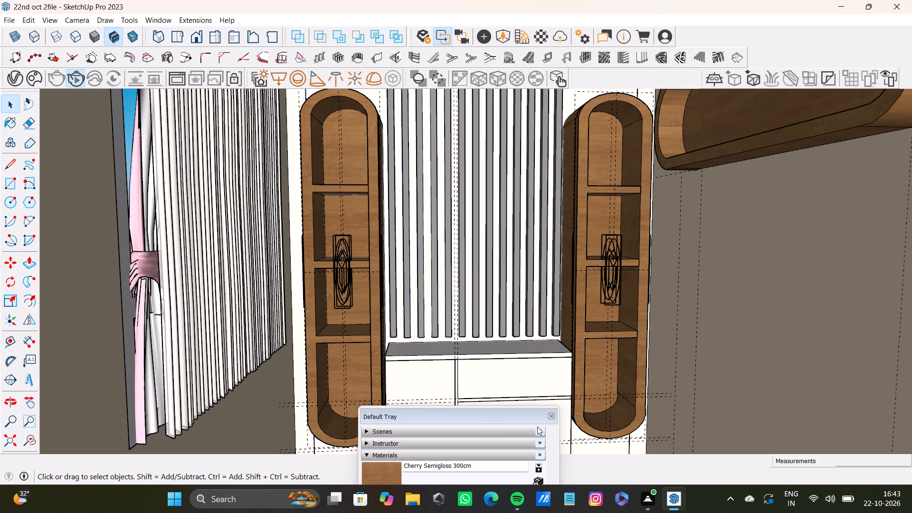
pyautogui.click(551, 419)
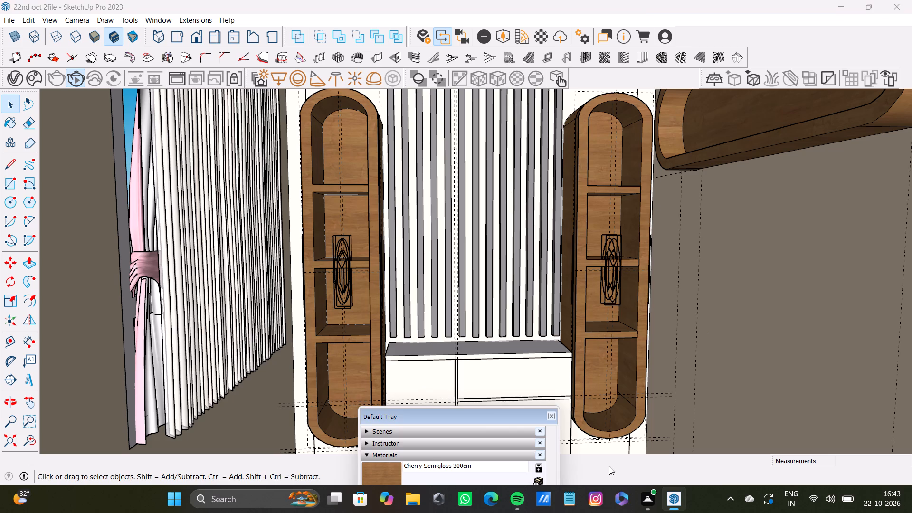
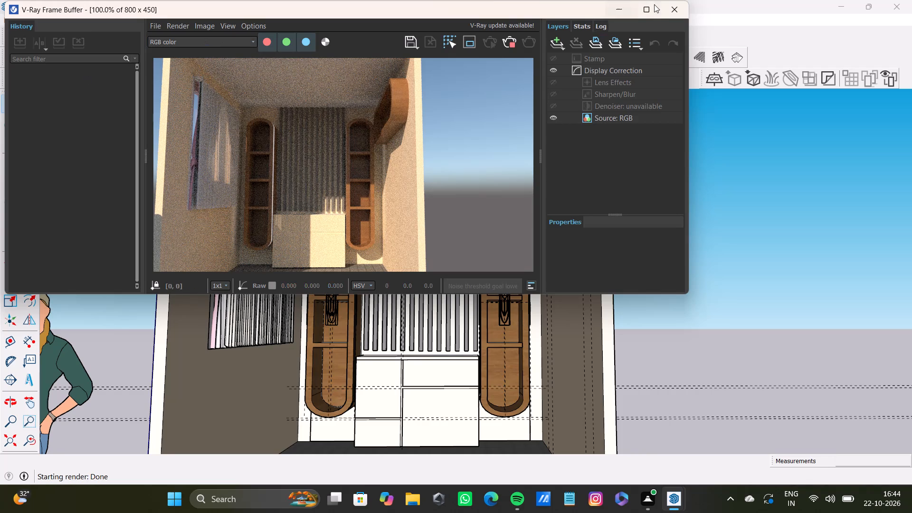
# Close the V-Ray Frame Buffer showing the interior render and return to the room model.
pyautogui.click(671, 6)
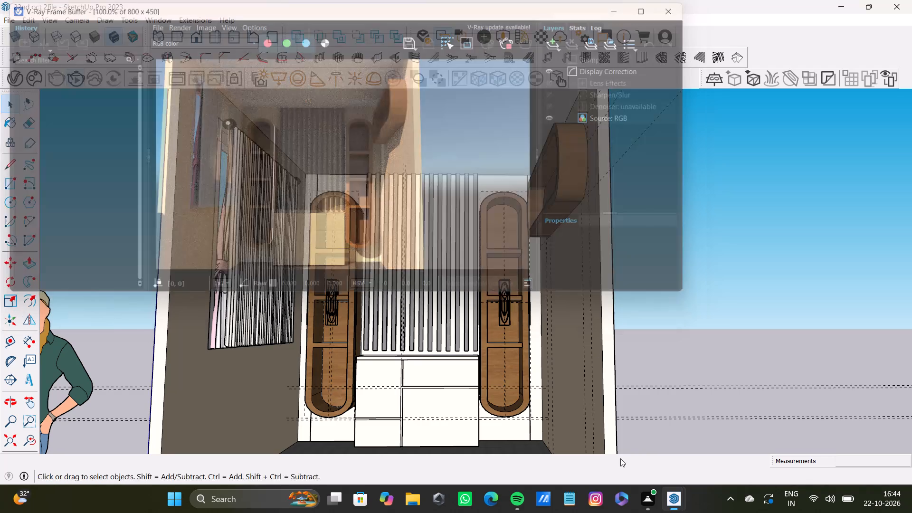
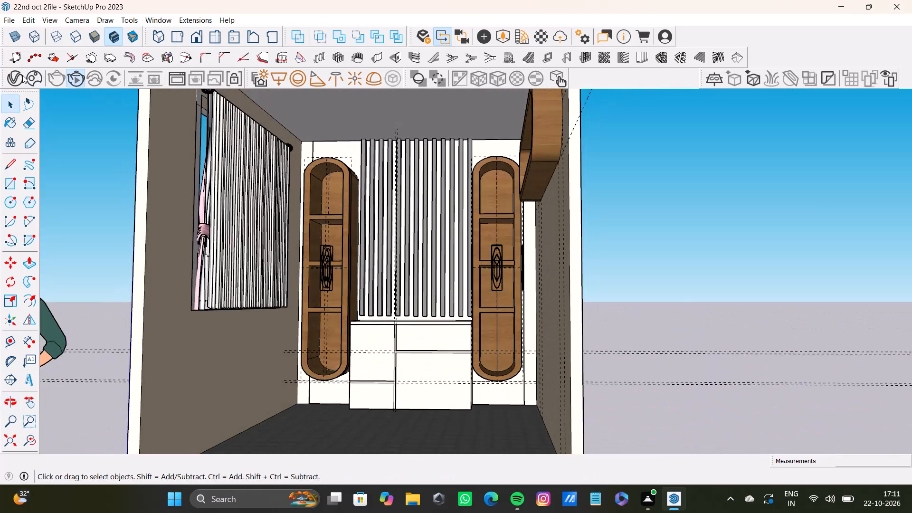
# Start an interactive V-Ray render of the room and reposition the frame buffer window.
pyautogui.click(83, 76)
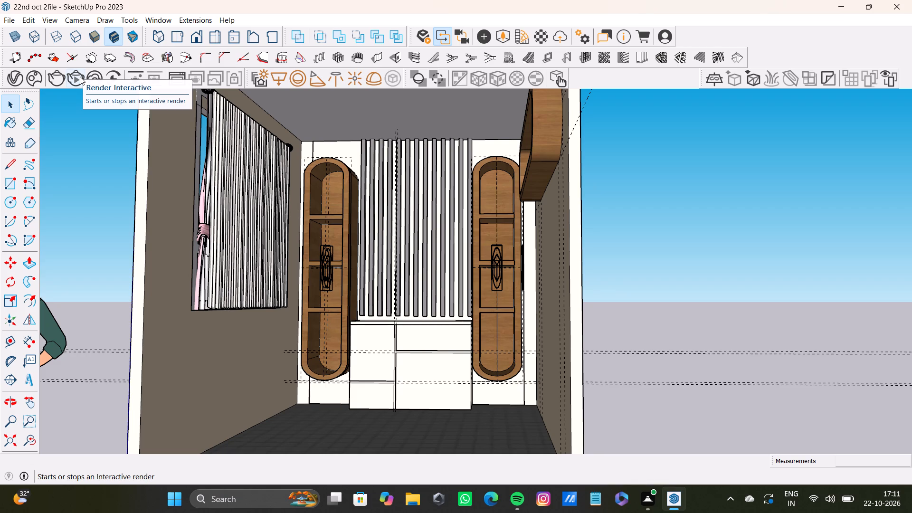
pyautogui.click(72, 76)
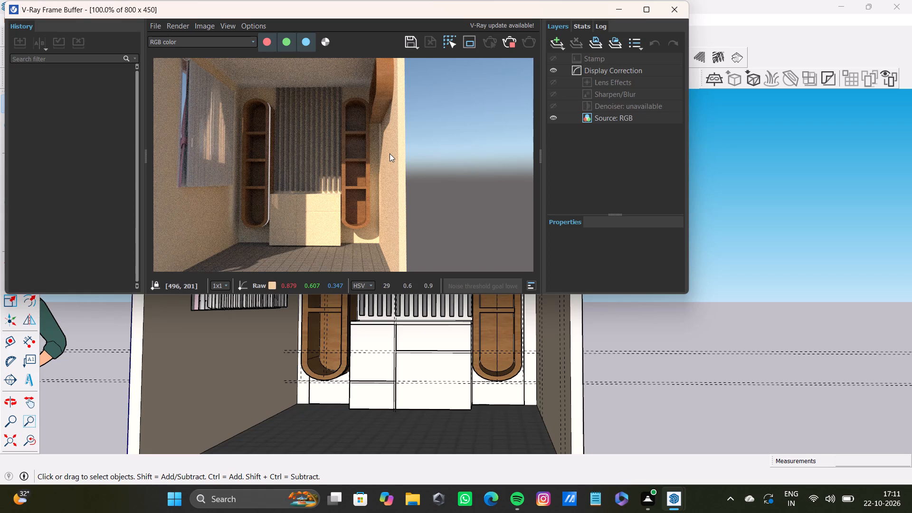
pyautogui.moveTo(462, 15); pyautogui.dragTo(566, 96)
# Set the SunLight intensity to 0 in the V-Ray Asset Editor.
pyautogui.click(18, 75)
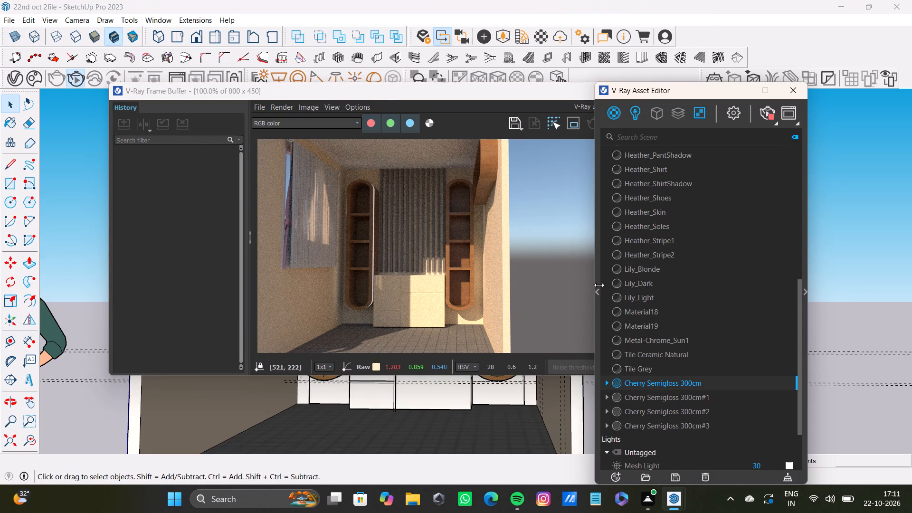
pyautogui.scroll(-3, 653, 370)
pyautogui.moveTo(764, 426); pyautogui.dragTo(741, 425)
pyautogui.press('BackSpace')
pyautogui.press('0')
pyautogui.press('Return')
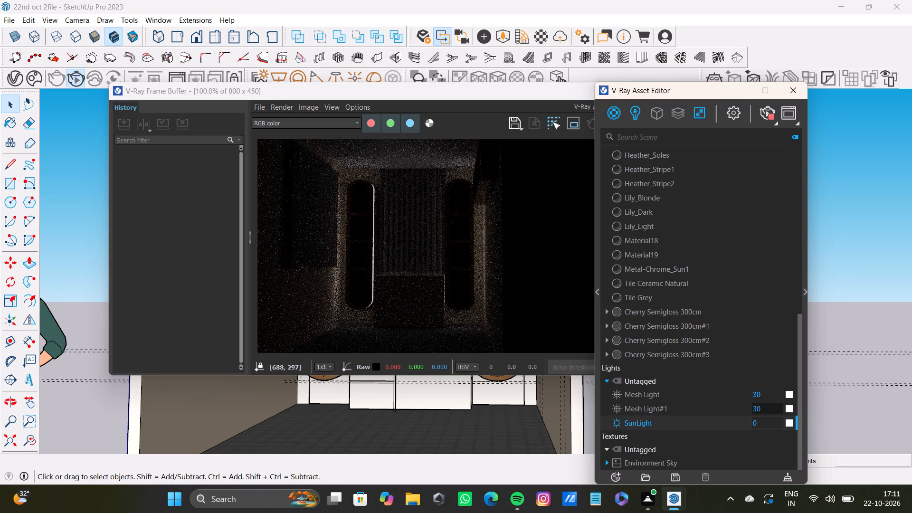
# Set the intensity of both Mesh Light#1 and Mesh Light to 90.
pyautogui.moveTo(768, 407); pyautogui.dragTo(744, 409)
pyautogui.press('BackSpace')
pyautogui.write('90')
pyautogui.press('Return')
pyautogui.moveTo(767, 396); pyautogui.dragTo(737, 398)
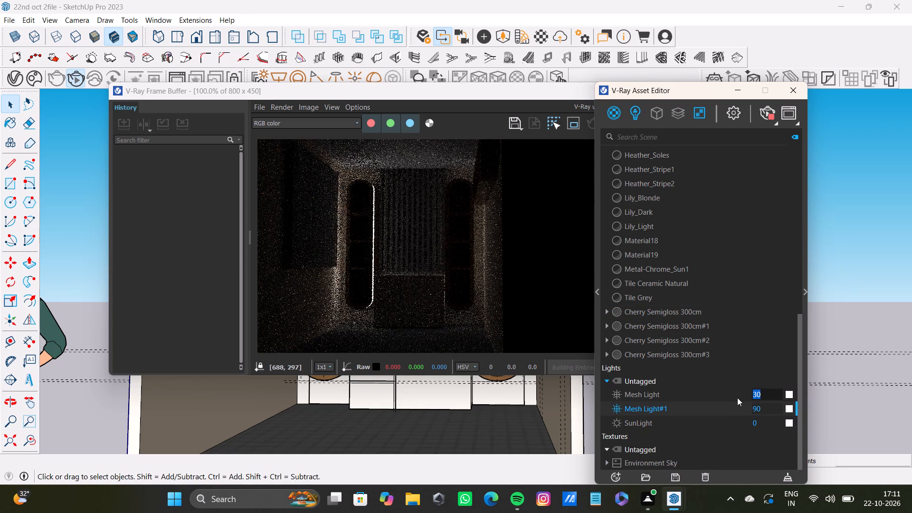
pyautogui.moveTo(737, 398); pyautogui.dragTo(732, 397)
pyautogui.press('BackSpace')
pyautogui.write('90')
pyautogui.press('Return')
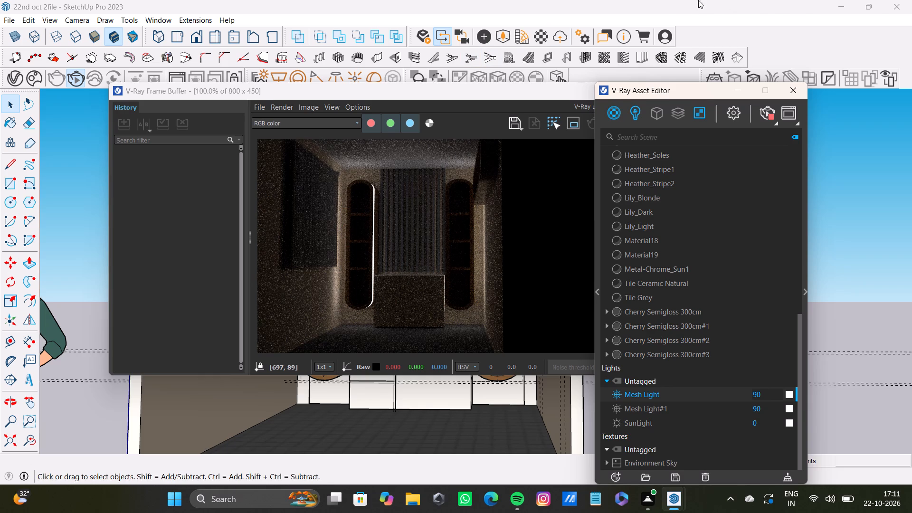
# Place a V-Ray Dome Light on the room floor beside the window wall and view the updated render.
pyautogui.click(371, 75)
pyautogui.scroll(-3, 279, 323)
pyautogui.click(241, 437)
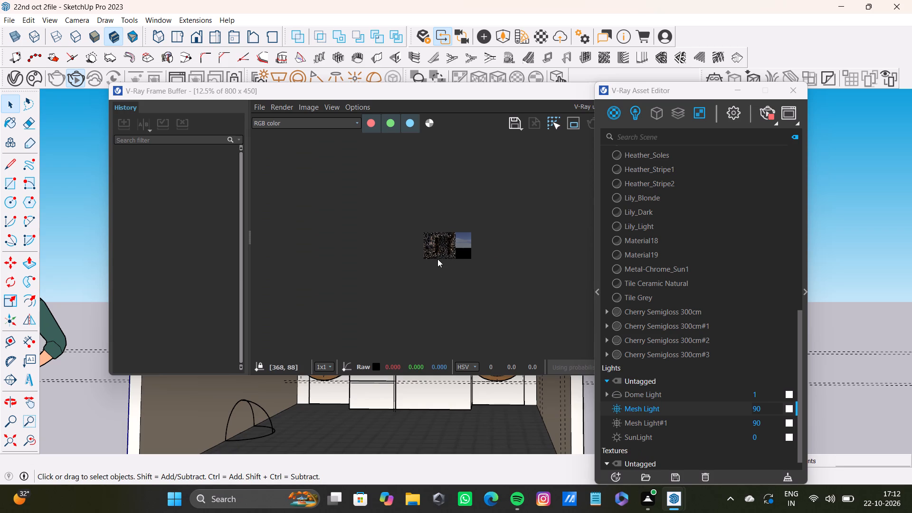
pyautogui.scroll(3, 429, 270)
pyautogui.moveTo(424, 276); pyautogui.dragTo(432, 282, button='middle')
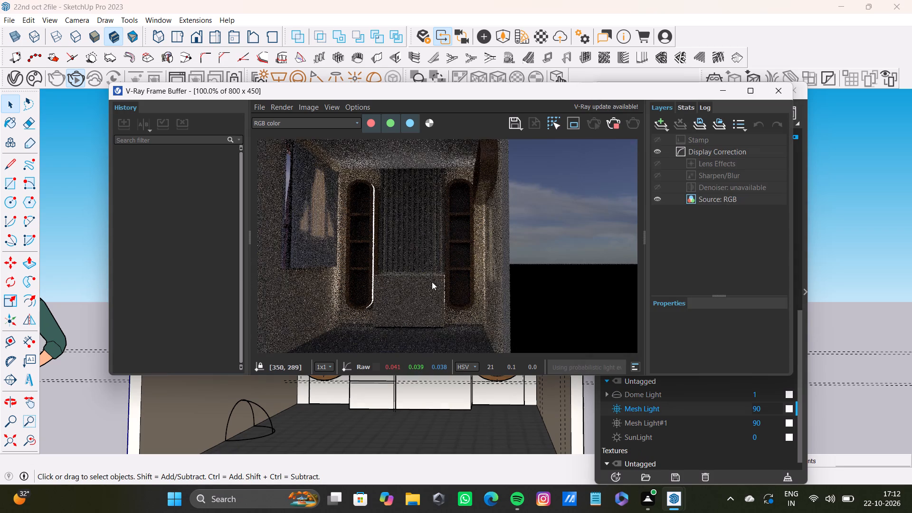
pyautogui.moveTo(432, 282); pyautogui.dragTo(435, 284, button='middle')
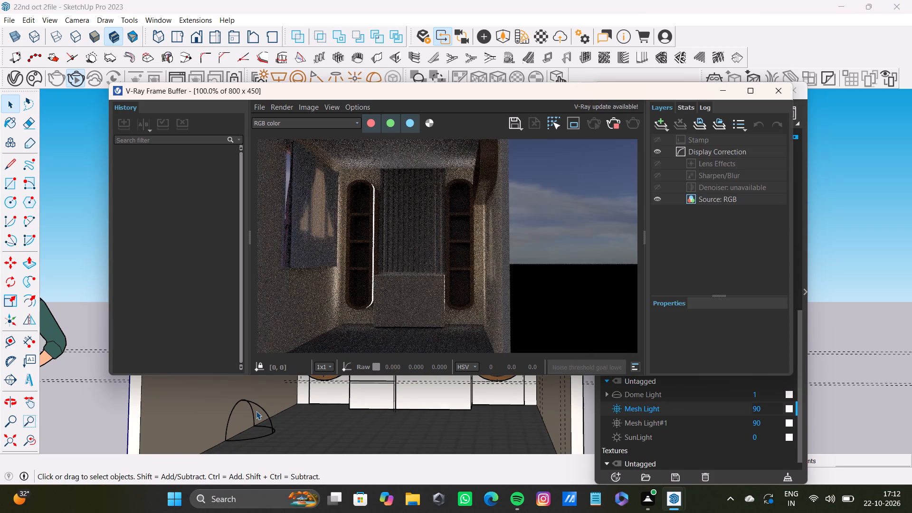
# Move the dome light from beside the window wall to the middle of the floor's open front edge.
pyautogui.scroll(-3, 255, 410)
pyautogui.keyDown('shift'); pyautogui.moveTo(256, 409); pyautogui.dragTo(256, 378, button='middle'); pyautogui.keyUp('shift')
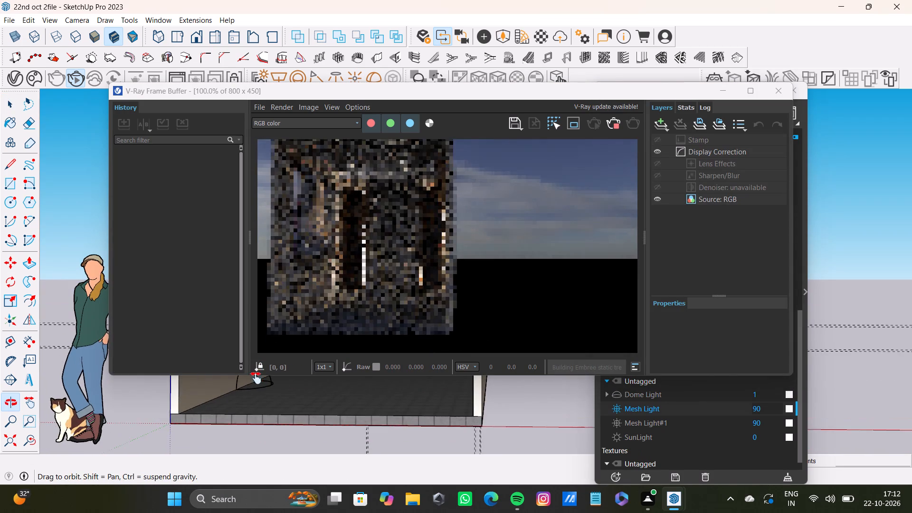
pyautogui.keyDown('shift'); pyautogui.moveTo(256, 378); pyautogui.dragTo(257, 380, button='middle'); pyautogui.keyUp('shift')
pyautogui.click(257, 391)
pyautogui.press('m')
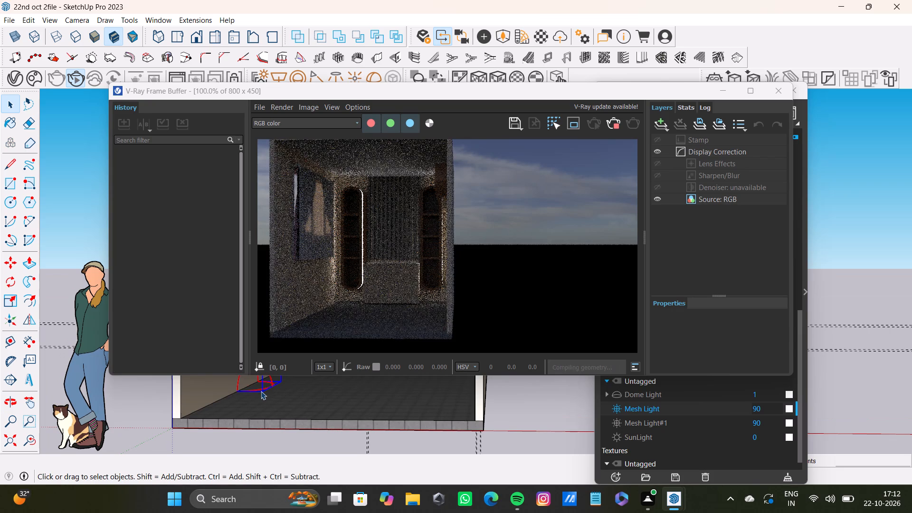
pyautogui.moveTo(268, 392); pyautogui.dragTo(273, 392)
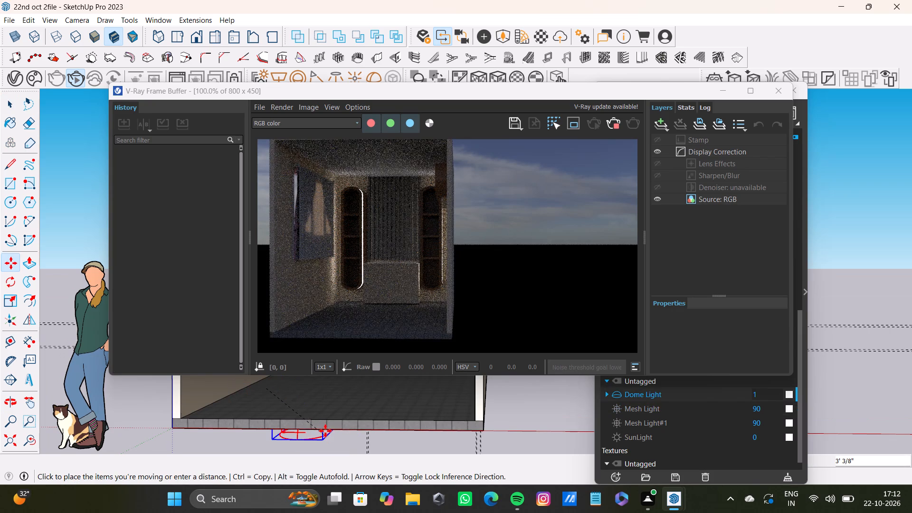
pyautogui.click(346, 419)
pyautogui.scroll(-6, 332, 422)
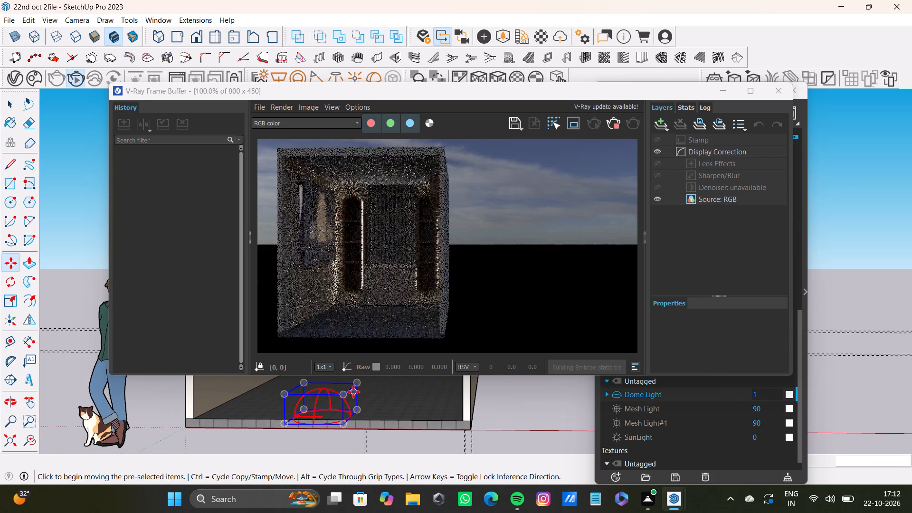
pyautogui.press('space')
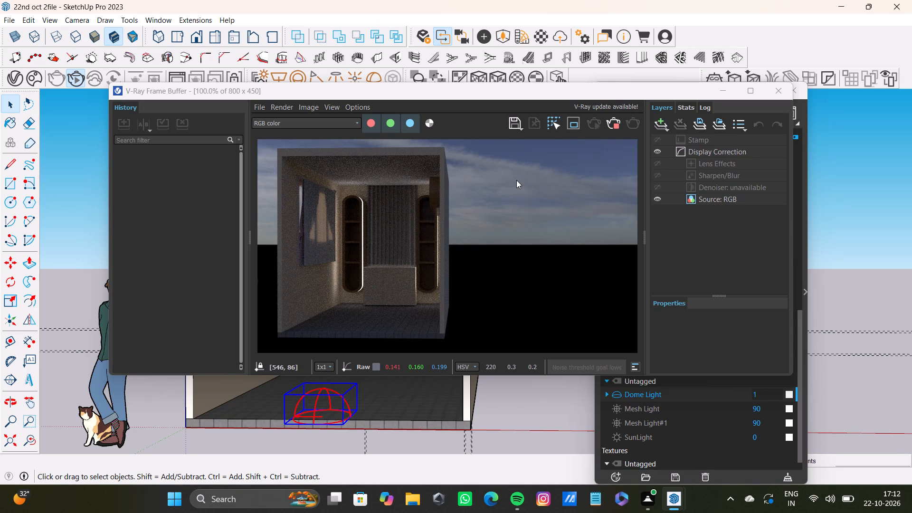
# Save the rendered image as a PNG named 22nd oct vray4 in the pdfs folder.
pyautogui.click(518, 126)
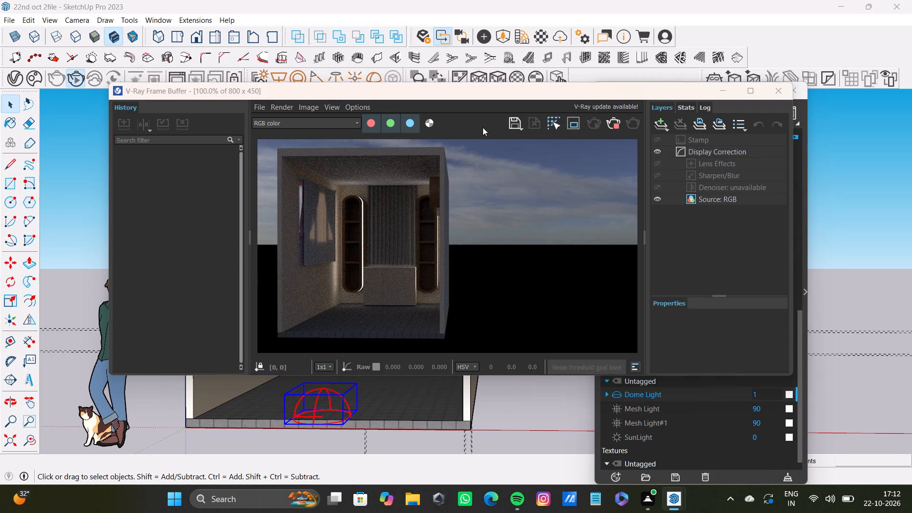
pyautogui.click(226, 249)
pyautogui.write('22')
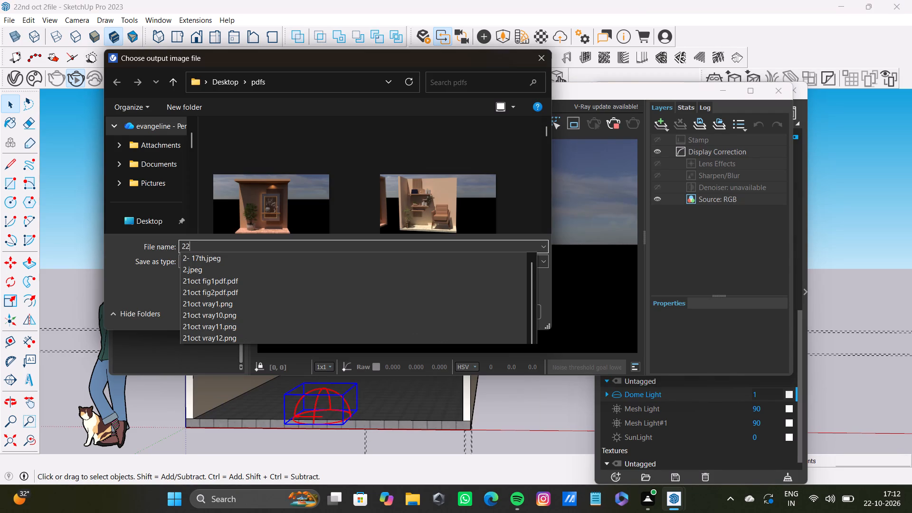
pyautogui.write('nd oct')
pyautogui.press('space')
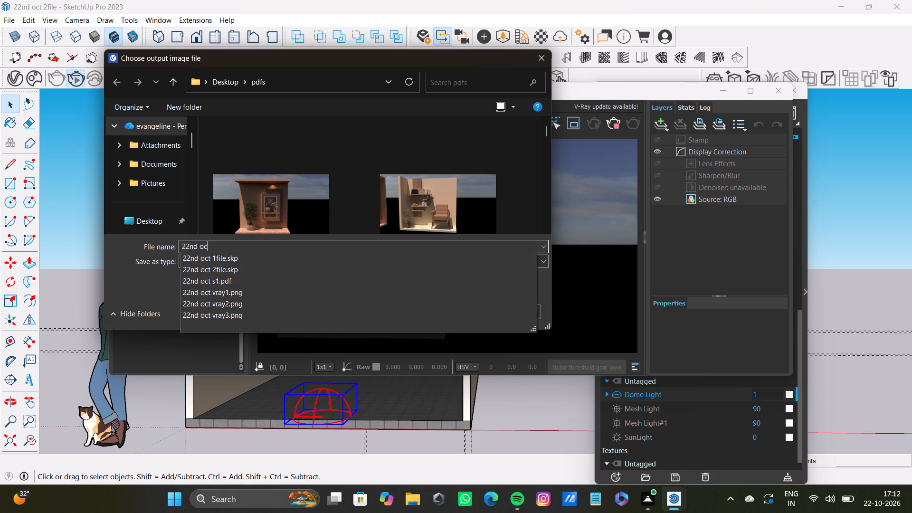
pyautogui.write('vray4')
pyautogui.press('Return')
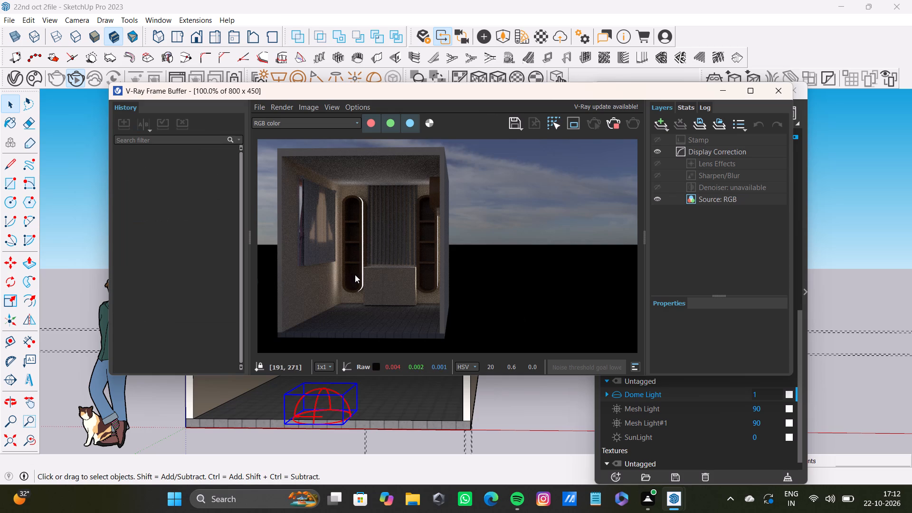
# Render the room interactively from a closer view showing both arched shelf units and the wall-mounted shelf.
pyautogui.click(778, 92)
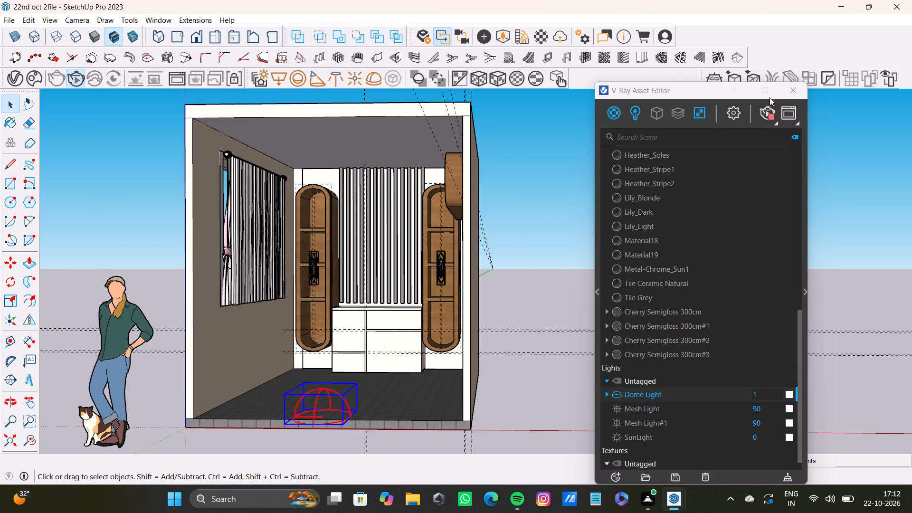
pyautogui.scroll(7, 317, 378)
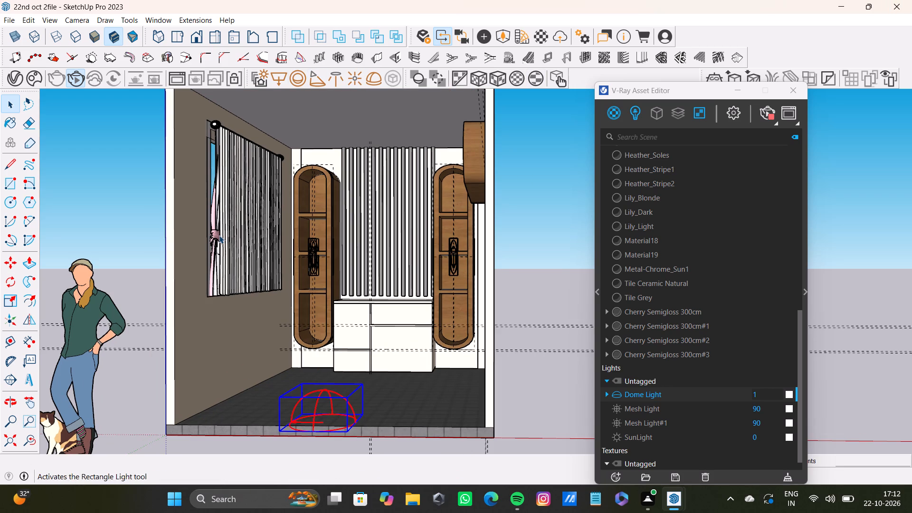
pyautogui.scroll(-7, 287, 348)
pyautogui.moveTo(281, 344); pyautogui.dragTo(337, 373, button='middle')
pyautogui.keyDown('shift'); pyautogui.scroll(8, 316, 342); pyautogui.keyUp('shift')
pyautogui.moveTo(314, 329); pyautogui.dragTo(361, 279, button='middle')
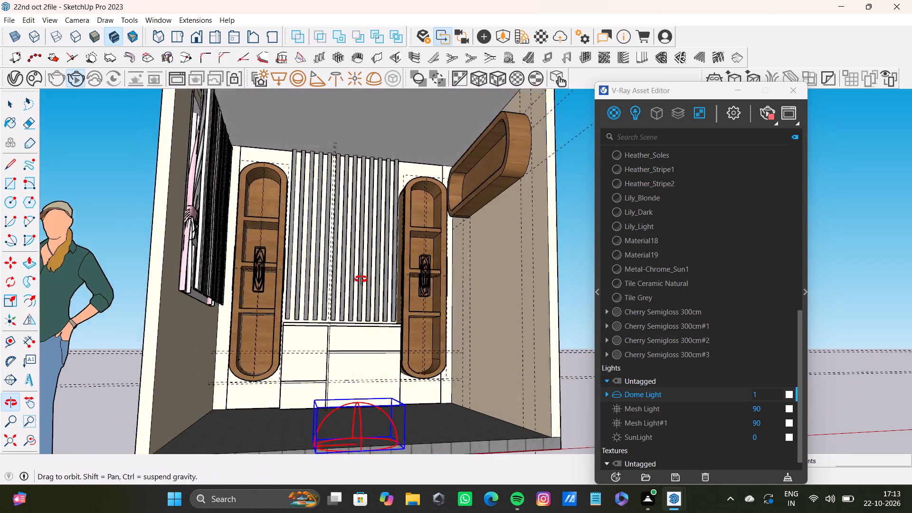
pyautogui.moveTo(361, 279); pyautogui.dragTo(322, 306, button='middle')
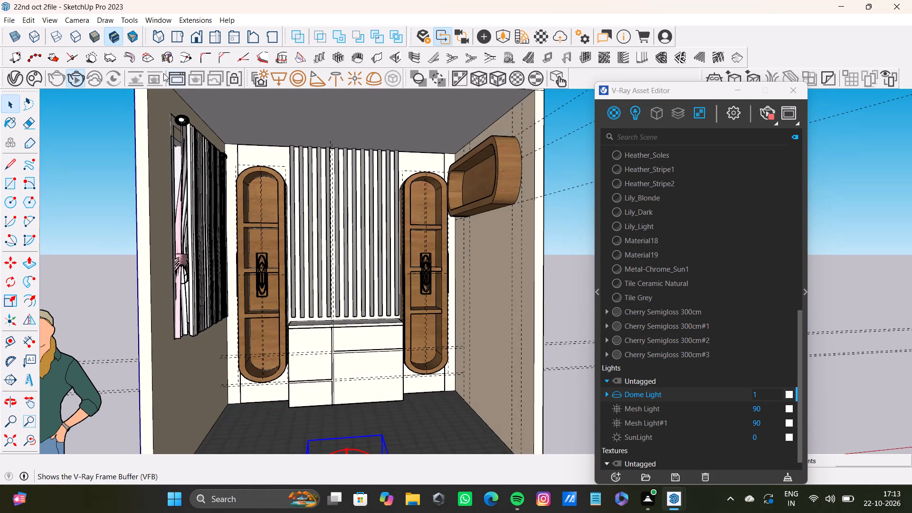
pyautogui.click(86, 86)
pyautogui.click(70, 84)
pyautogui.click(70, 84)
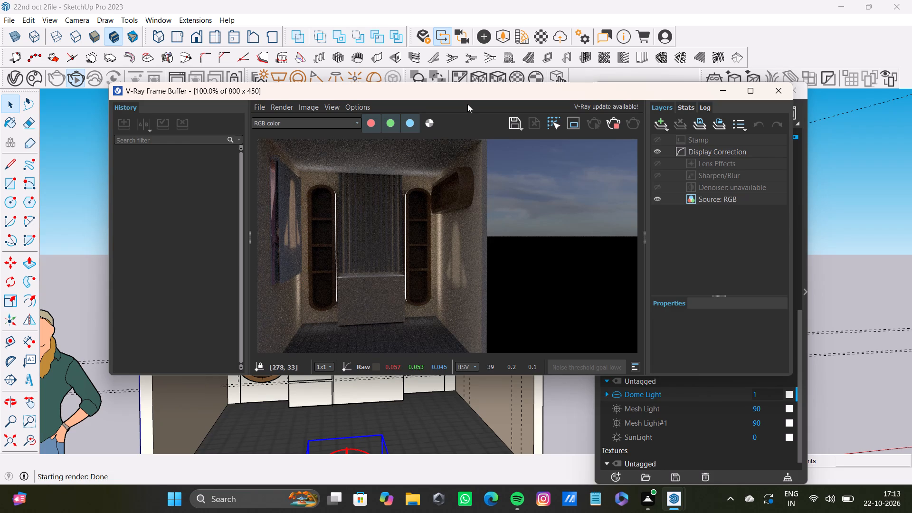
pyautogui.click(511, 123)
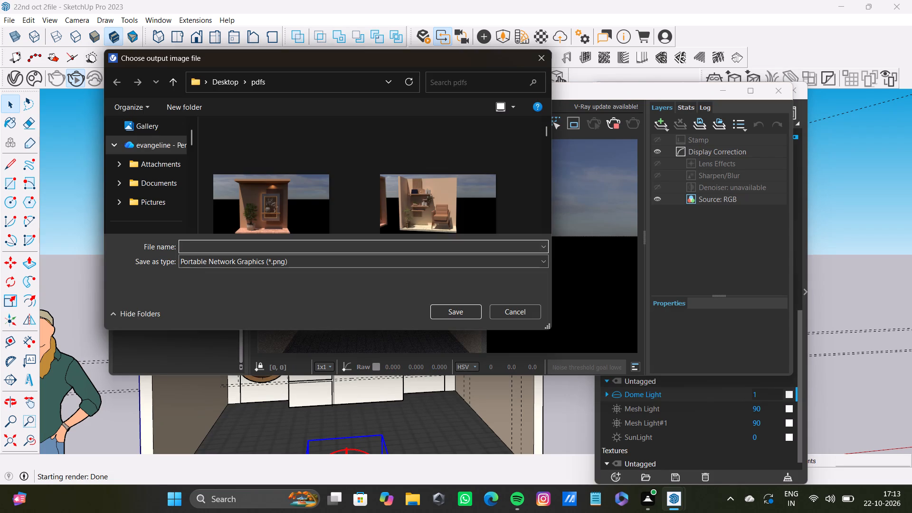
pyautogui.click(538, 60)
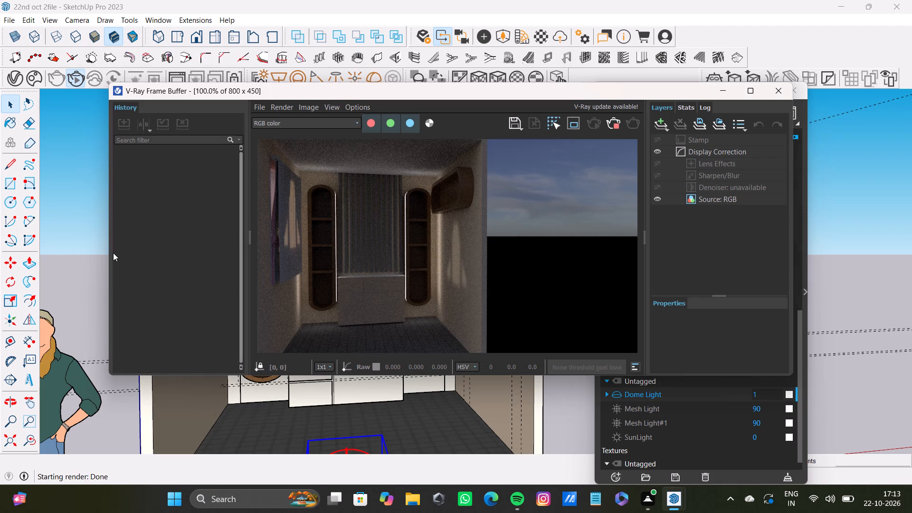
# Give Mesh Light a warm peach colour, entering a temperature of 3500 K and lightening the tint to about 3985 K.
pyautogui.click(12, 78)
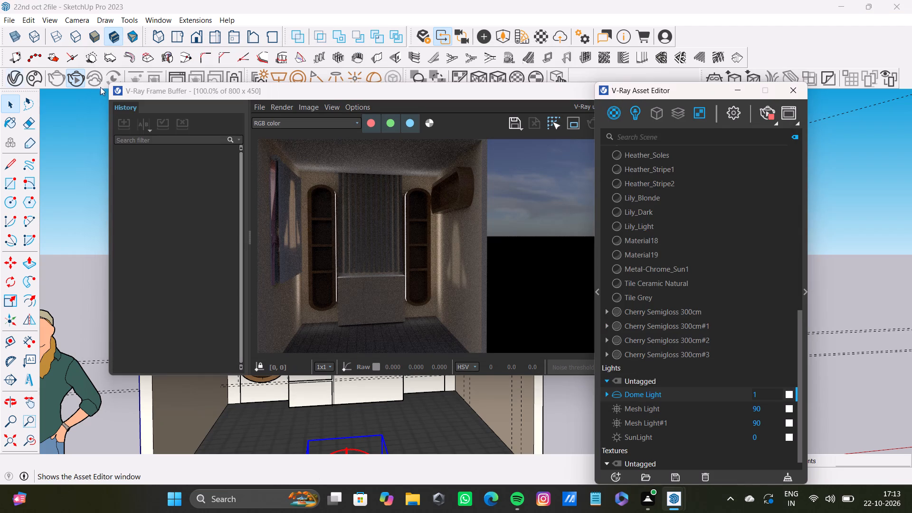
pyautogui.click(791, 411)
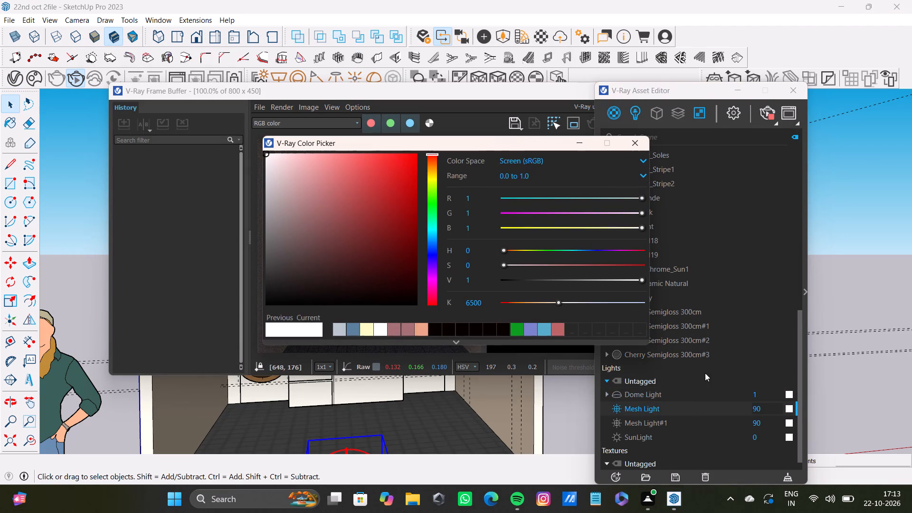
pyautogui.moveTo(489, 303); pyautogui.dragTo(442, 303)
pyautogui.press('BackSpace')
pyautogui.write('3500')
pyautogui.press('Return')
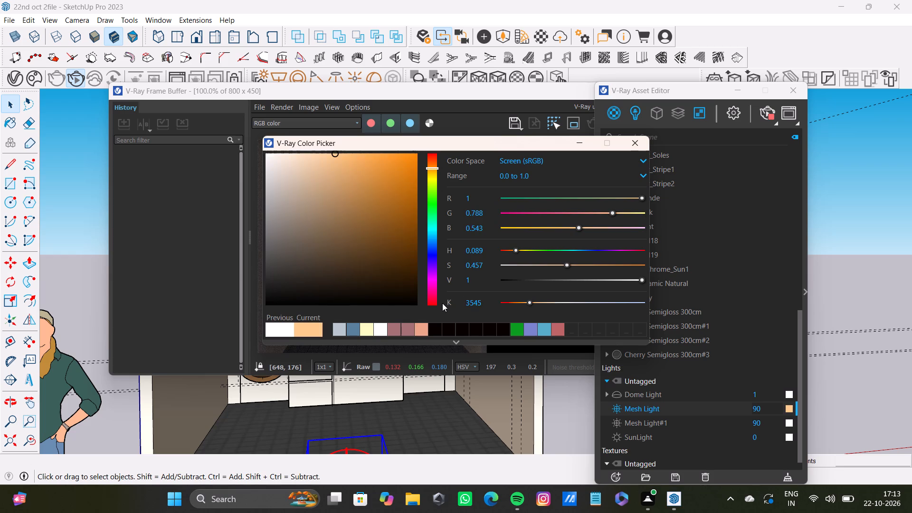
pyautogui.moveTo(333, 153); pyautogui.dragTo(320, 156)
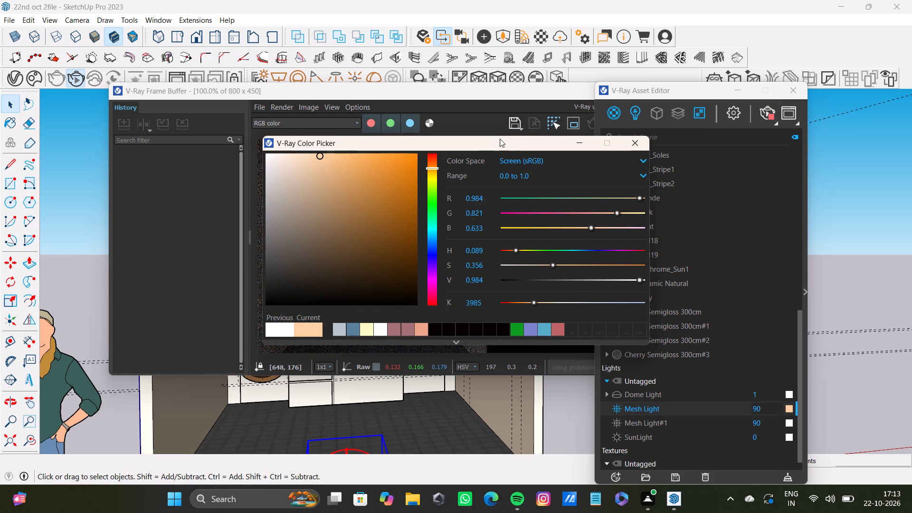
# Copy Mesh Light's peach colour to Mesh Light#1 and uncover the render to check the warm lighting.
pyautogui.moveTo(500, 142); pyautogui.dragTo(446, 140)
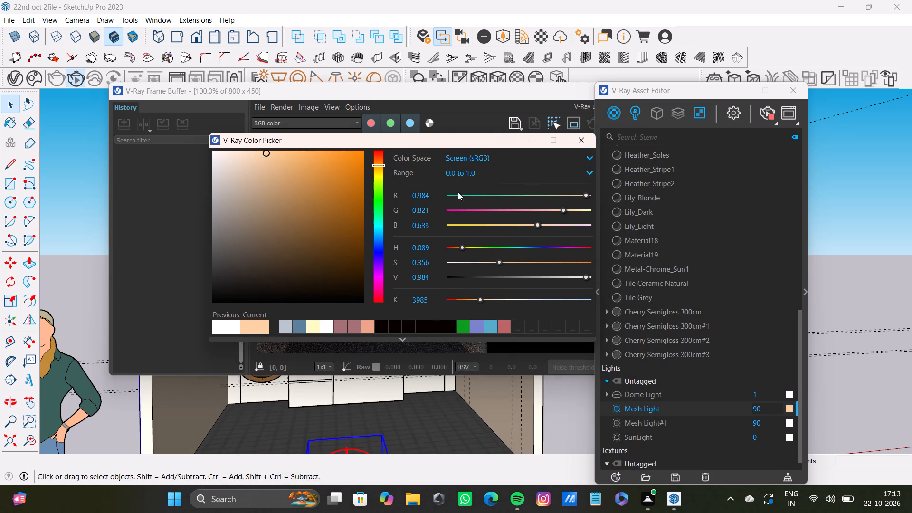
pyautogui.moveTo(790, 406); pyautogui.dragTo(790, 407)
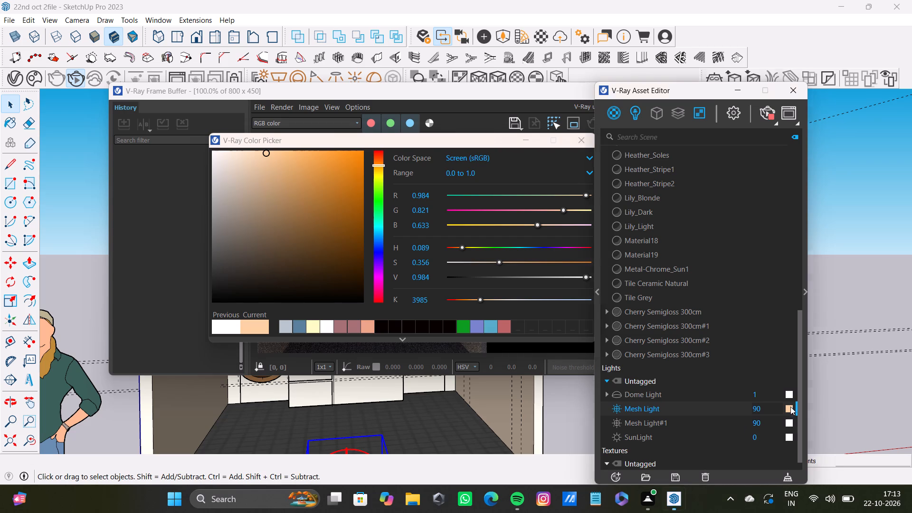
pyautogui.moveTo(790, 407); pyautogui.dragTo(789, 421)
pyautogui.moveTo(403, 138); pyautogui.dragTo(421, 249)
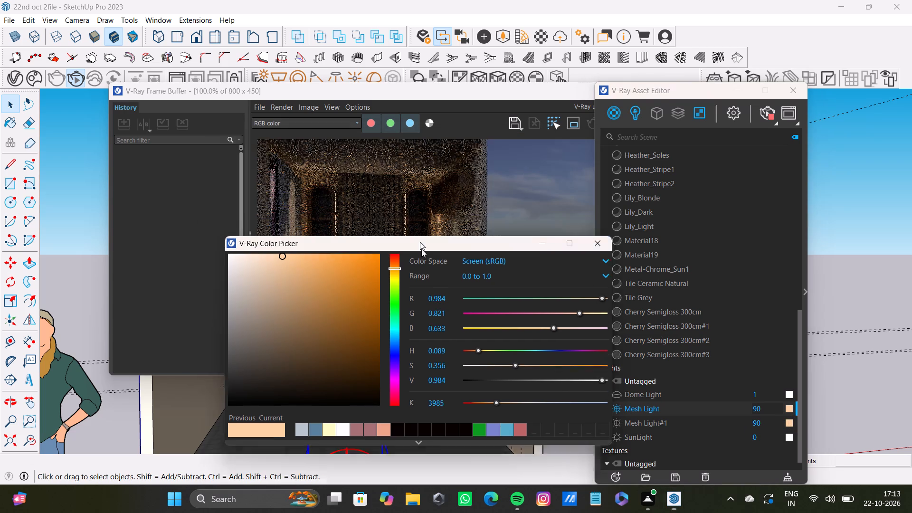
pyautogui.moveTo(421, 249); pyautogui.dragTo(424, 408)
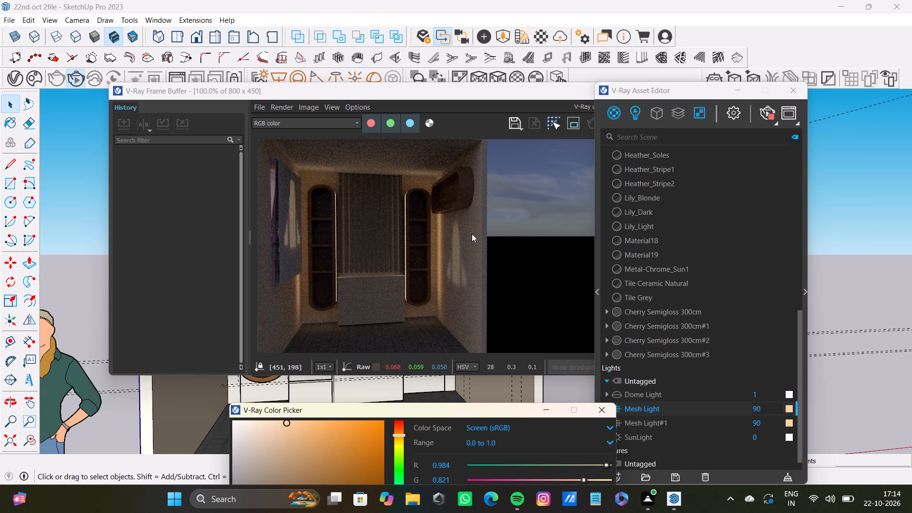
# Save the current render as a PNG named 22nd oct vray5 in the pdfs folder and close the frame buffer.
pyautogui.moveTo(455, 408); pyautogui.dragTo(468, 484)
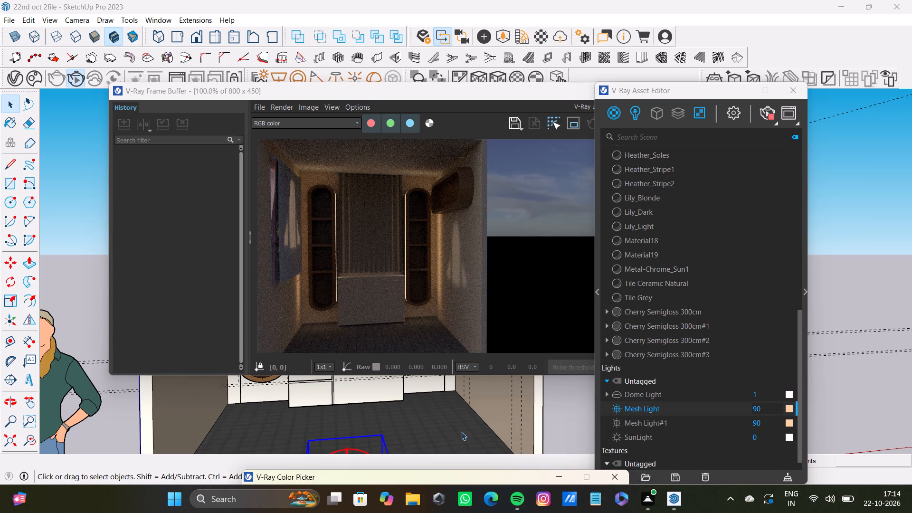
pyautogui.click(509, 123)
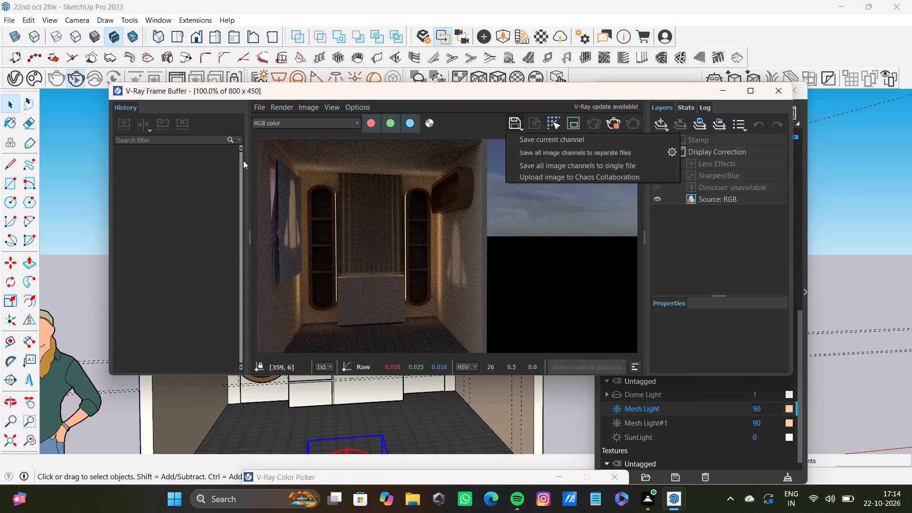
pyautogui.click(514, 117)
pyautogui.click(513, 120)
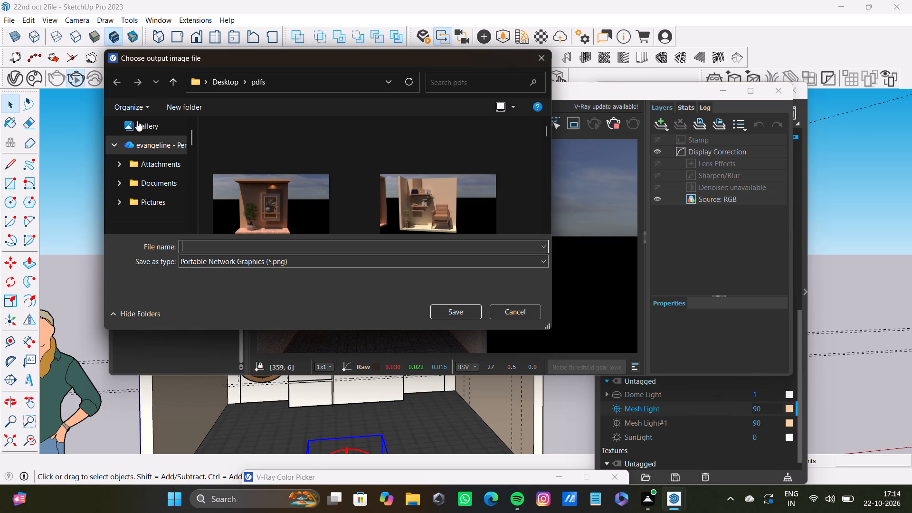
pyautogui.write('22')
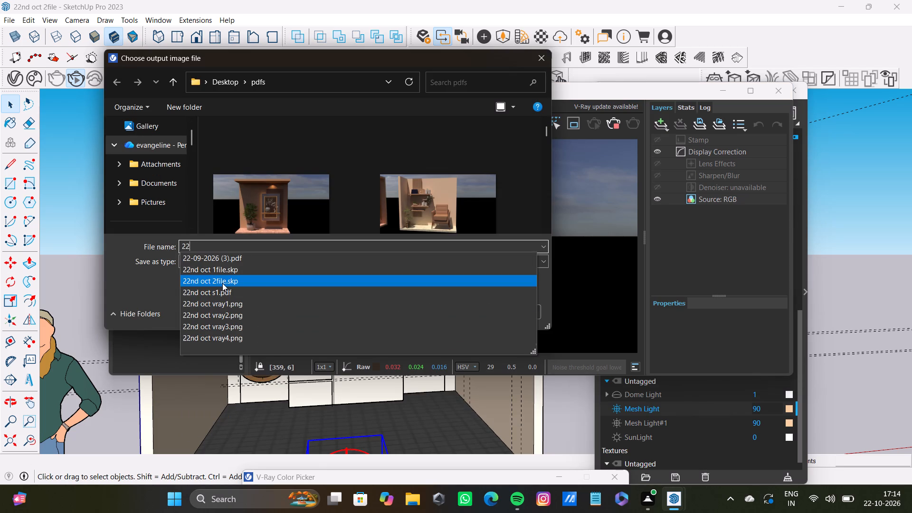
pyautogui.write('nd')
pyautogui.press('space')
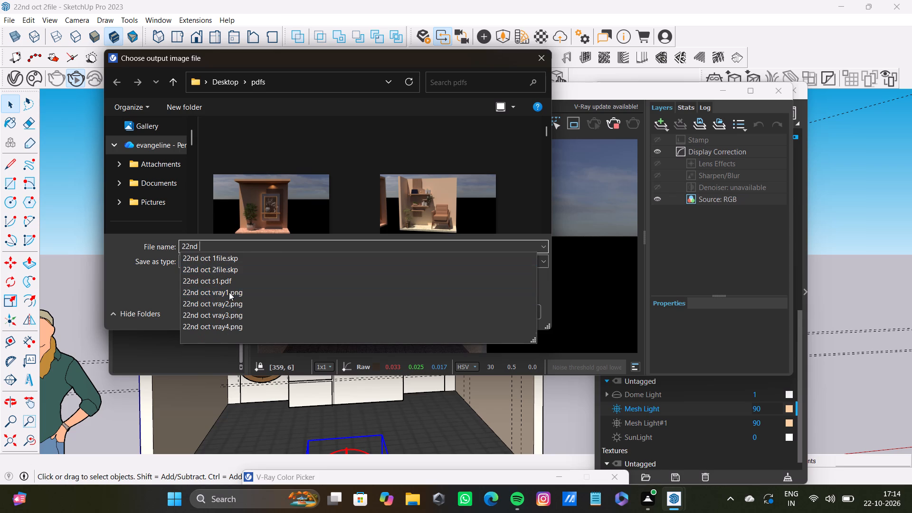
pyautogui.press('o')
pyautogui.write('ct')
pyautogui.press('space')
pyautogui.write('v')
pyautogui.write('rat')
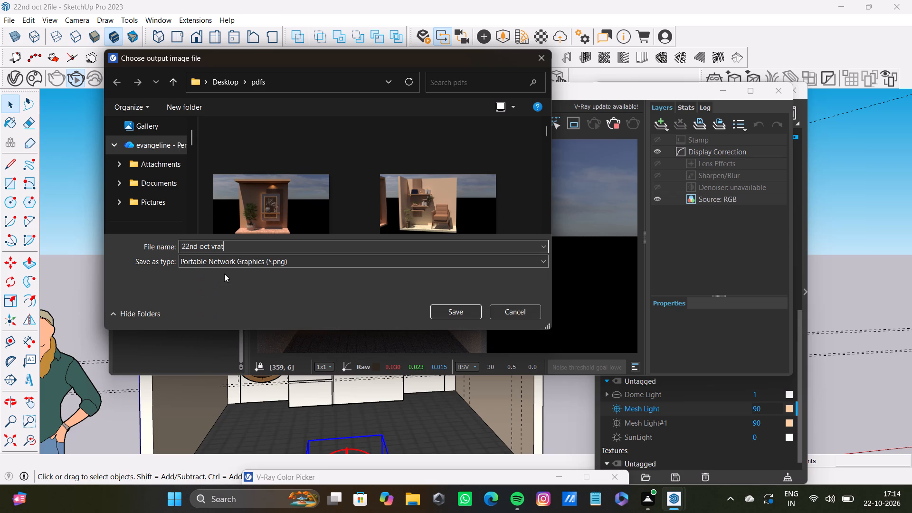
pyautogui.press('BackSpace')
pyautogui.press('y')
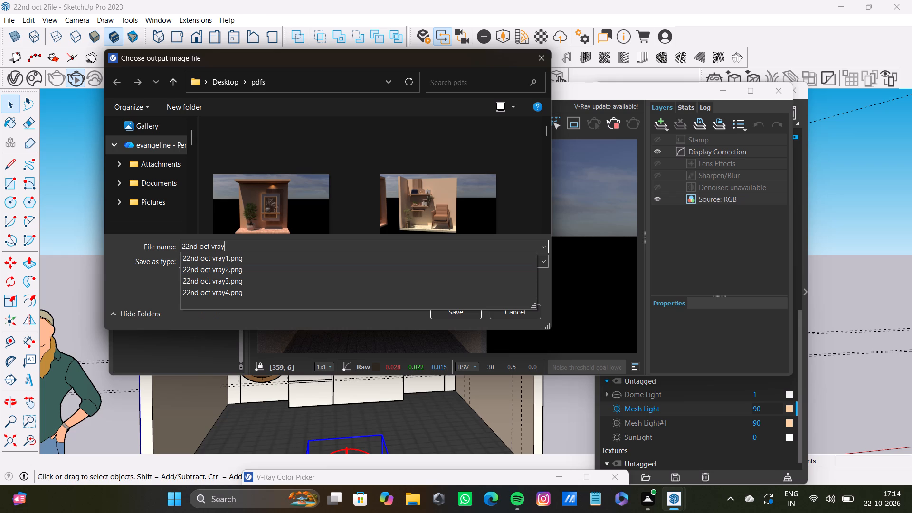
pyautogui.press('5')
pyautogui.press('Return')
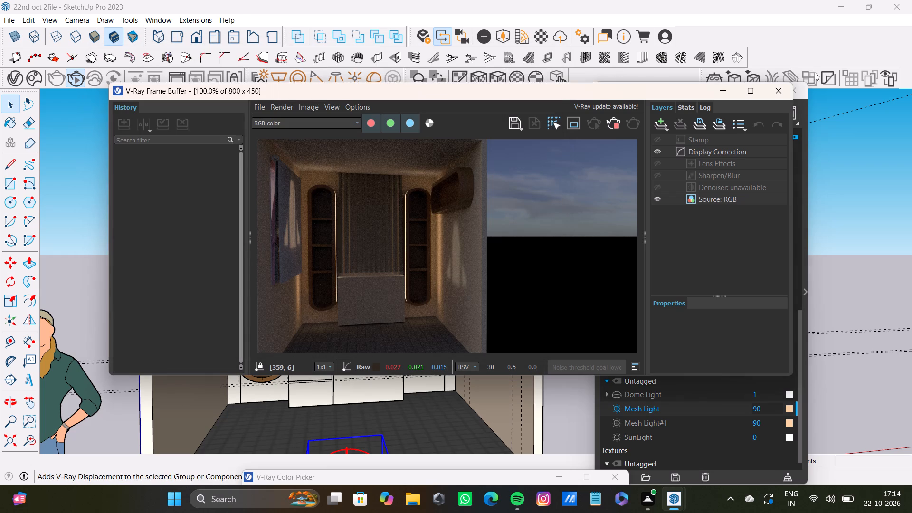
pyautogui.click(780, 92)
# Set the SunLight intensity to 1.
pyautogui.scroll(-9, 470, 260)
pyautogui.moveTo(437, 281); pyautogui.dragTo(258, 291, button='middle')
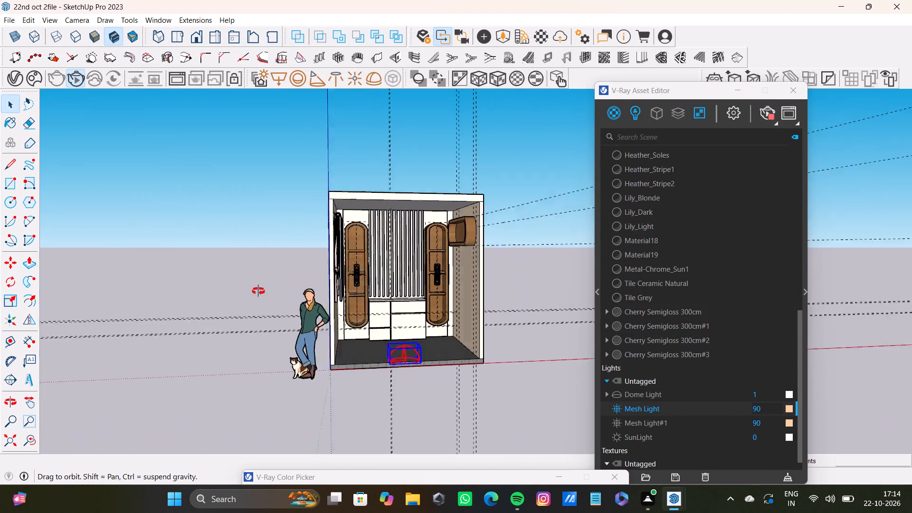
pyautogui.moveTo(258, 291); pyautogui.dragTo(411, 285, button='middle')
pyautogui.scroll(-1, 411, 287)
pyautogui.scroll(6, 411, 285)
pyautogui.scroll(-5, 411, 283)
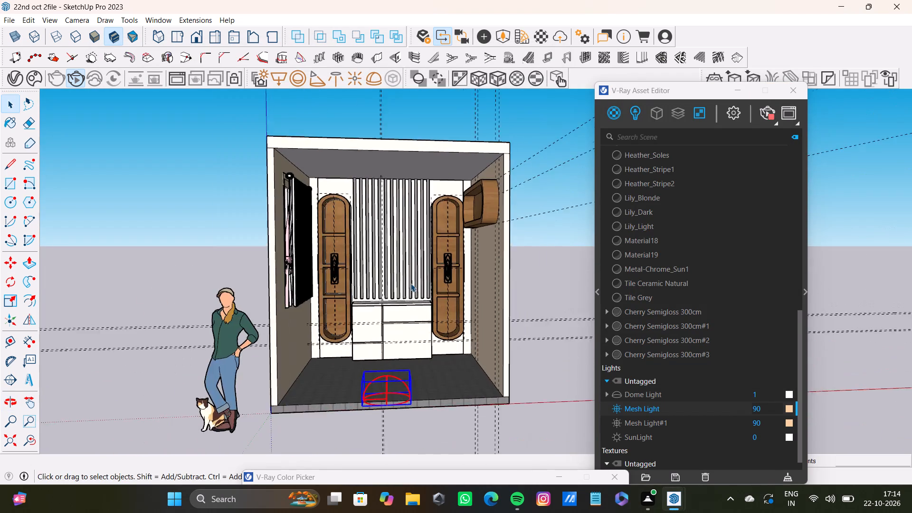
pyautogui.scroll(-3, 410, 283)
pyautogui.keyDown('shift'); pyautogui.moveTo(409, 284); pyautogui.dragTo(351, 298, button='middle'); pyautogui.keyUp('shift')
pyautogui.click(763, 437)
pyautogui.moveTo(762, 437); pyautogui.dragTo(743, 439)
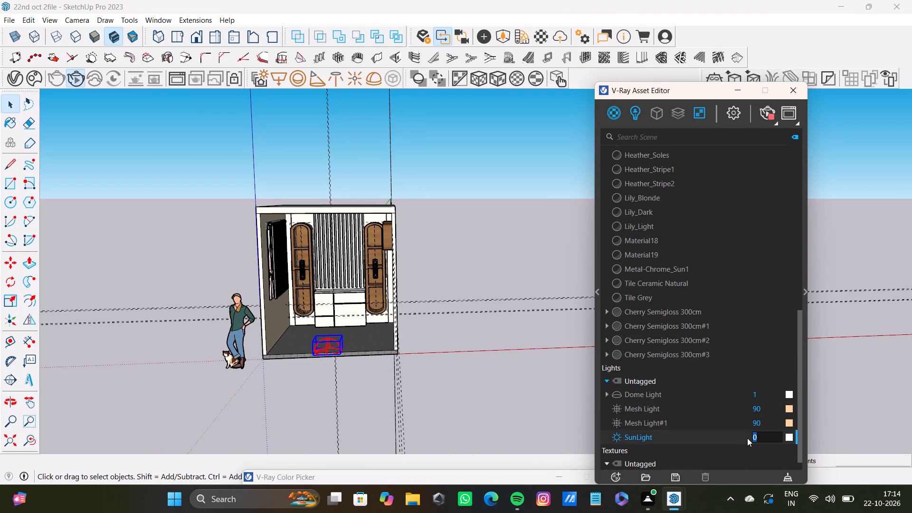
pyautogui.press('BackSpace')
pyautogui.press('1')
pyautogui.press('Return')
# Move the asset editor out of the way and delete all guide lines from the model.
pyautogui.moveTo(699, 93); pyautogui.dragTo(570, 484)
pyautogui.press('space')
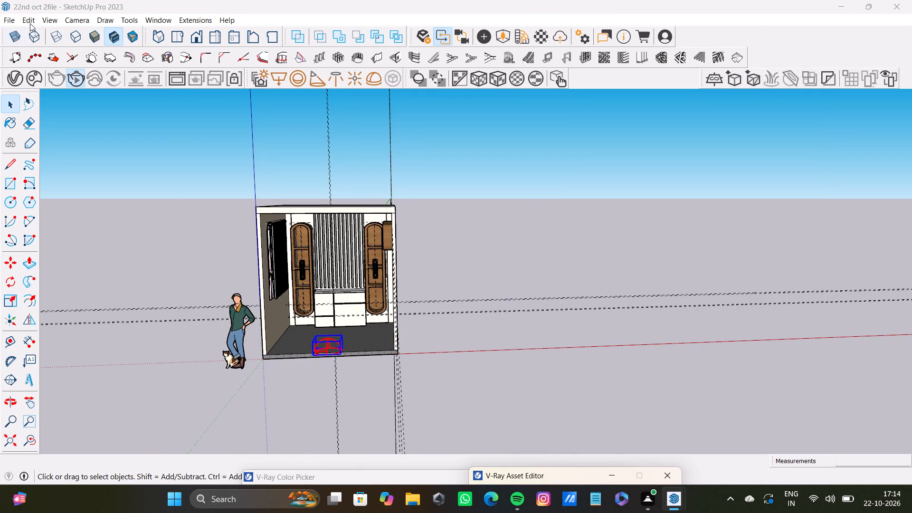
pyautogui.click(30, 23)
pyautogui.click(73, 118)
# Draw a rectangle about 28' 9" by 9' 2" on the ground beside the room.
pyautogui.scroll(-3, 388, 329)
pyautogui.moveTo(390, 334); pyautogui.dragTo(256, 334, button='middle')
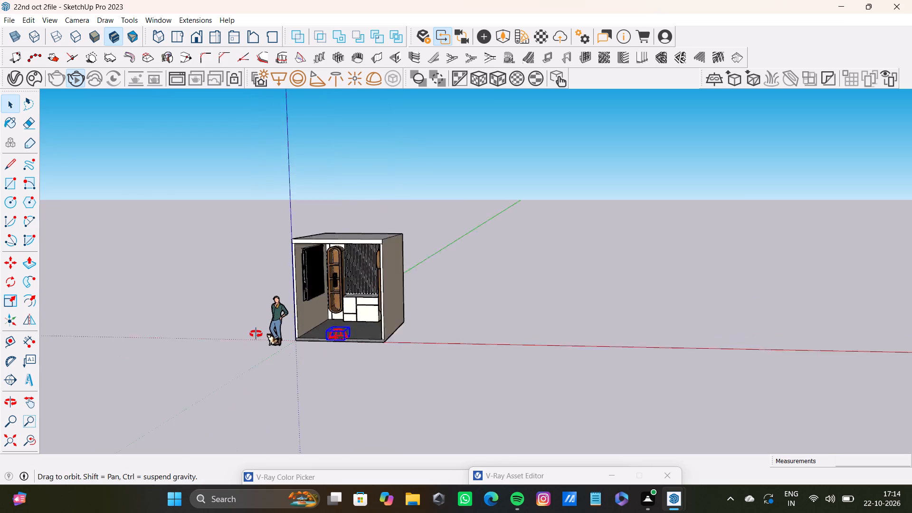
pyautogui.moveTo(256, 334); pyautogui.dragTo(369, 323, button='middle')
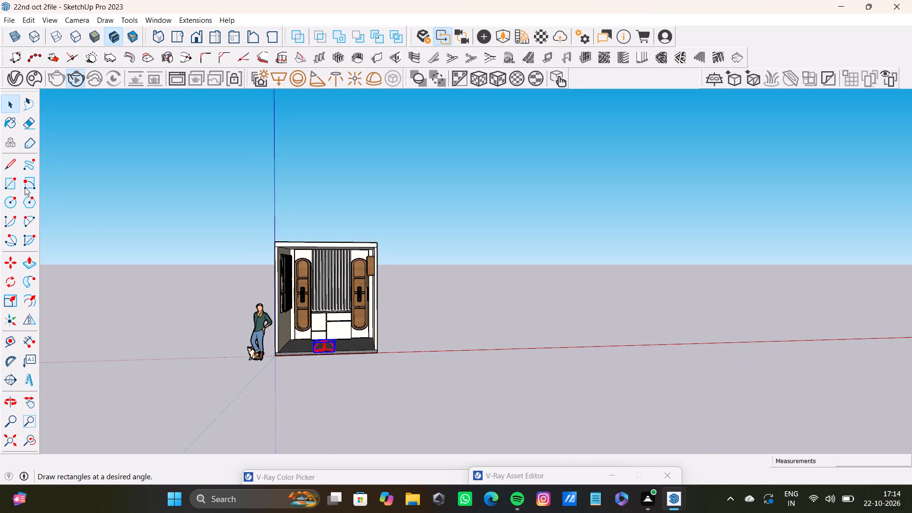
pyautogui.click(14, 187)
pyautogui.moveTo(373, 258); pyautogui.dragTo(270, 333, button='middle')
pyautogui.scroll(3, 325, 306)
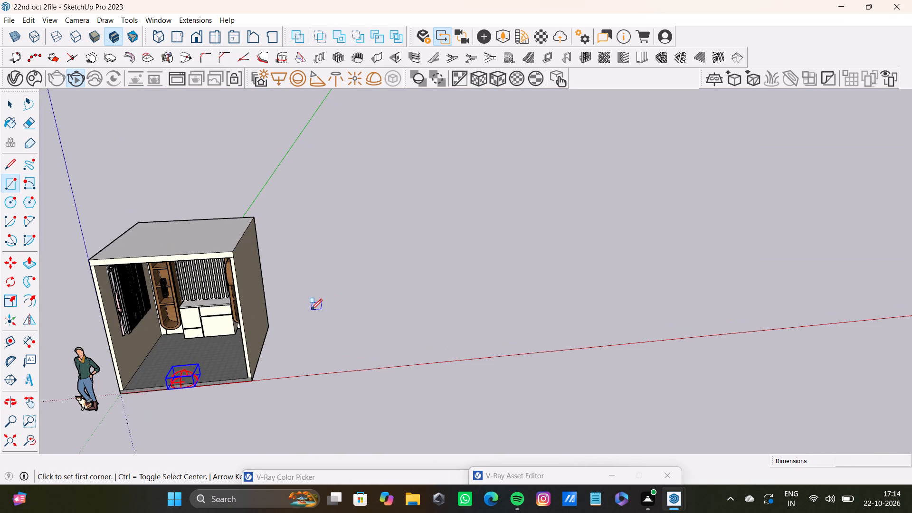
pyautogui.click(311, 310)
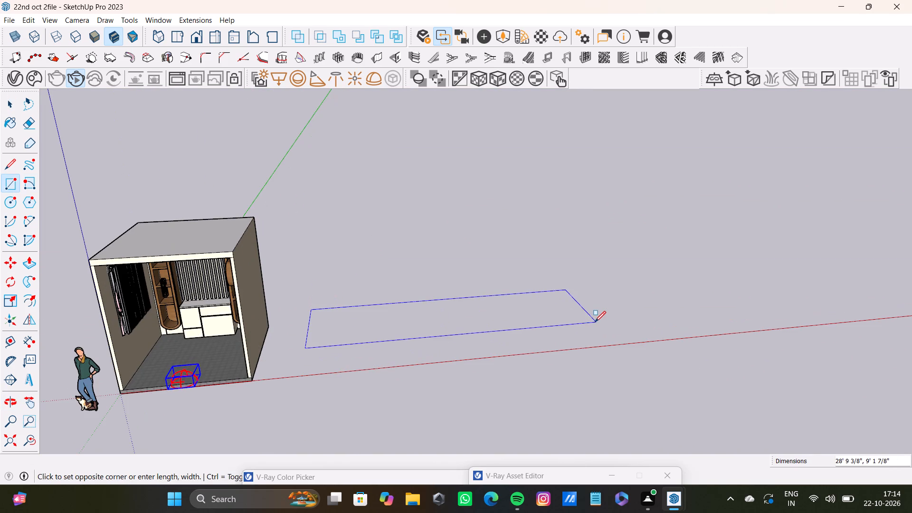
pyautogui.click(596, 322)
pyautogui.press('space')
# Push/Pull the new rectangle slightly upward into a thin slab.
pyautogui.moveTo(424, 311); pyautogui.dragTo(359, 342, button='middle')
pyautogui.click(377, 317)
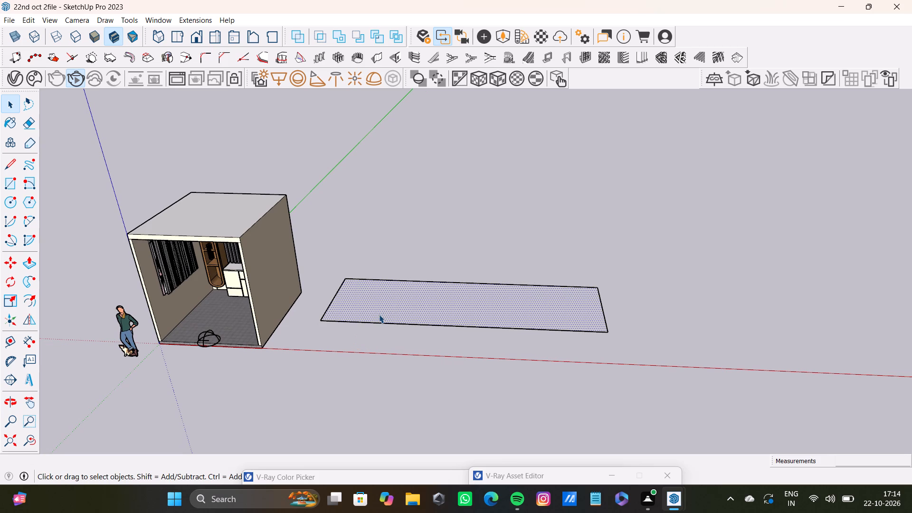
pyautogui.press('p')
pyautogui.moveTo(392, 308); pyautogui.dragTo(388, 304)
pyautogui.press('space')
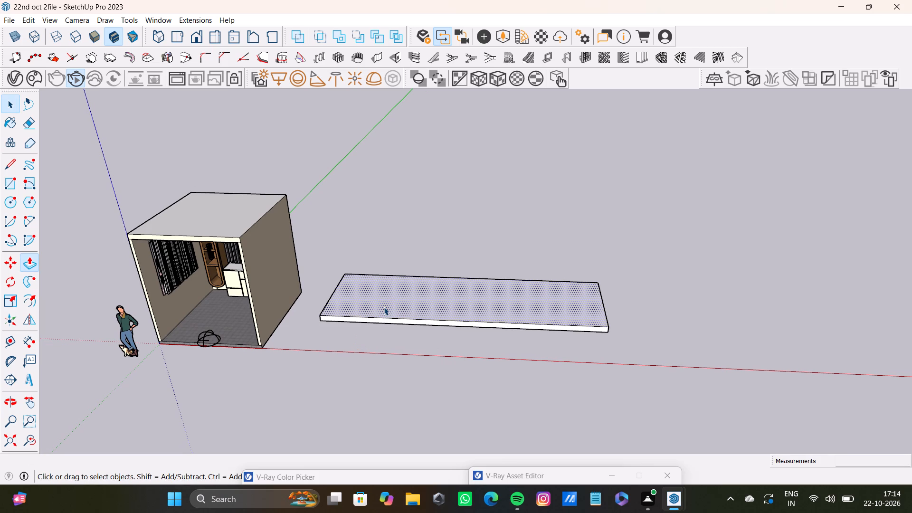
# Offset the slab's top face edges inward to form a narrow border around its perimeter.
pyautogui.moveTo(384, 321); pyautogui.dragTo(419, 317, button='middle')
pyautogui.scroll(6, 364, 313)
pyautogui.moveTo(364, 313); pyautogui.dragTo(302, 332, button='middle')
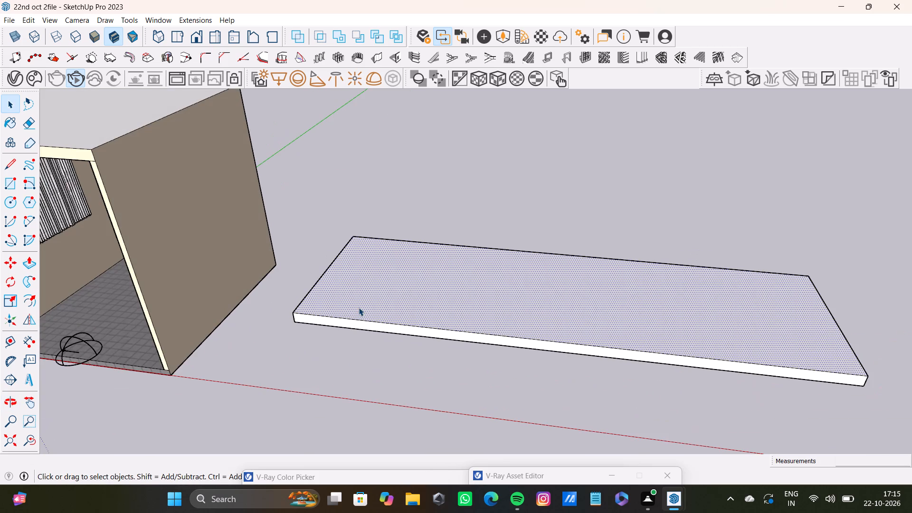
pyautogui.press('space')
pyautogui.click(375, 294)
pyautogui.press('f')
pyautogui.moveTo(376, 293); pyautogui.dragTo(354, 310)
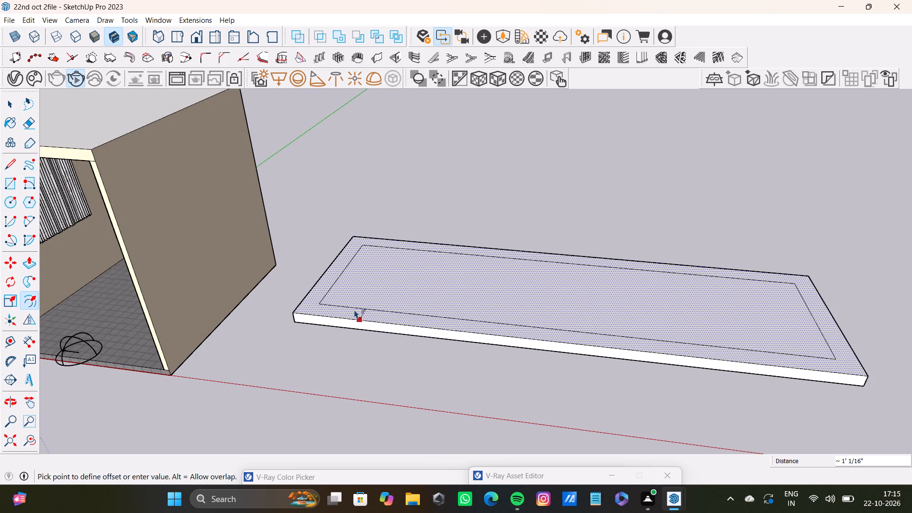
pyautogui.moveTo(354, 310); pyautogui.dragTo(351, 312)
pyautogui.press('space')
# Start the Line tool for drawing on the slab's bordered top face.
pyautogui.moveTo(377, 298); pyautogui.dragTo(459, 310, button='middle')
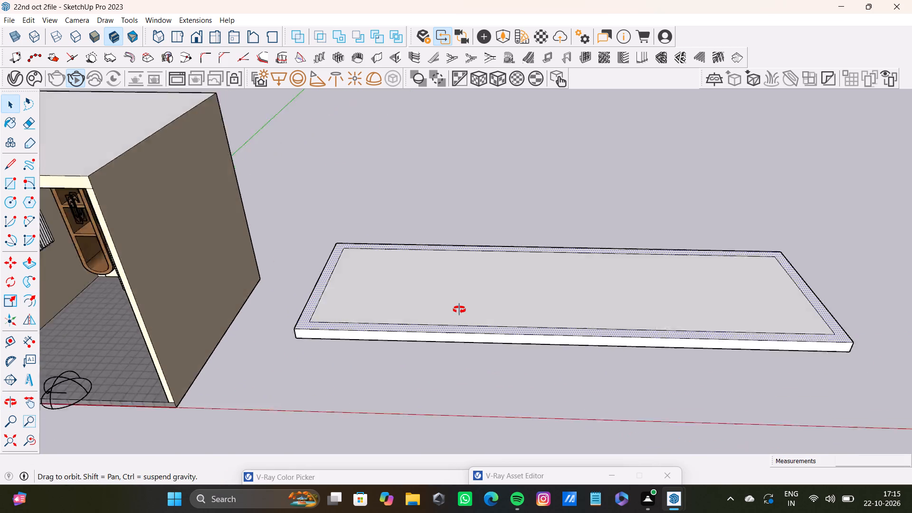
pyautogui.moveTo(459, 310); pyautogui.dragTo(345, 376, button='middle')
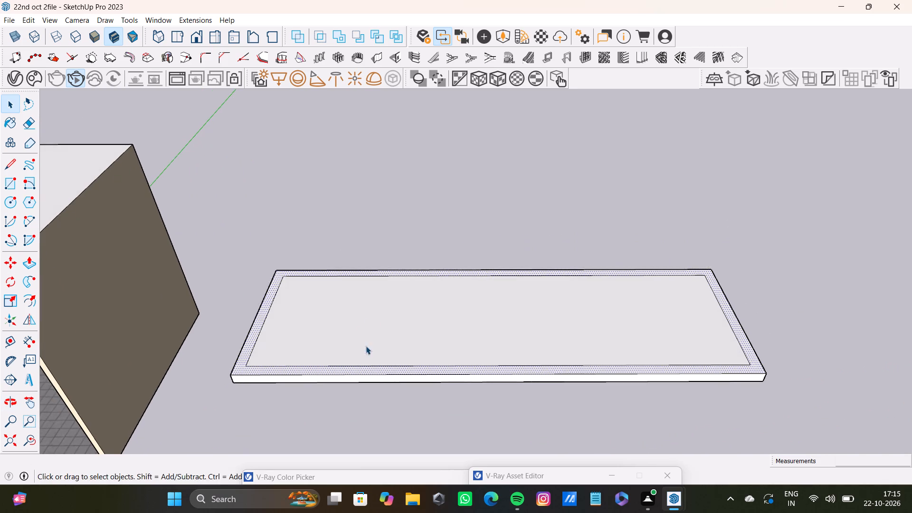
pyautogui.press('l')
pyautogui.scroll(10, 350, 326)
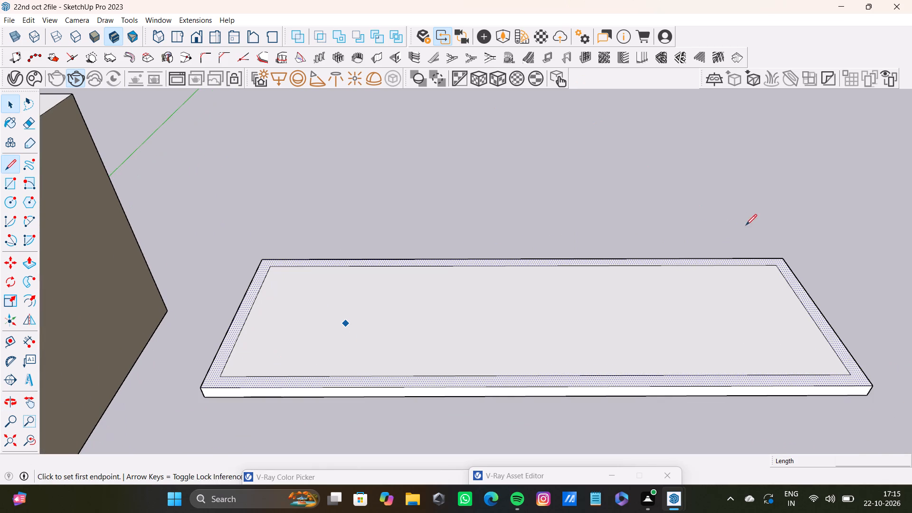
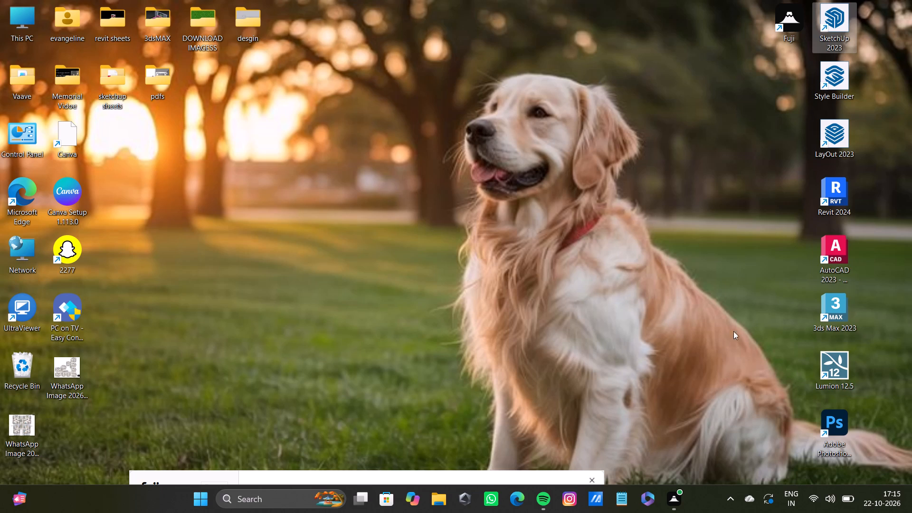
# Launch SketchUp 2023 from the desktop.
pyautogui.doubleClick(825, 18)
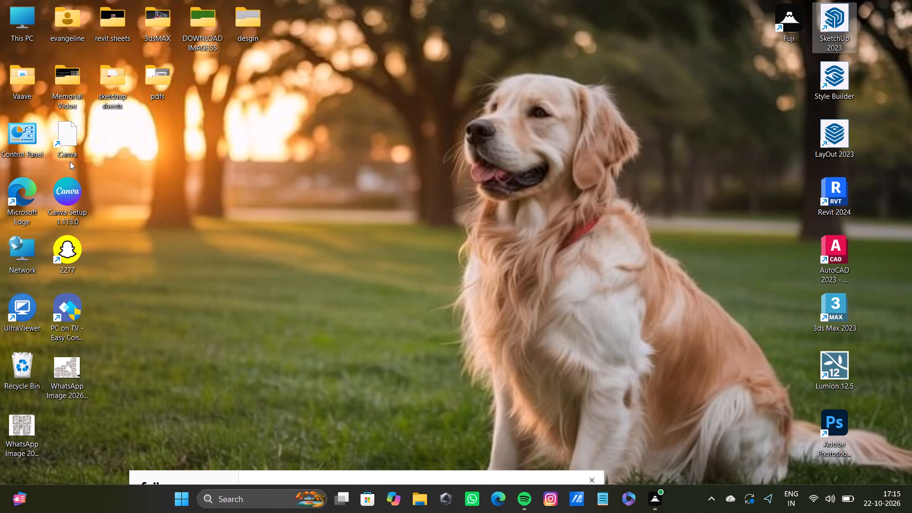
pyautogui.doubleClick(822, 18)
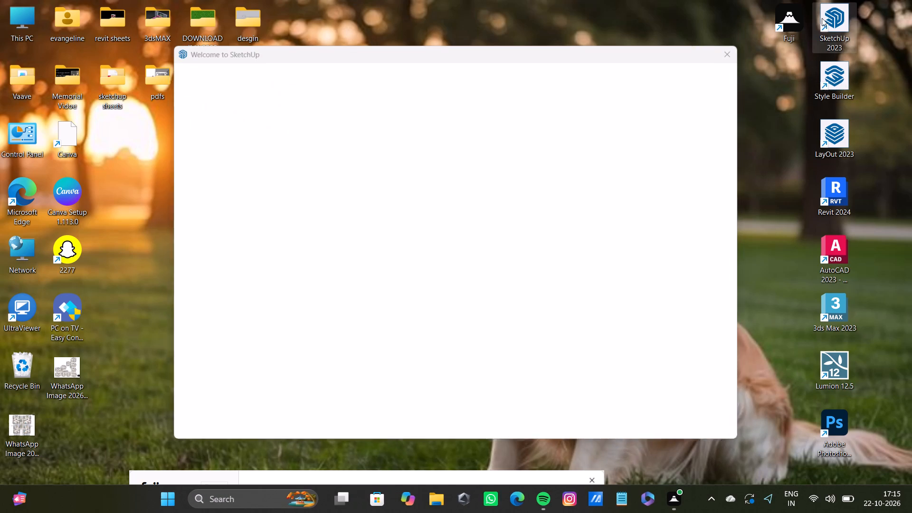
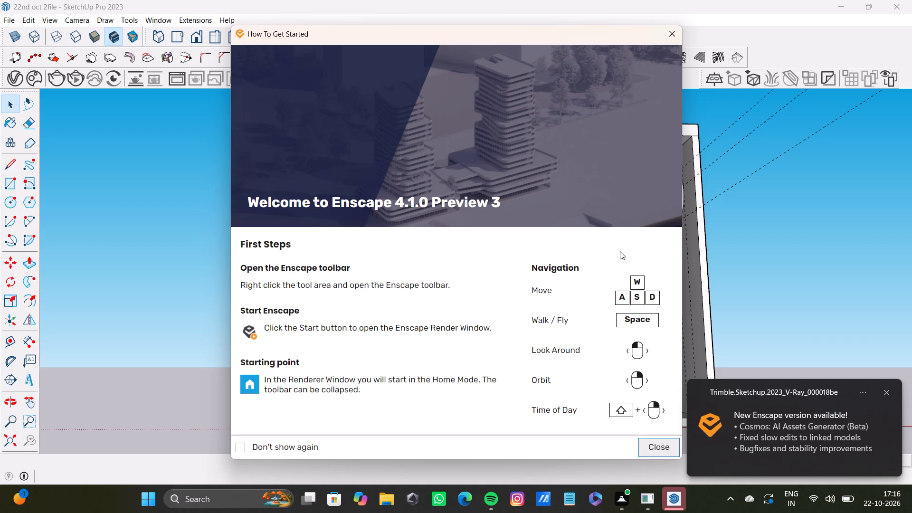
# Dismiss the getting-started and welcome windows to reach the open model 22nd oct 2file.
pyautogui.click(662, 35)
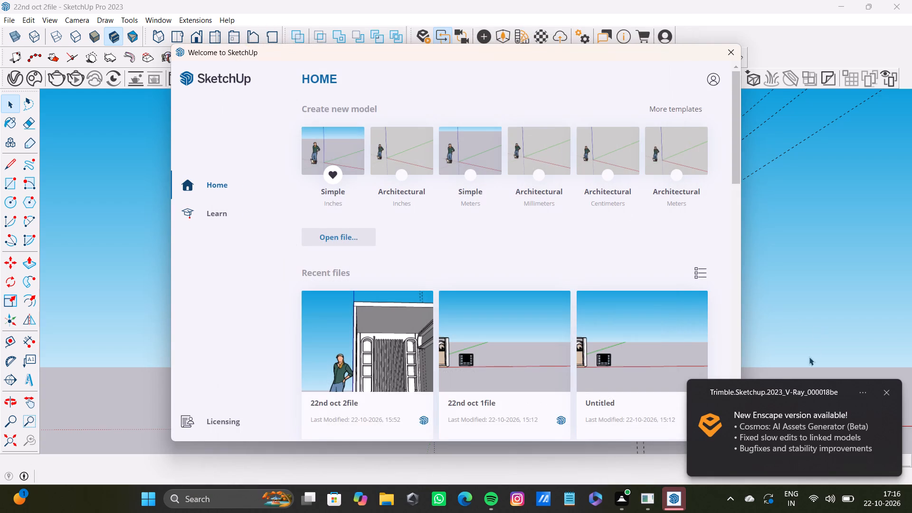
pyautogui.scroll(-6, 387, 325)
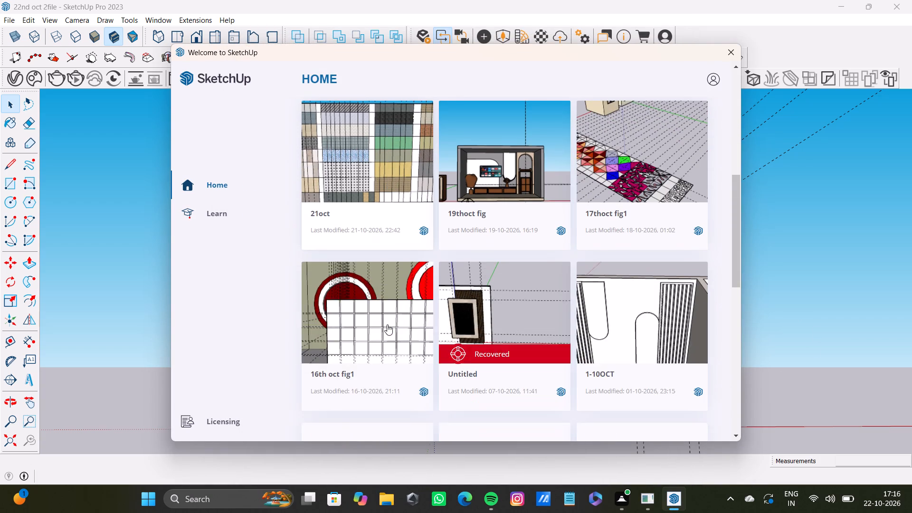
pyautogui.scroll(4, 387, 324)
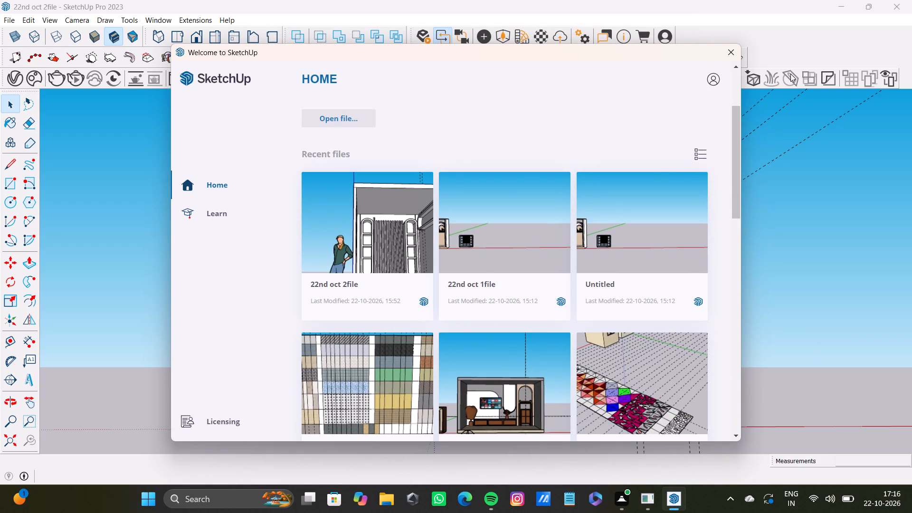
pyautogui.click(733, 55)
# Examine the room model from several sides, including its window opening, shelf niches and the tops of the wall slats.
pyautogui.scroll(-4, 522, 313)
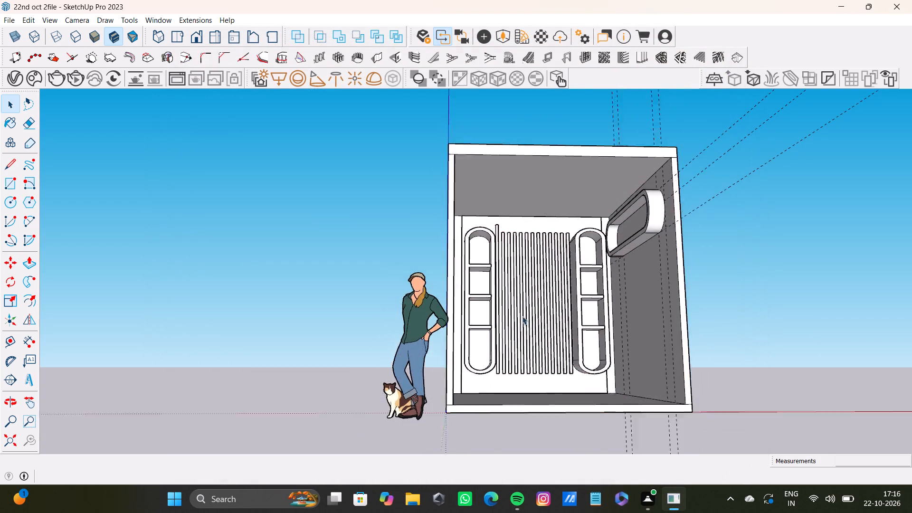
pyautogui.scroll(-4, 522, 316)
pyautogui.moveTo(522, 316); pyautogui.dragTo(312, 319, button='middle')
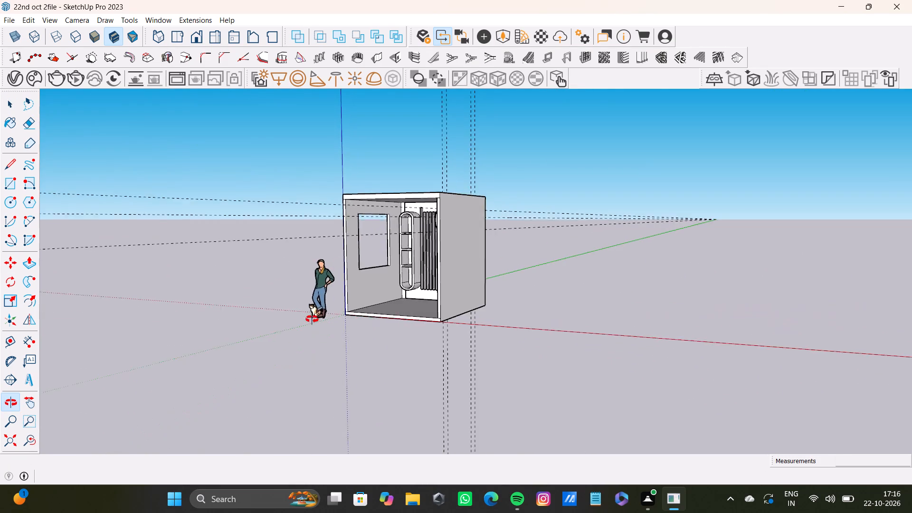
pyautogui.moveTo(312, 319); pyautogui.dragTo(312, 316, button='middle')
pyautogui.scroll(6, 352, 275)
pyautogui.moveTo(354, 274); pyautogui.dragTo(651, 282, button='middle')
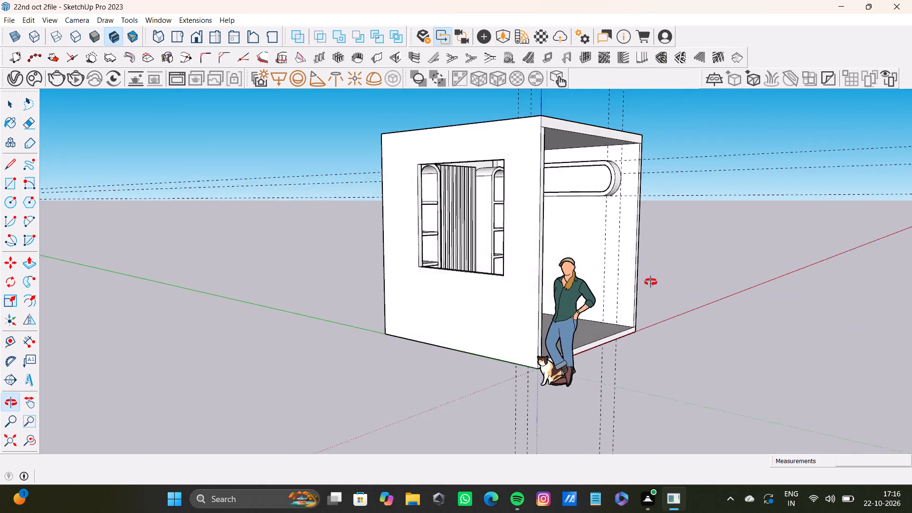
pyautogui.moveTo(651, 282); pyautogui.dragTo(450, 275, button='middle')
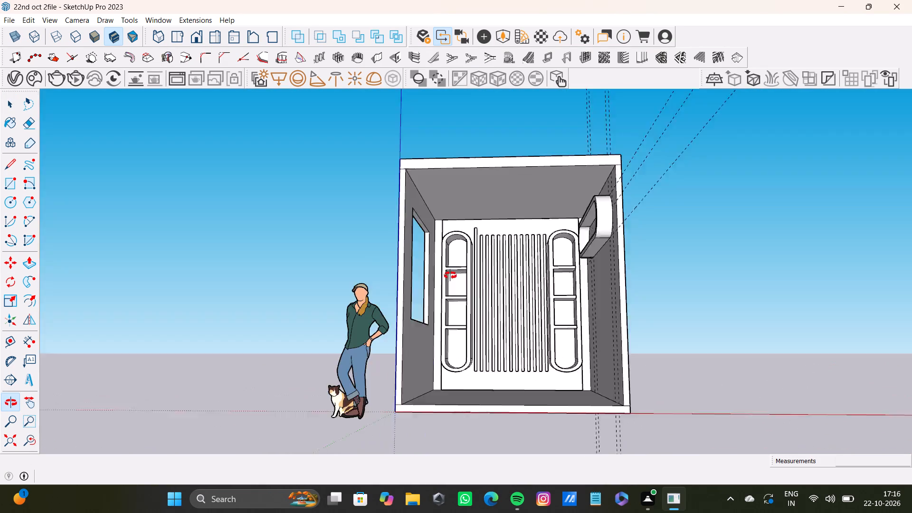
pyautogui.moveTo(450, 275); pyautogui.dragTo(451, 261, button='middle')
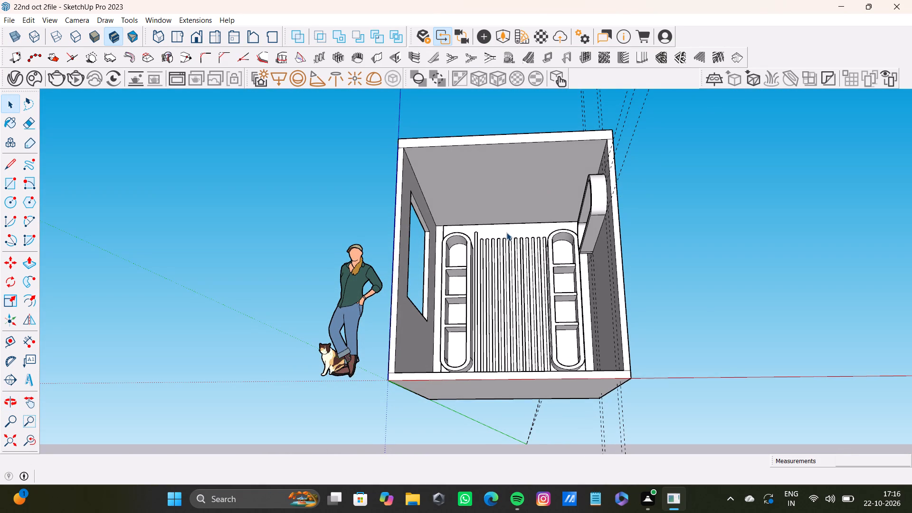
pyautogui.keyDown('shift'); pyautogui.moveTo(472, 243); pyautogui.dragTo(424, 262, button='middle'); pyautogui.keyUp('shift')
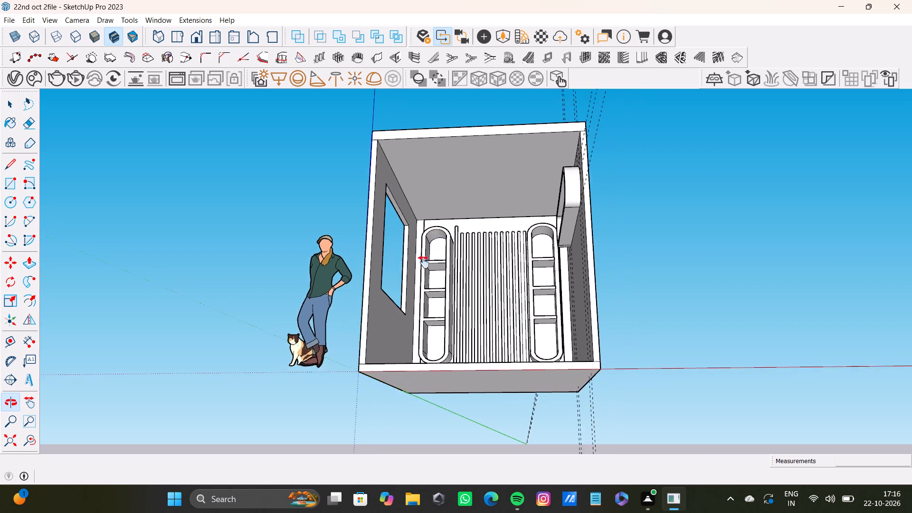
pyautogui.keyDown('shift'); pyautogui.moveTo(424, 262); pyautogui.dragTo(411, 313, button='middle'); pyautogui.keyUp('shift')
pyautogui.scroll(12, 424, 285)
pyautogui.moveTo(439, 202); pyautogui.dragTo(432, 216, button='middle')
pyautogui.scroll(9, 432, 216)
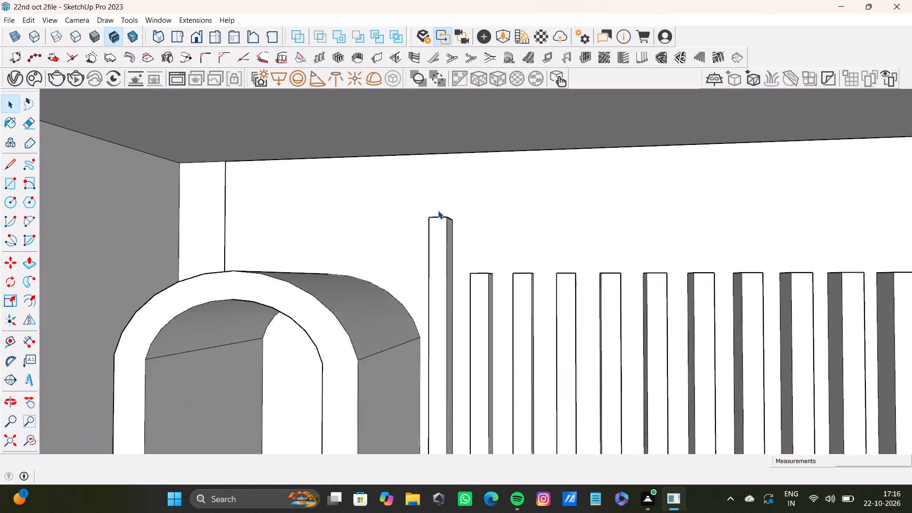
pyautogui.scroll(4, 438, 210)
pyautogui.moveTo(438, 210); pyautogui.dragTo(408, 251, button='middle')
pyautogui.scroll(-13, 408, 251)
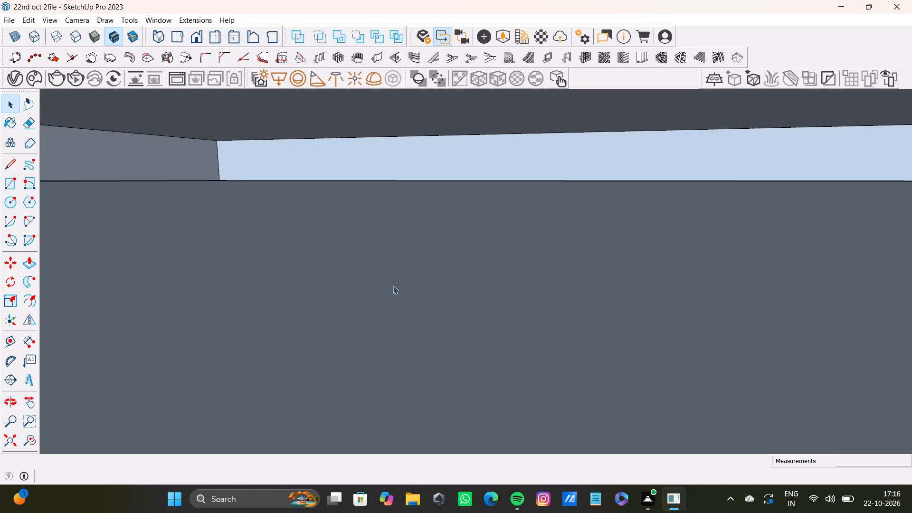
pyautogui.scroll(-1, 393, 285)
pyautogui.click(31, 443)
pyautogui.click(9, 444)
pyautogui.moveTo(434, 355); pyautogui.dragTo(408, 315, button='middle')
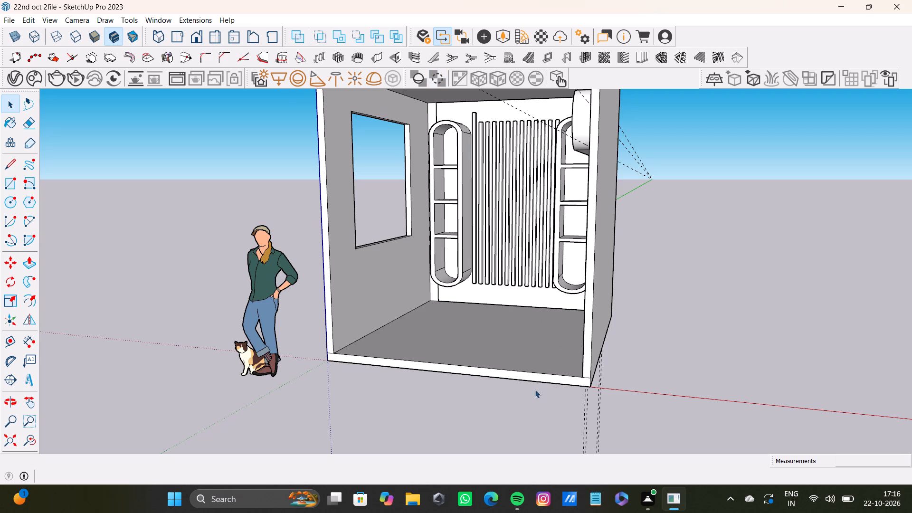
# Push/Pull the bottom face of the first wall slat, next to the window-side shelf niche, upward by about 1' 9 7/16".
pyautogui.scroll(-20, 491, 262)
pyautogui.scroll(-8, 491, 262)
pyautogui.moveTo(458, 272); pyautogui.dragTo(458, 277, button='middle')
pyautogui.moveTo(458, 277); pyautogui.dragTo(496, 282, button='middle')
pyautogui.scroll(16, 475, 274)
pyautogui.moveTo(448, 326); pyautogui.dragTo(445, 282, button='middle')
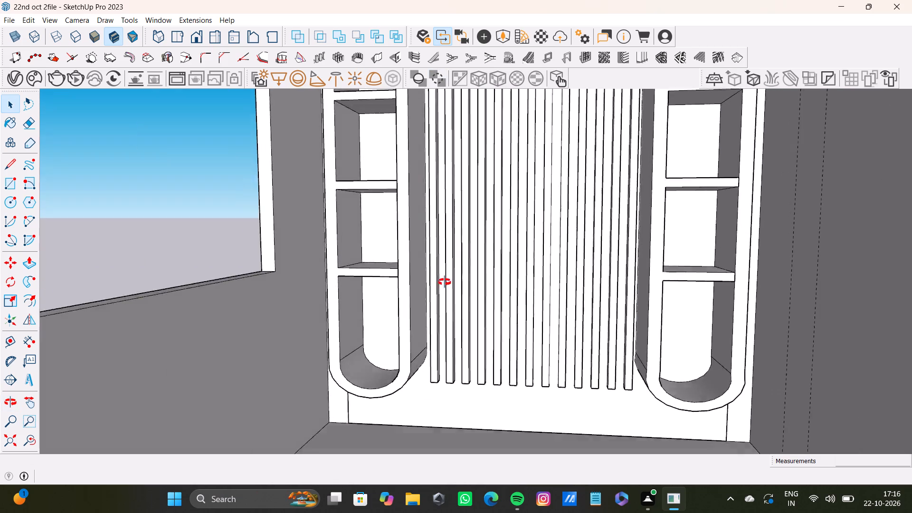
pyautogui.moveTo(445, 282); pyautogui.dragTo(444, 241, button='middle')
pyautogui.scroll(4, 436, 328)
pyautogui.moveTo(438, 331); pyautogui.dragTo(410, 330, button='middle')
pyautogui.scroll(3, 413, 383)
pyautogui.keyDown('shift'); pyautogui.moveTo(418, 383); pyautogui.dragTo(402, 295, button='middle'); pyautogui.keyUp('shift')
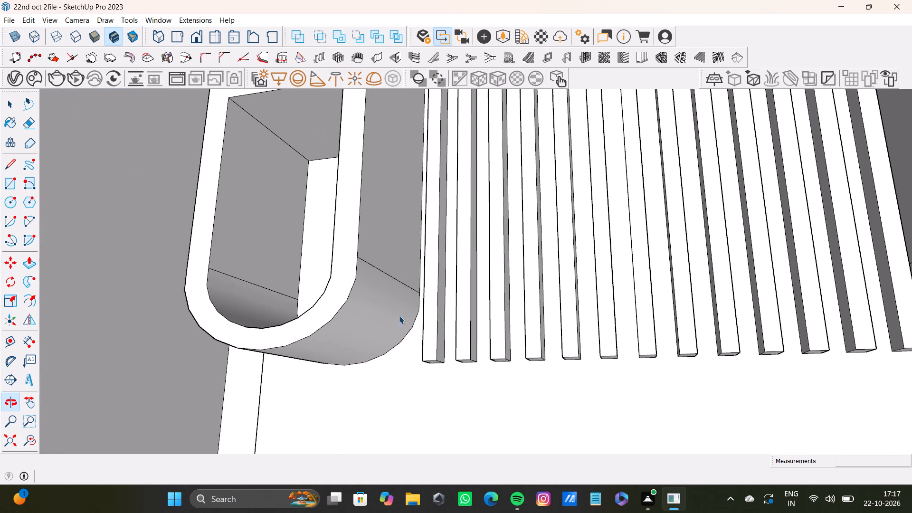
pyautogui.moveTo(427, 378); pyautogui.dragTo(428, 346, button='middle')
pyautogui.click(28, 439)
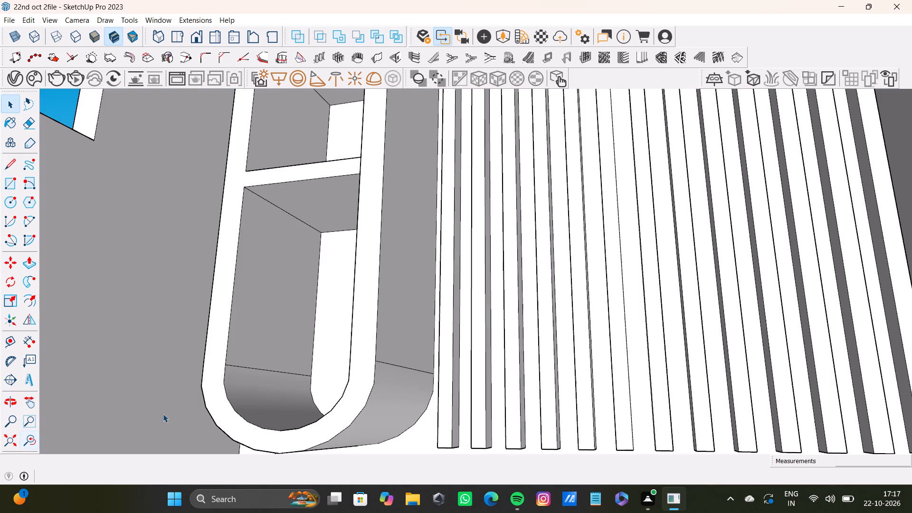
pyautogui.keyDown('shift'); pyautogui.moveTo(489, 426); pyautogui.dragTo(429, 331, button='middle'); pyautogui.keyUp('shift')
pyautogui.scroll(6, 409, 337)
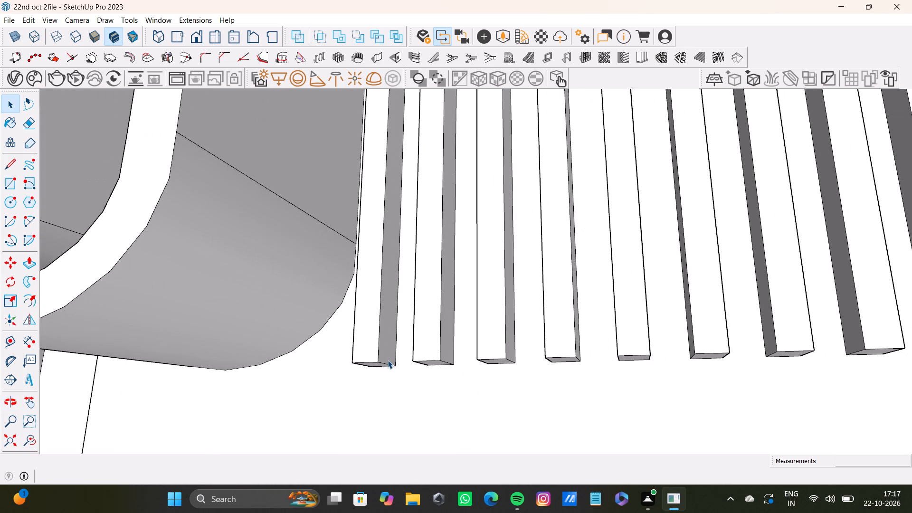
pyautogui.moveTo(405, 374); pyautogui.dragTo(412, 327, button='middle')
pyautogui.click(370, 373)
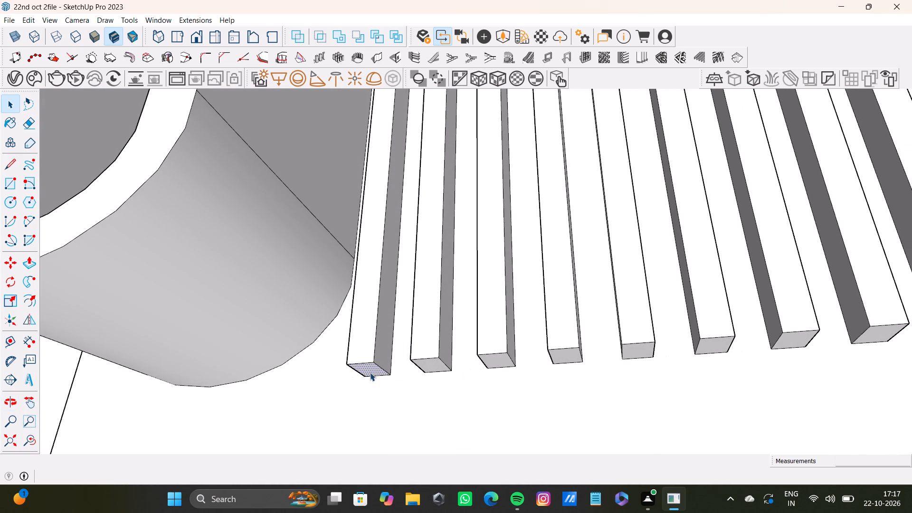
pyautogui.press('p')
pyautogui.moveTo(370, 372); pyautogui.dragTo(374, 117)
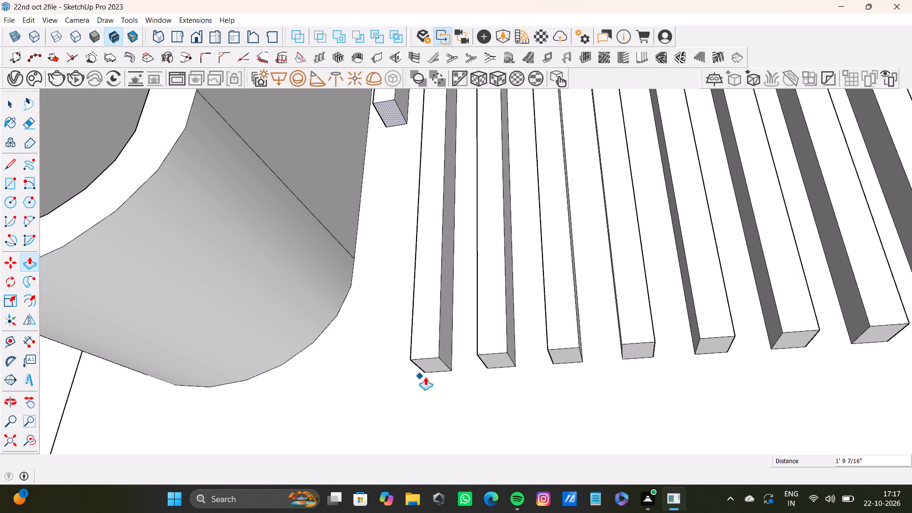
pyautogui.press('space')
# Push/Pull the bottom faces of the second and third slats upward by about 1' 9 7/16", level with the first slat.
pyautogui.click(429, 367)
pyautogui.press('p')
pyautogui.moveTo(429, 368); pyautogui.dragTo(382, 108)
pyautogui.press('space')
pyautogui.press('space')
pyautogui.click(496, 366)
pyautogui.doubleClick(496, 360)
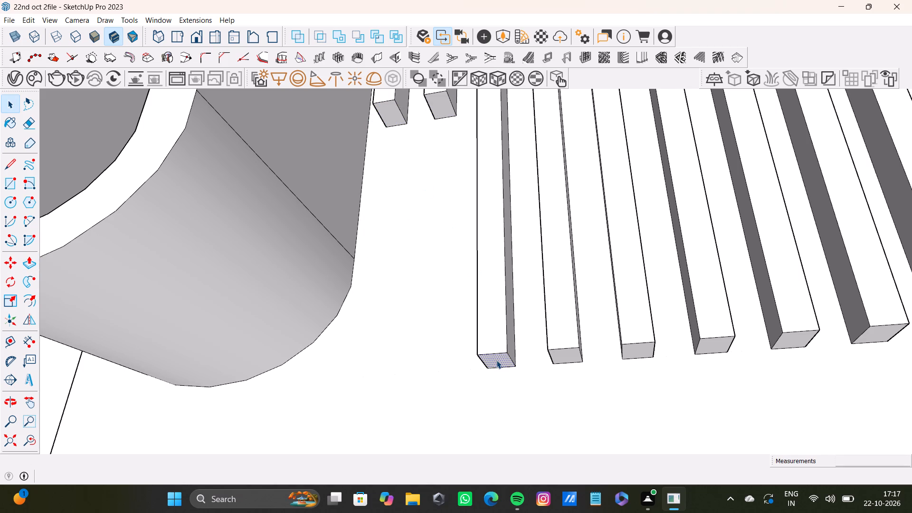
pyautogui.moveTo(496, 360); pyautogui.dragTo(443, 132)
pyautogui.press('p')
pyautogui.press('p')
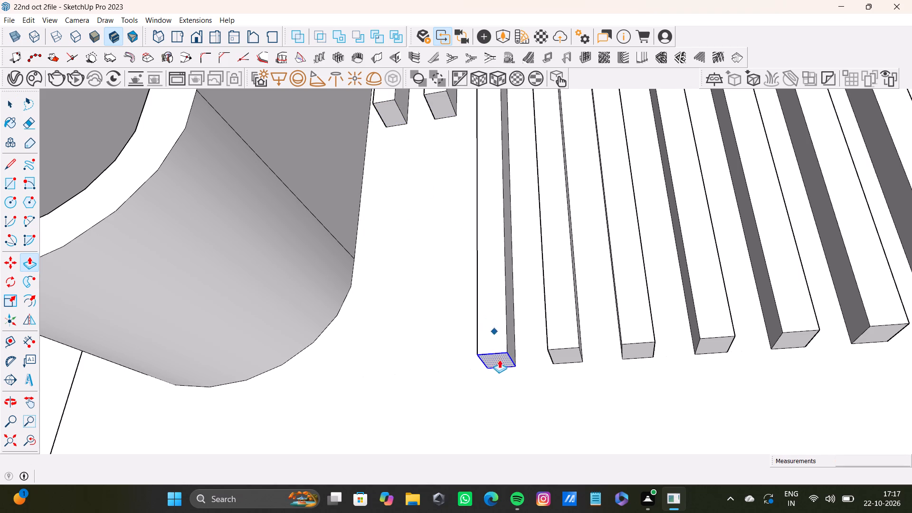
pyautogui.moveTo(497, 363); pyautogui.dragTo(440, 100)
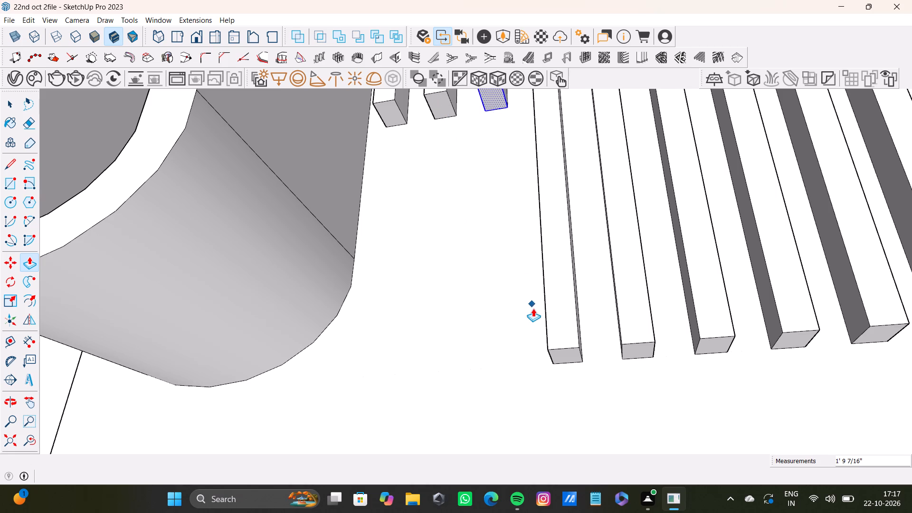
pyautogui.press('space')
# Push/Pull the bottom faces of the fourth and fifth slats upward, level with the already shortened slats.
pyautogui.click(570, 353)
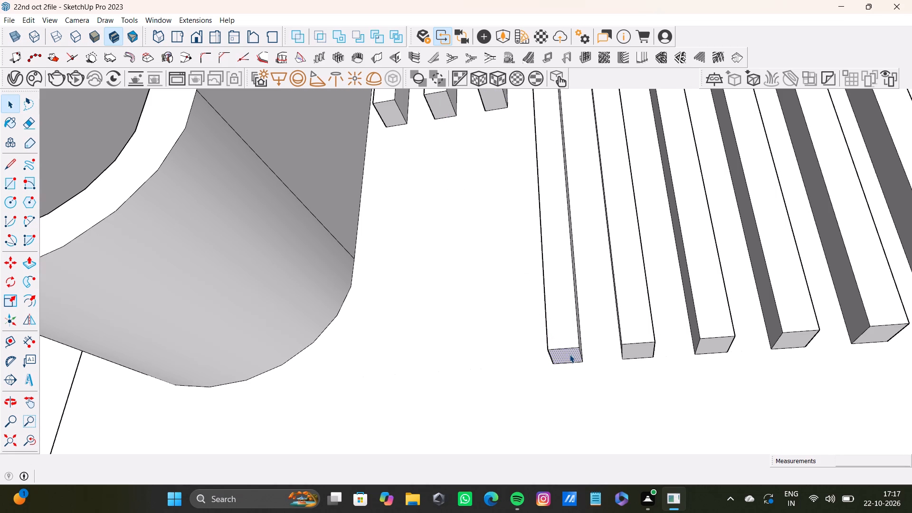
pyautogui.press('p')
pyautogui.moveTo(568, 347); pyautogui.dragTo(494, 99)
pyautogui.moveTo(538, 254); pyautogui.dragTo(466, 258, button='middle')
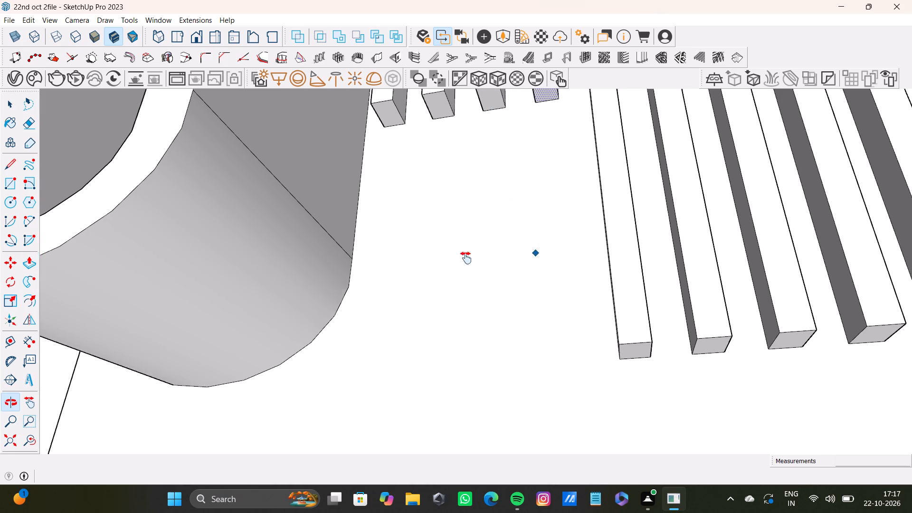
pyautogui.moveTo(466, 258); pyautogui.dragTo(369, 325, button='middle')
pyautogui.press('space')
pyautogui.click(444, 436)
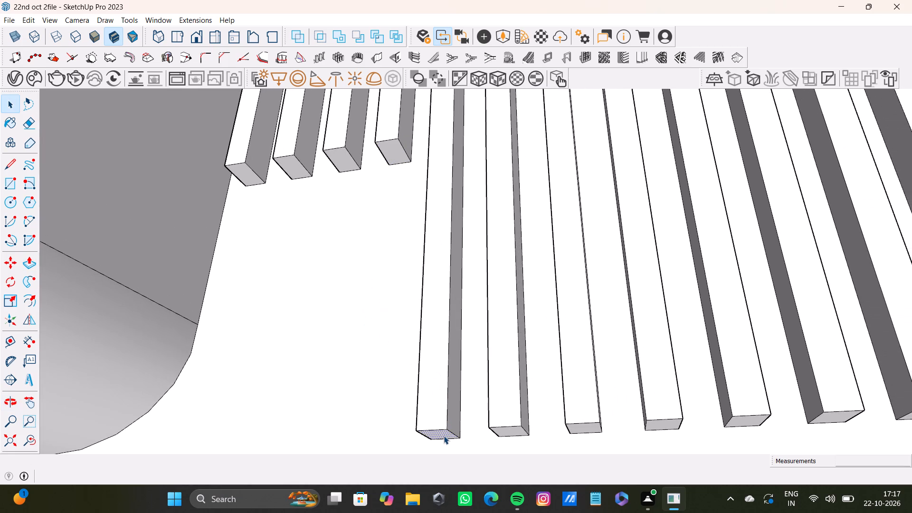
pyautogui.press('p')
pyautogui.moveTo(444, 436); pyautogui.dragTo(396, 146)
pyautogui.press('space')
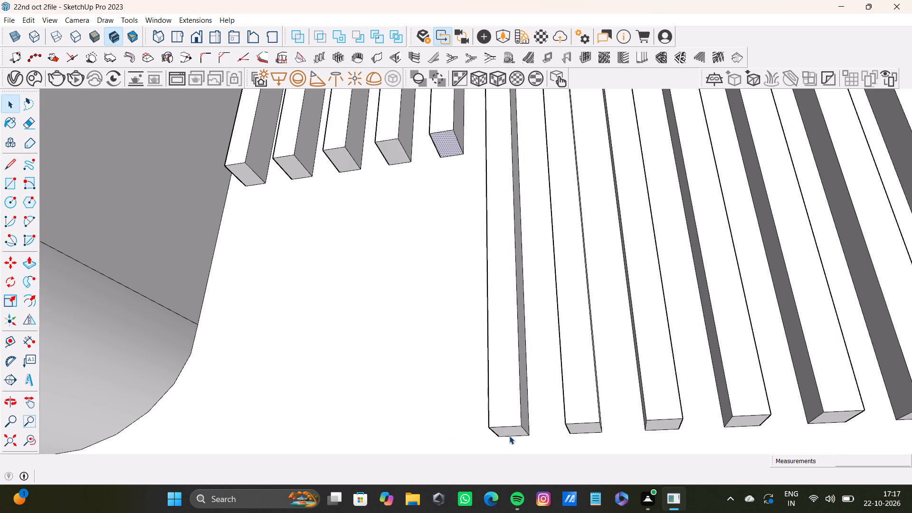
# Push/Pull the bottom faces of the sixth and seventh slats upward by about 1' 9 7/16", level with the shortened slats.
pyautogui.click(511, 429)
pyautogui.press('p')
pyautogui.moveTo(511, 429); pyautogui.dragTo(464, 144)
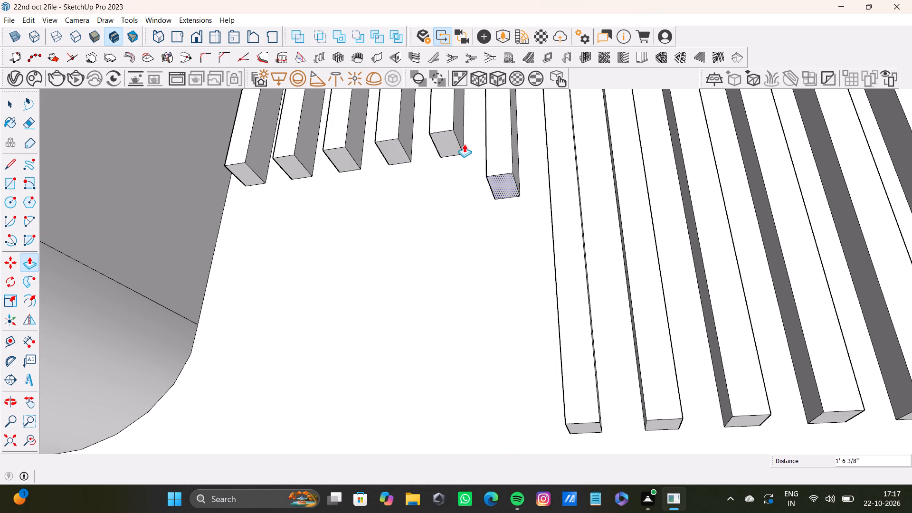
pyautogui.moveTo(464, 144); pyautogui.dragTo(457, 135)
pyautogui.press('space')
pyautogui.click(589, 432)
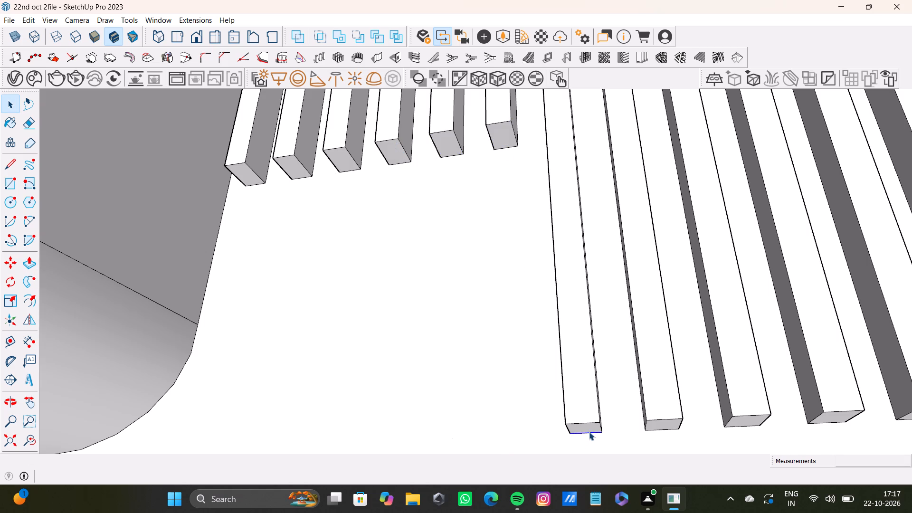
pyautogui.click(589, 427)
pyautogui.press('p')
pyautogui.moveTo(589, 427); pyautogui.dragTo(513, 131)
pyautogui.press('space')
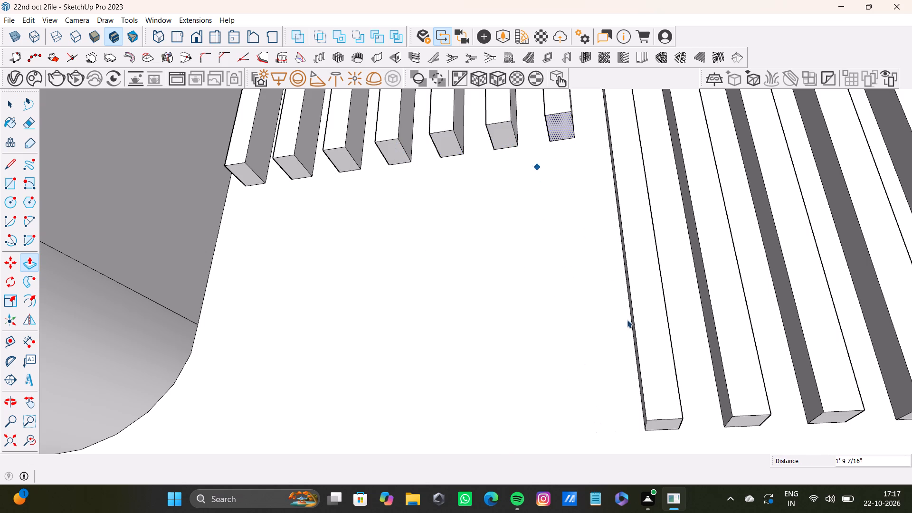
# Push/Pull the bottom face of the eighth slat upward by about 1' 9 7/16", level with the seventh slat.
pyautogui.click(669, 425)
pyautogui.press('p')
pyautogui.moveTo(668, 425); pyautogui.dragTo(577, 164)
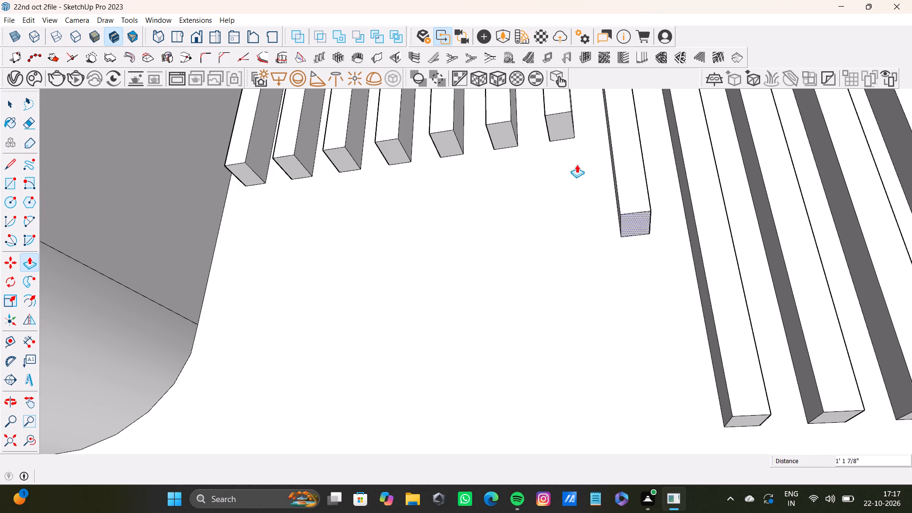
pyautogui.moveTo(577, 164); pyautogui.dragTo(564, 129)
# Push/Pull the bottom face of the ninth slat upward, level with the eighth slat.
pyautogui.scroll(-4, 562, 209)
pyautogui.keyDown('shift'); pyautogui.middleClick(566, 227); pyautogui.keyUp('shift')
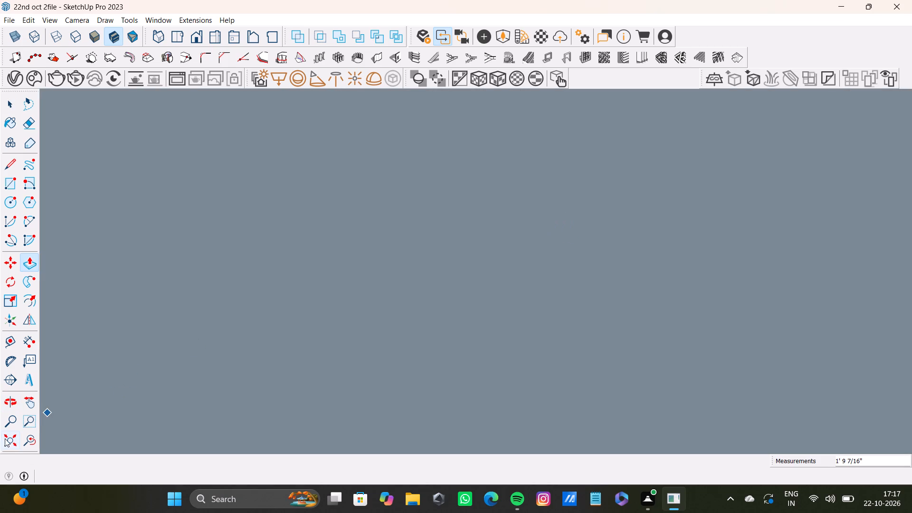
pyautogui.click(26, 444)
pyautogui.moveTo(312, 385); pyautogui.dragTo(338, 384, button='middle')
pyautogui.moveTo(30, 446); pyautogui.dragTo(24, 446)
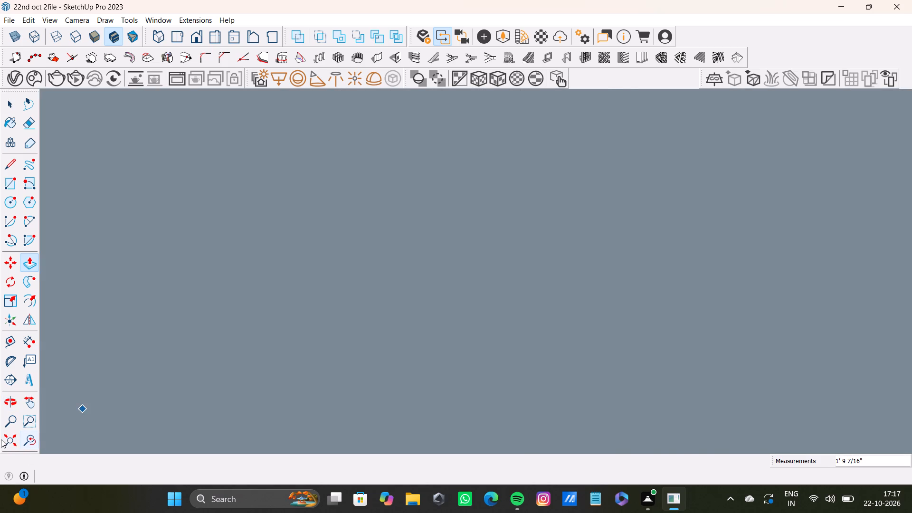
pyautogui.click(1, 439)
pyautogui.moveTo(317, 388); pyautogui.dragTo(292, 434, button='middle')
pyautogui.scroll(6, 373, 415)
pyautogui.keyDown('shift'); pyautogui.moveTo(482, 406); pyautogui.dragTo(408, 450, button='middle'); pyautogui.keyUp('shift')
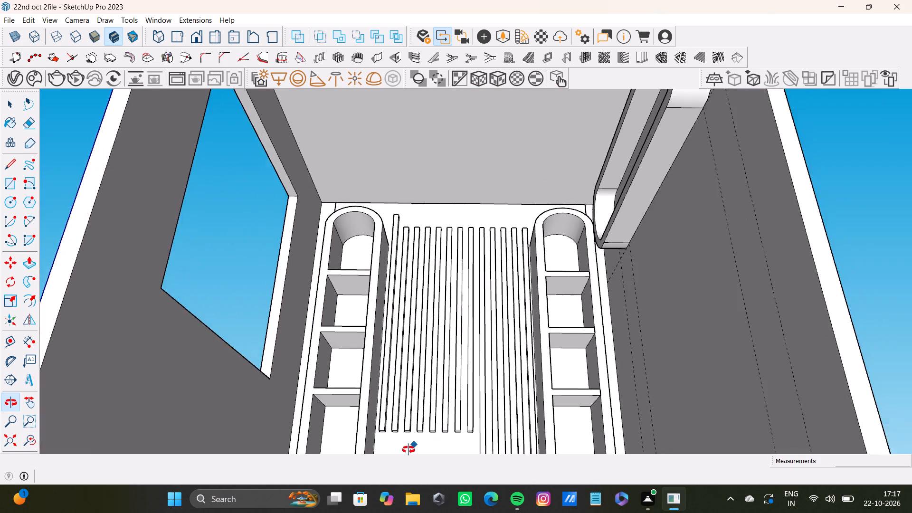
pyautogui.keyDown('shift'); pyautogui.moveTo(408, 450); pyautogui.dragTo(392, 402, button='middle'); pyautogui.keyUp('shift')
pyautogui.scroll(8, 486, 380)
pyautogui.moveTo(487, 368); pyautogui.dragTo(469, 315, button='middle')
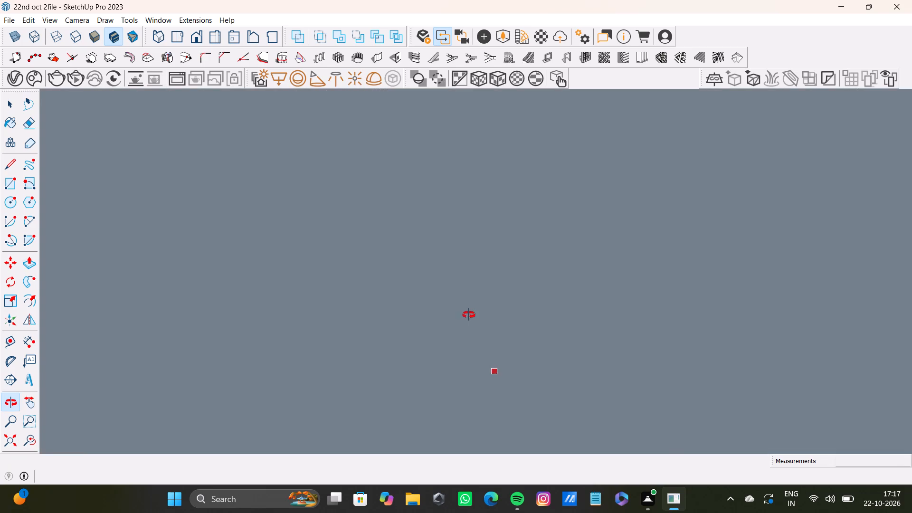
pyautogui.moveTo(469, 315); pyautogui.dragTo(460, 354, button='middle')
pyautogui.scroll(5, 485, 375)
pyautogui.moveTo(487, 379); pyautogui.dragTo(479, 346, button='middle')
pyautogui.scroll(5, 479, 377)
pyautogui.press('space')
pyautogui.click(502, 412)
pyautogui.press('p')
pyautogui.moveTo(502, 412); pyautogui.dragTo(426, 115)
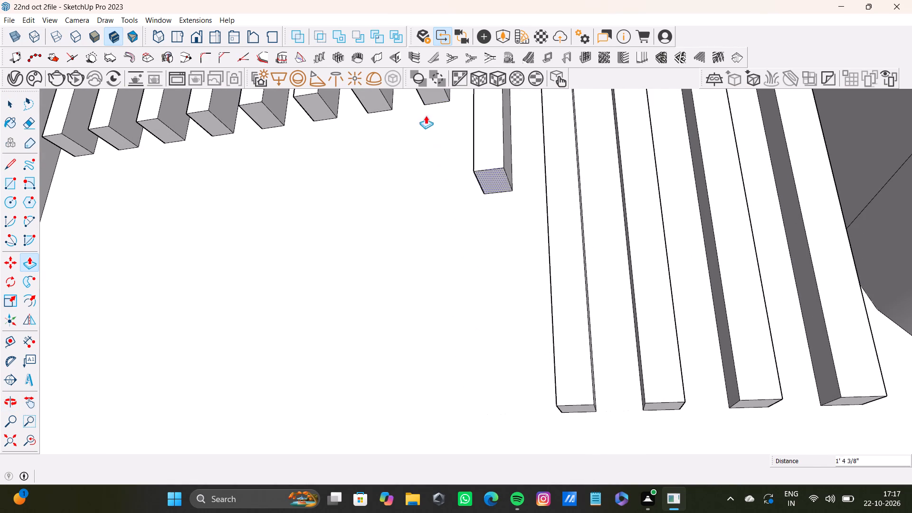
pyautogui.moveTo(426, 115); pyautogui.dragTo(435, 97)
pyautogui.moveTo(470, 228); pyautogui.dragTo(458, 291, button='middle')
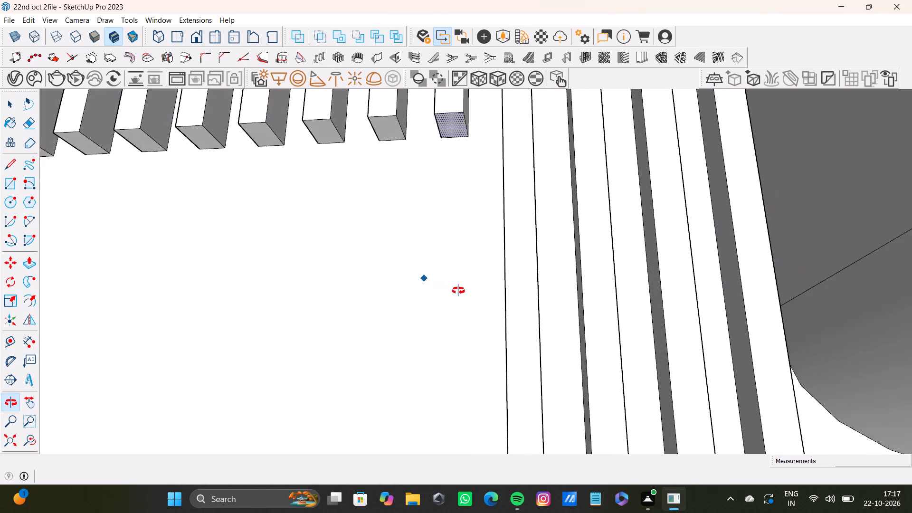
# Push/Pull the bottom faces of the tenth and eleventh slats upward, level with the ninth slat.
pyautogui.moveTo(458, 291); pyautogui.dragTo(399, 220, button='middle')
pyautogui.press('space')
pyautogui.click(459, 436)
pyautogui.press('p')
pyautogui.moveTo(460, 436); pyautogui.dragTo(400, 159)
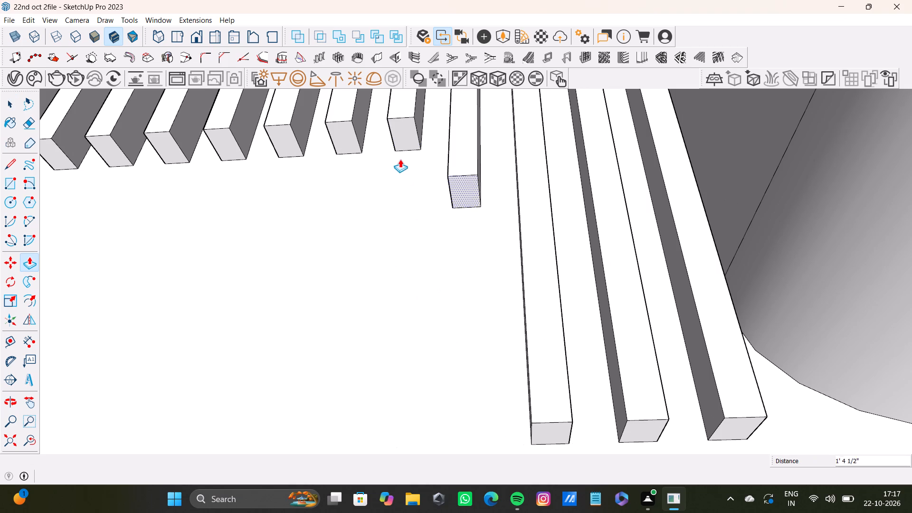
pyautogui.moveTo(400, 159); pyautogui.dragTo(405, 130)
pyautogui.press('space')
pyautogui.click(552, 435)
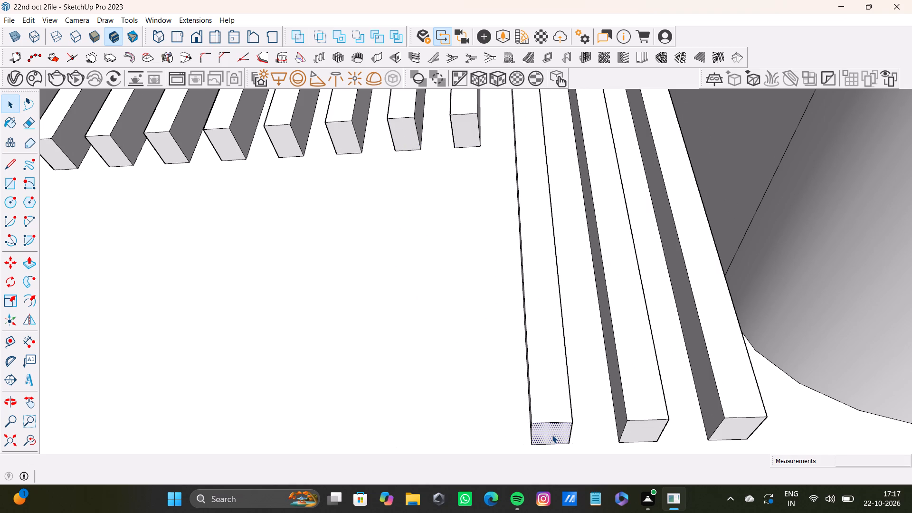
pyautogui.press('p')
pyautogui.moveTo(552, 433); pyautogui.dragTo(470, 127)
# Push/Pull the bottom faces of the twelfth and thirteenth slats upward by about 1' 9 7/16", level with the shortened slats.
pyautogui.press('space')
pyautogui.click(640, 434)
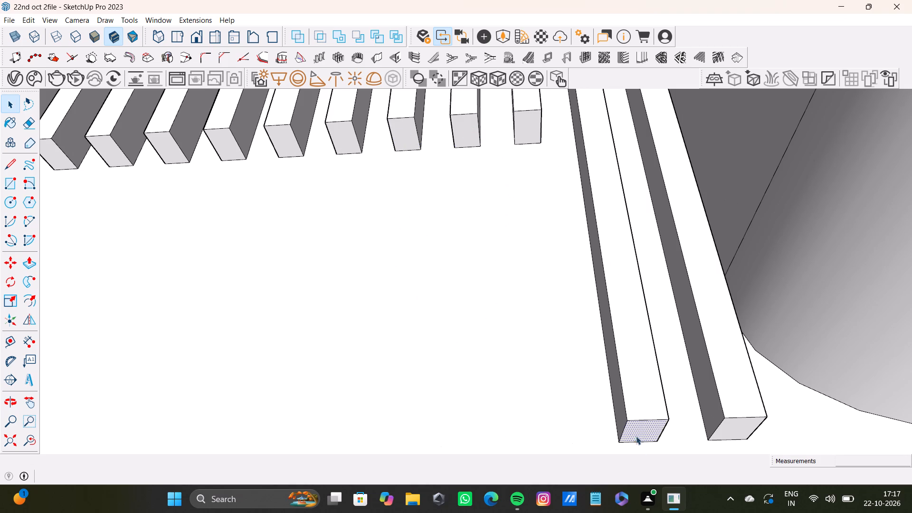
pyautogui.press('p')
pyautogui.moveTo(636, 437); pyautogui.dragTo(527, 119)
pyautogui.press('space')
pyautogui.press('space')
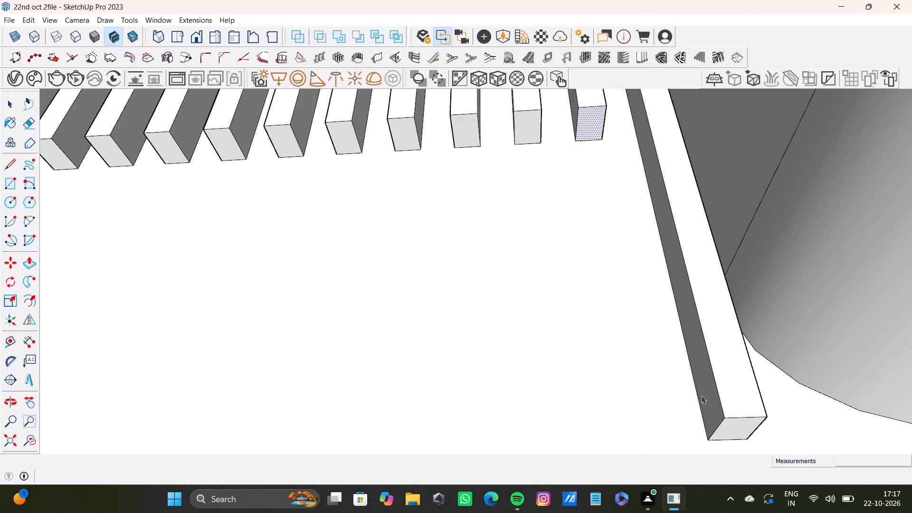
pyautogui.click(736, 429)
pyautogui.press('p')
pyautogui.moveTo(736, 429); pyautogui.dragTo(573, 115)
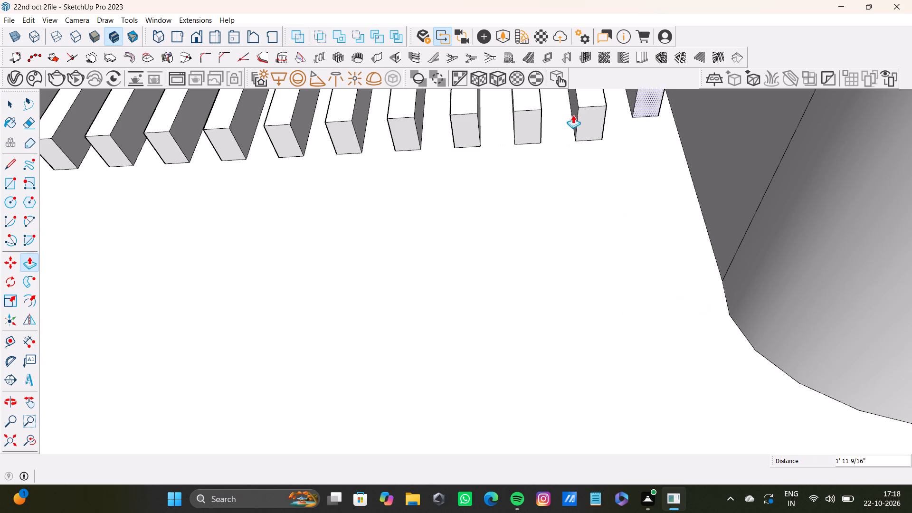
pyautogui.moveTo(573, 115); pyautogui.dragTo(599, 118)
# Push/Pull the top face of the first slat, beside the arched shelf nearest the window wall, upward to the ceiling.
pyautogui.click(23, 438)
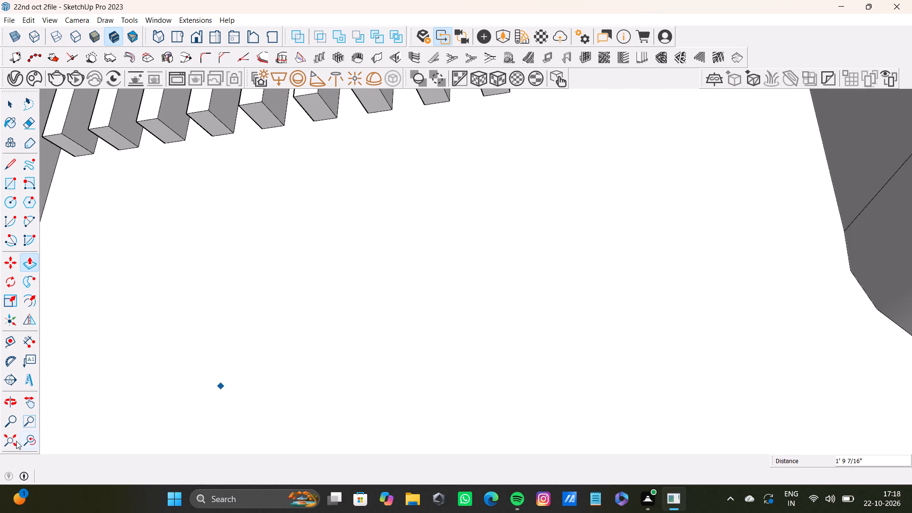
pyautogui.click(0, 442)
pyautogui.click(17, 443)
pyautogui.moveTo(365, 310); pyautogui.dragTo(373, 322, button='middle')
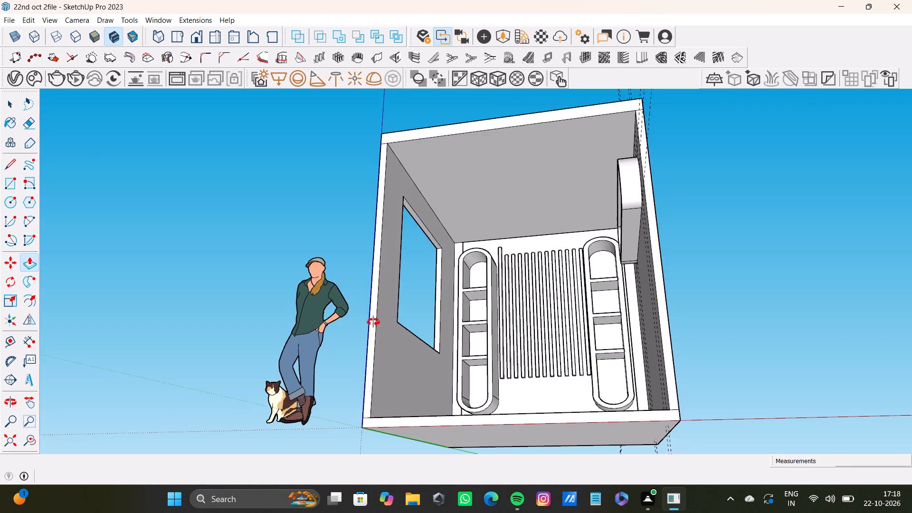
pyautogui.moveTo(373, 322); pyautogui.dragTo(391, 340, button='middle')
pyautogui.scroll(14, 549, 229)
pyautogui.moveTo(482, 237); pyautogui.dragTo(464, 301, button='middle')
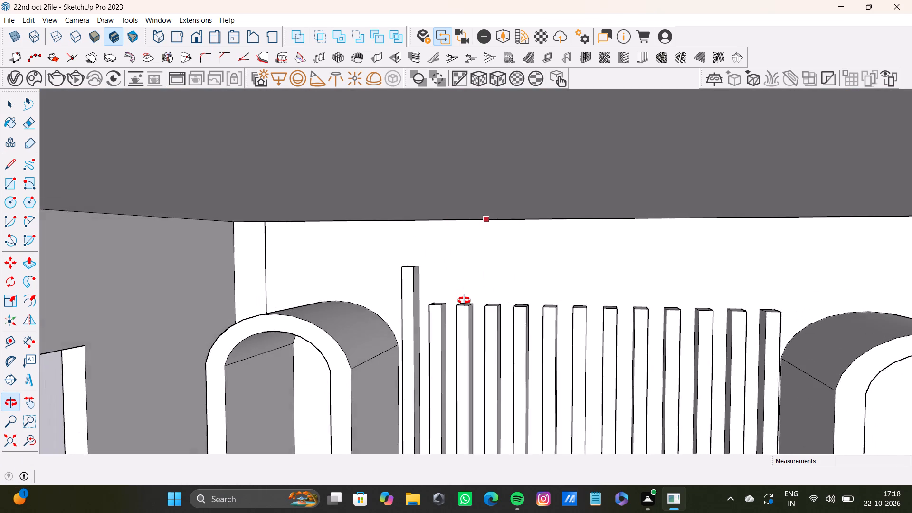
pyautogui.moveTo(464, 301); pyautogui.dragTo(445, 331, button='middle')
pyautogui.click(28, 435)
pyautogui.scroll(3, 392, 292)
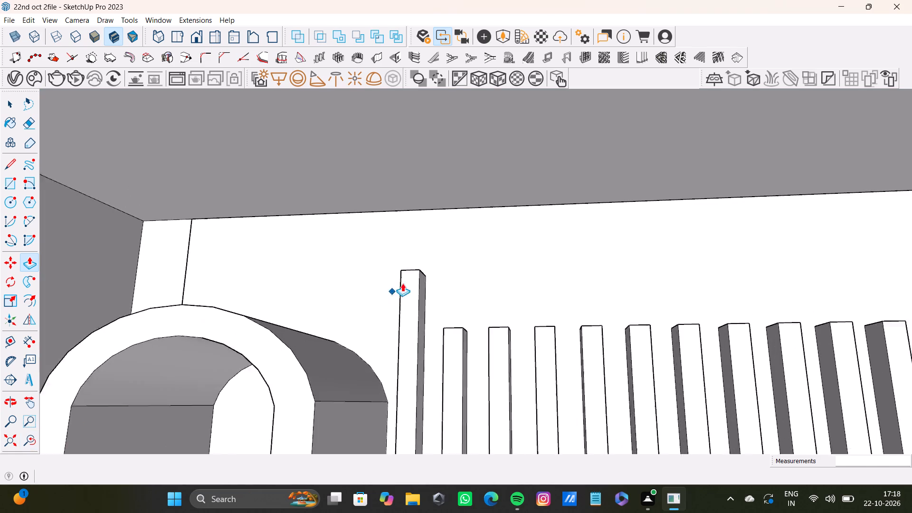
pyautogui.scroll(9, 402, 283)
pyautogui.moveTo(433, 254); pyautogui.dragTo(377, 346, button='middle')
pyautogui.scroll(6, 403, 262)
pyautogui.press('space')
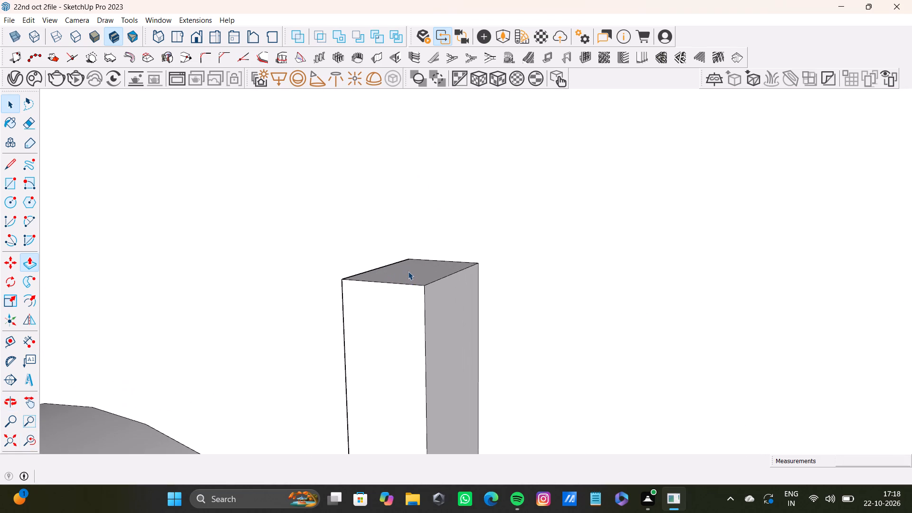
pyautogui.click(408, 271)
pyautogui.moveTo(417, 266); pyautogui.dragTo(400, 193)
pyautogui.write('p[')
pyautogui.moveTo(407, 264); pyautogui.dragTo(397, 158)
pyautogui.scroll(-4, 411, 226)
pyautogui.moveTo(412, 229); pyautogui.dragTo(434, 259, button='middle')
pyautogui.moveTo(438, 219); pyautogui.dragTo(412, 112)
pyautogui.keyDown('shift'); pyautogui.moveTo(411, 112); pyautogui.dragTo(389, 178, button='middle'); pyautogui.keyUp('shift')
pyautogui.moveTo(409, 197); pyautogui.dragTo(412, 141)
# Push/Pull the top face of the second slat upward in stages to the ceiling, level with the first slat.
pyautogui.scroll(-2, 446, 265)
pyautogui.moveTo(449, 326); pyautogui.dragTo(343, 145, button='middle')
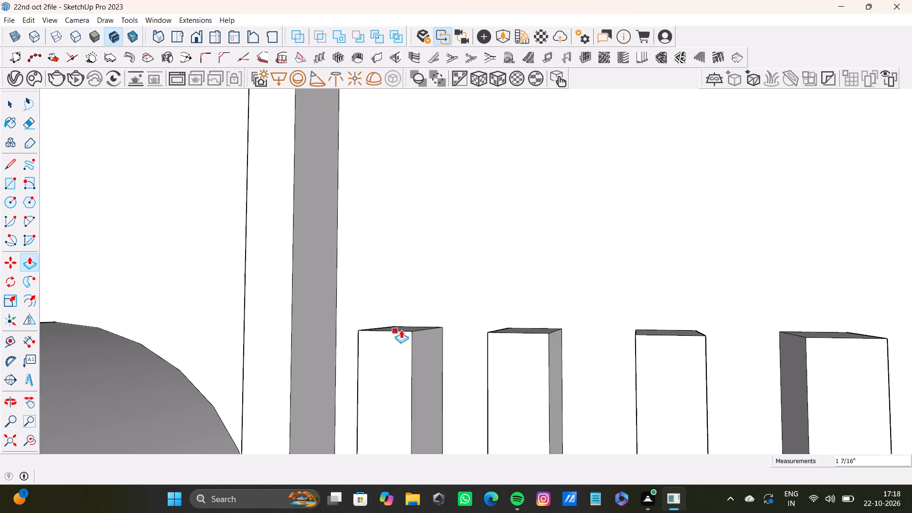
pyautogui.moveTo(402, 331); pyautogui.dragTo(391, 334, button='middle')
pyautogui.press('space')
pyautogui.click(410, 326)
pyautogui.click(410, 329)
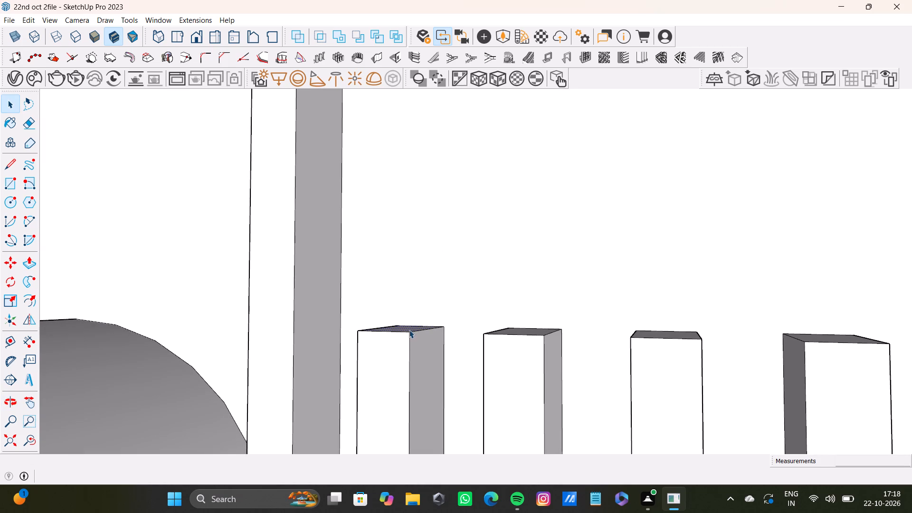
pyautogui.press('p')
pyautogui.moveTo(409, 330); pyautogui.dragTo(409, 220)
pyautogui.scroll(-3, 403, 226)
pyautogui.keyDown('shift'); pyautogui.moveTo(403, 235); pyautogui.dragTo(403, 361, button='middle'); pyautogui.keyUp('shift')
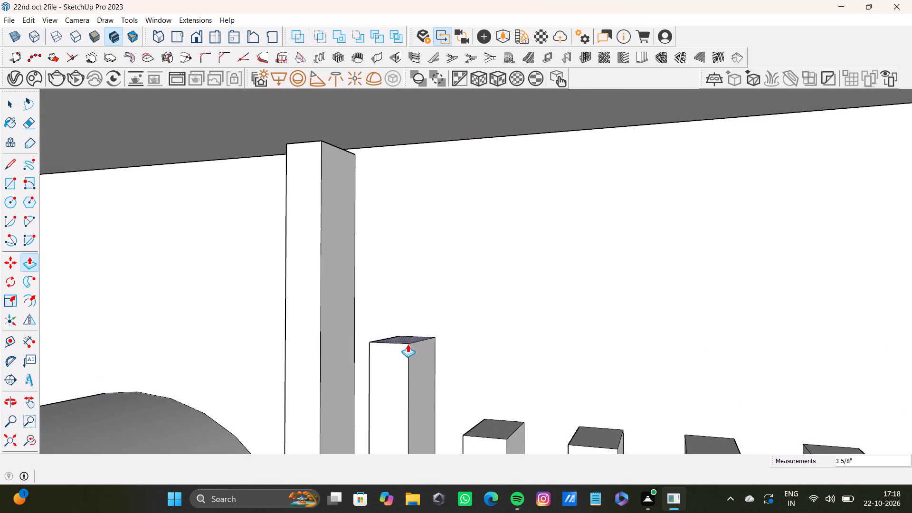
pyautogui.moveTo(408, 342); pyautogui.dragTo(400, 131)
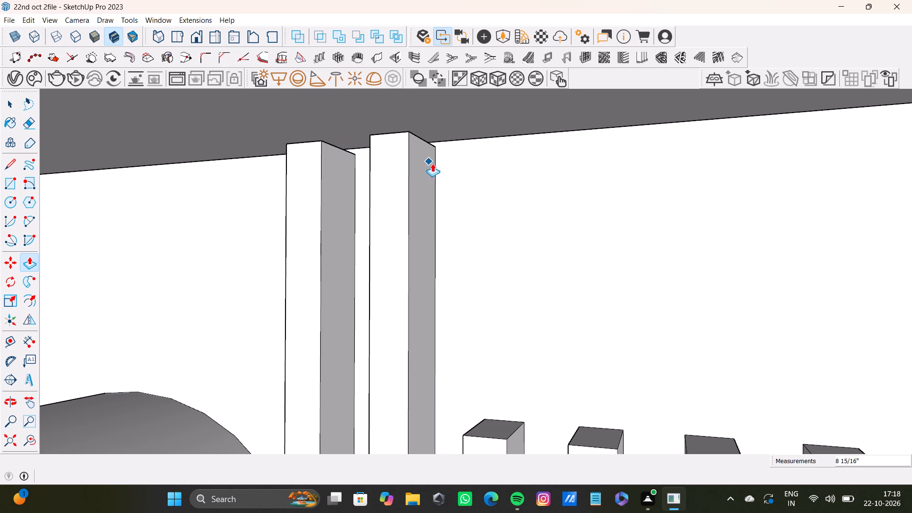
pyautogui.moveTo(408, 129); pyautogui.dragTo(408, 110)
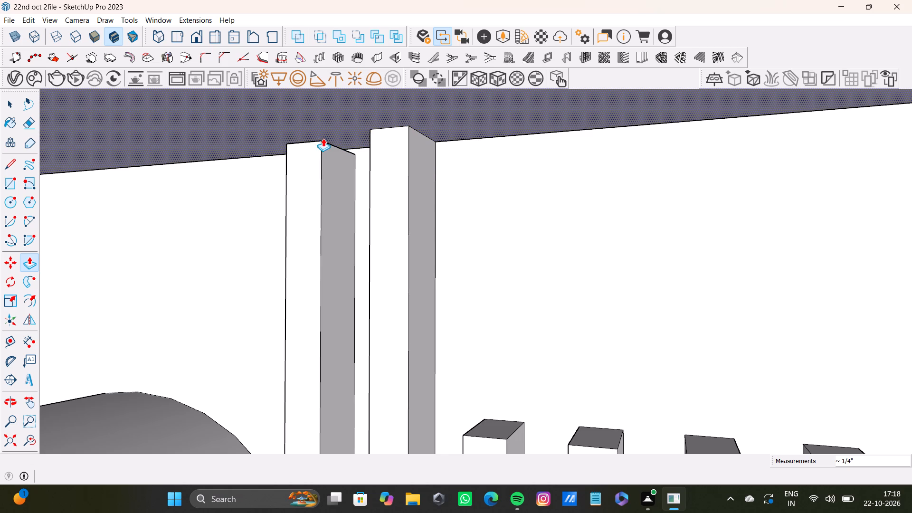
# Push/Pull the ceiling's underside down by about 3/16" above the first slat.
pyautogui.moveTo(320, 140); pyautogui.dragTo(322, 144)
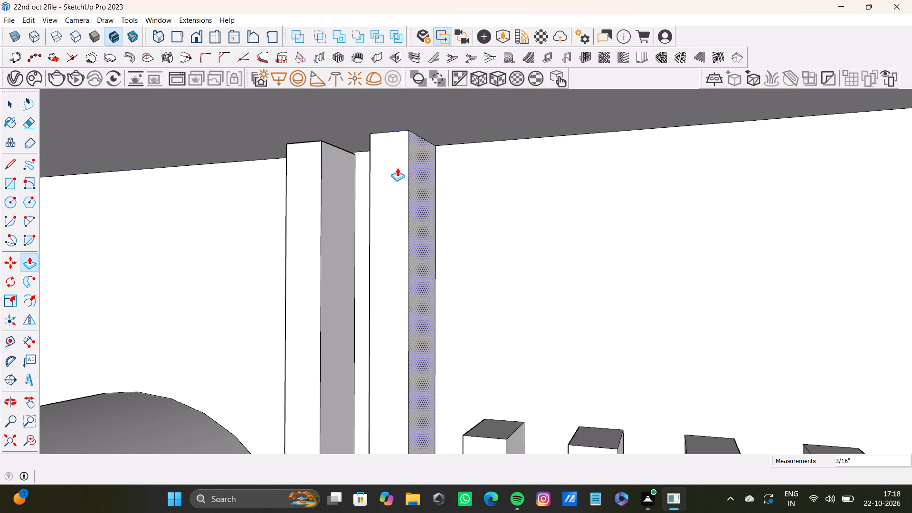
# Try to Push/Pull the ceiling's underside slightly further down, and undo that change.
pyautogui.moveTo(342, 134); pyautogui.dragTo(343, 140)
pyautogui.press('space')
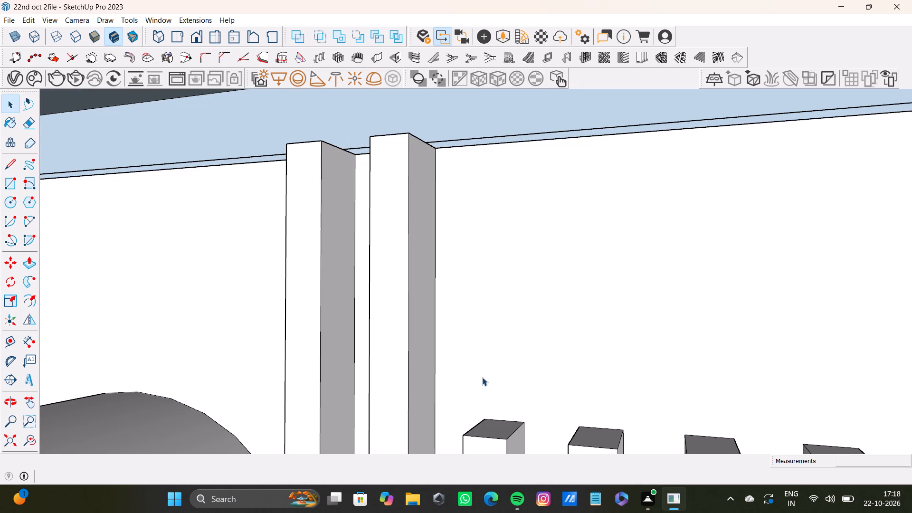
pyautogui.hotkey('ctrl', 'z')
# Push/Pull the top face of the third slat upward by about 1' 5/8" to the ceiling.
pyautogui.press('space')
pyautogui.click(488, 430)
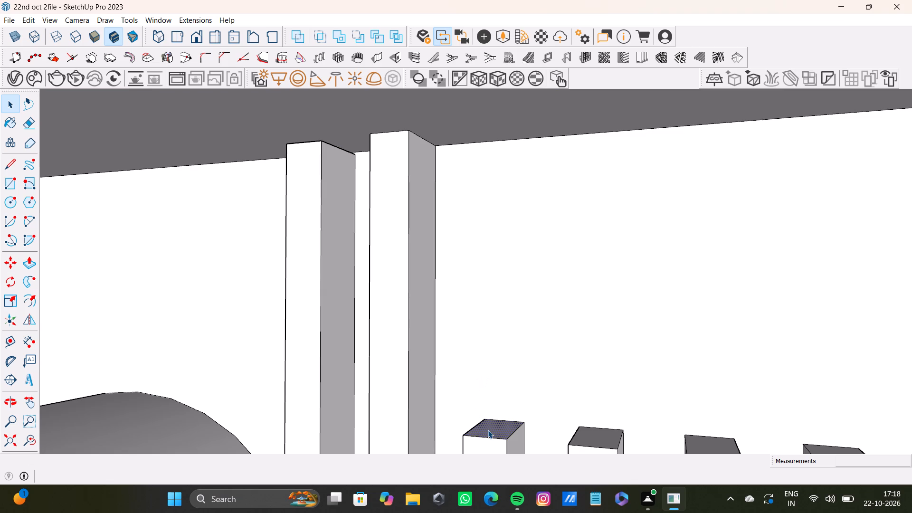
pyautogui.press('p')
pyautogui.moveTo(488, 430); pyautogui.dragTo(399, 69)
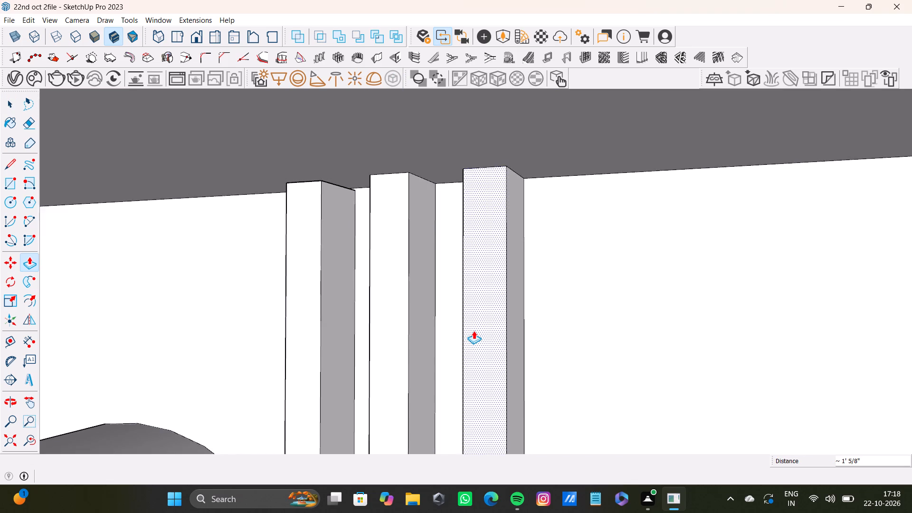
# Push/Pull the top face of the fourth slat upward in two stages to the ceiling, starting with 5".
pyautogui.scroll(-7, 474, 331)
pyautogui.keyDown('shift'); pyautogui.moveTo(476, 330); pyautogui.dragTo(403, 210, button='middle'); pyautogui.keyUp('shift')
pyautogui.press('space')
pyautogui.moveTo(444, 292); pyautogui.dragTo(444, 293, button='middle')
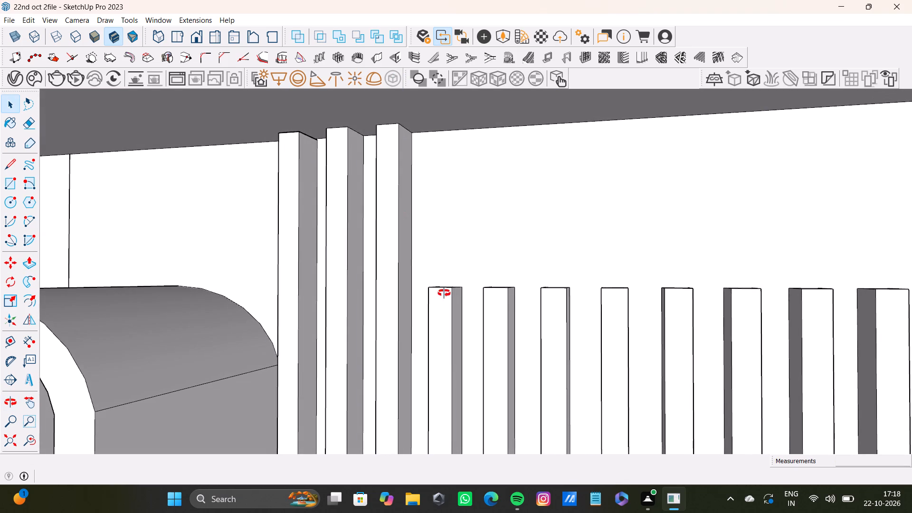
pyautogui.moveTo(444, 293); pyautogui.dragTo(435, 309, button='middle')
pyautogui.scroll(6, 442, 292)
pyautogui.click(450, 285)
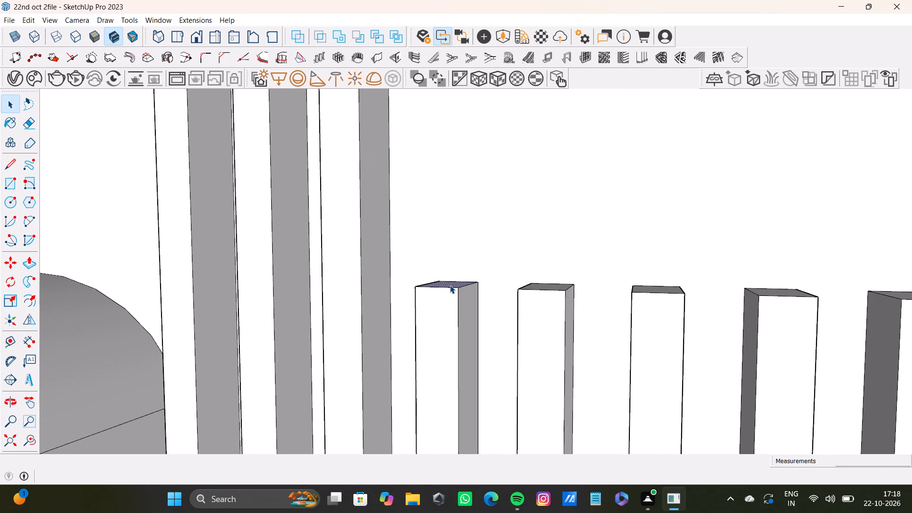
pyautogui.press('p')
pyautogui.moveTo(450, 285); pyautogui.dragTo(425, 165)
pyautogui.moveTo(461, 213); pyautogui.dragTo(448, 311, button='middle')
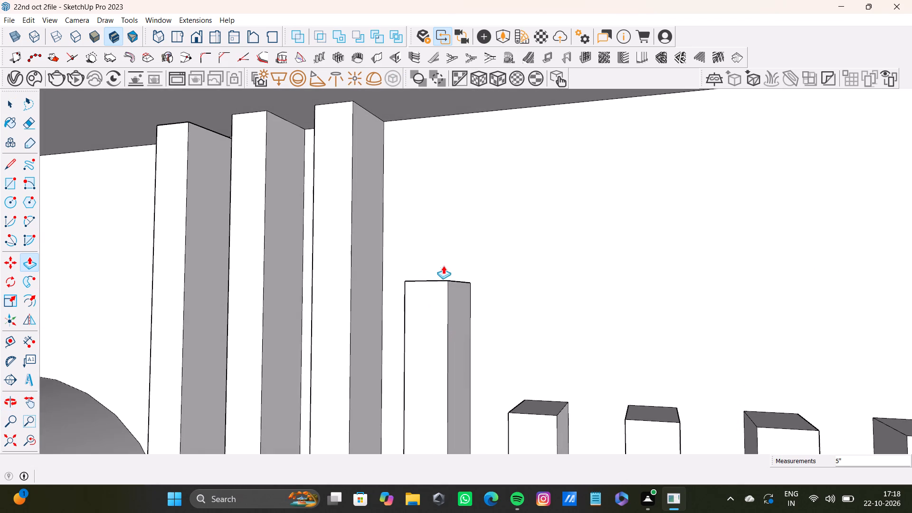
pyautogui.moveTo(444, 278); pyautogui.dragTo(424, 95)
# Push/Pull the top face of the fifth slat upward in two stages to the ceiling.
pyautogui.press('space')
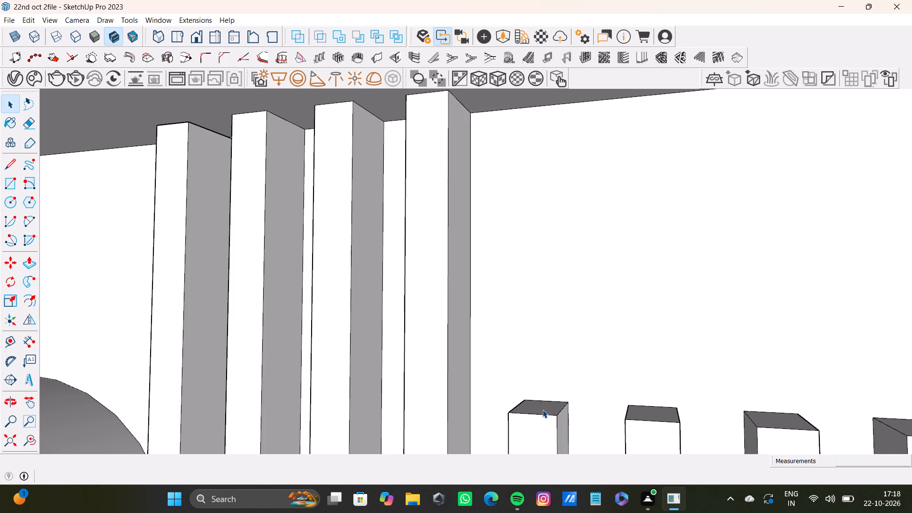
pyautogui.click(542, 409)
pyautogui.press('p')
pyautogui.moveTo(542, 410); pyautogui.dragTo(530, 247)
pyautogui.moveTo(529, 247); pyautogui.dragTo(509, 297, button='middle')
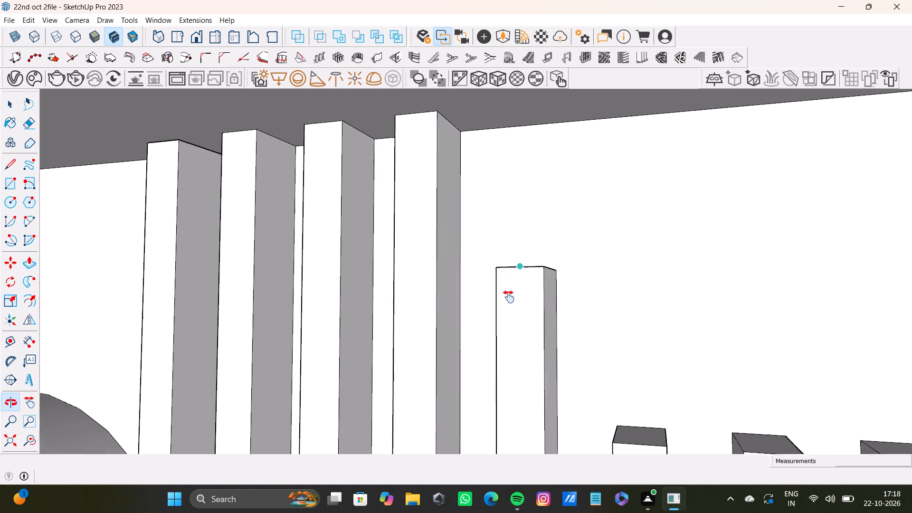
pyautogui.moveTo(509, 297); pyautogui.dragTo(508, 299, button='middle')
pyautogui.moveTo(521, 297); pyautogui.dragTo(522, 138)
# Push/Pull the top face of the sixth slat upward to the ceiling, beside the fifth slat.
pyautogui.scroll(-4, 521, 274)
pyautogui.keyDown('shift'); pyautogui.moveTo(526, 311); pyautogui.dragTo(441, 282, button='middle'); pyautogui.keyUp('shift')
pyautogui.press('space')
pyautogui.click(524, 395)
pyautogui.press('p')
pyautogui.moveTo(524, 393); pyautogui.dragTo(508, 184)
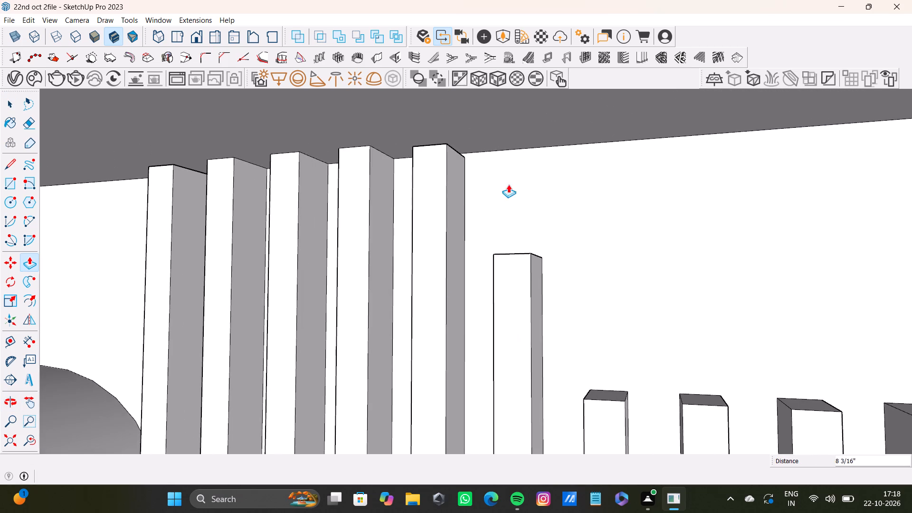
pyautogui.moveTo(508, 184); pyautogui.dragTo(494, 106)
# Push/Pull the top faces of the seventh, eighth and ninth slats upward to the ceiling, by about 1' 5/8" each.
pyautogui.press('space')
pyautogui.click(612, 396)
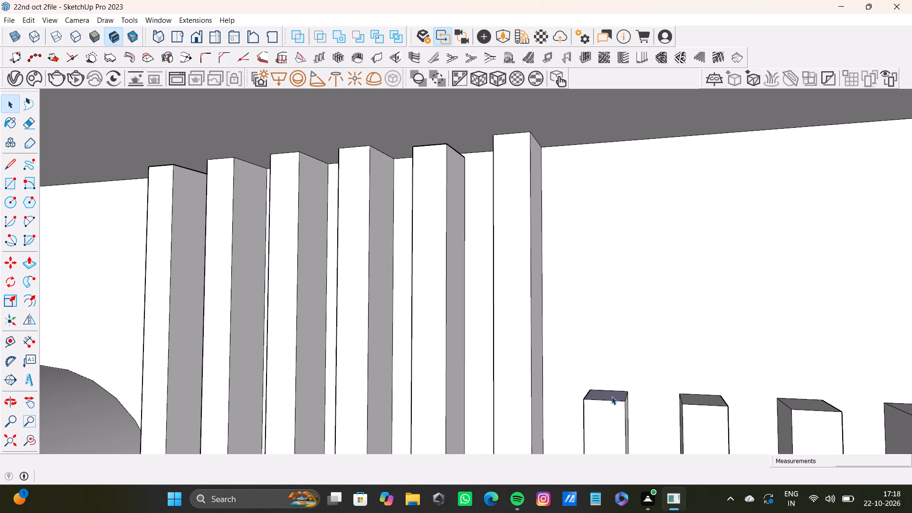
pyautogui.moveTo(611, 396); pyautogui.dragTo(566, 101)
pyautogui.press('p')
pyautogui.moveTo(609, 397); pyautogui.dragTo(572, 123)
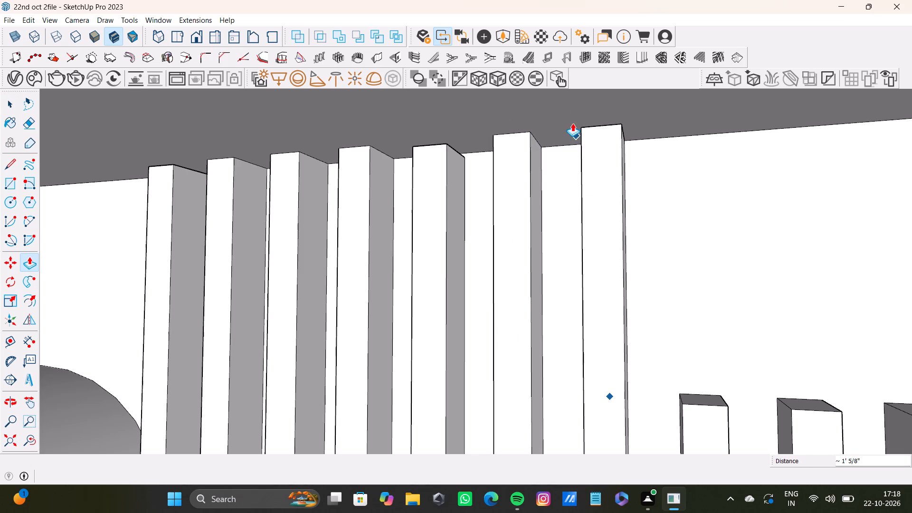
pyautogui.moveTo(572, 123); pyautogui.dragTo(572, 123)
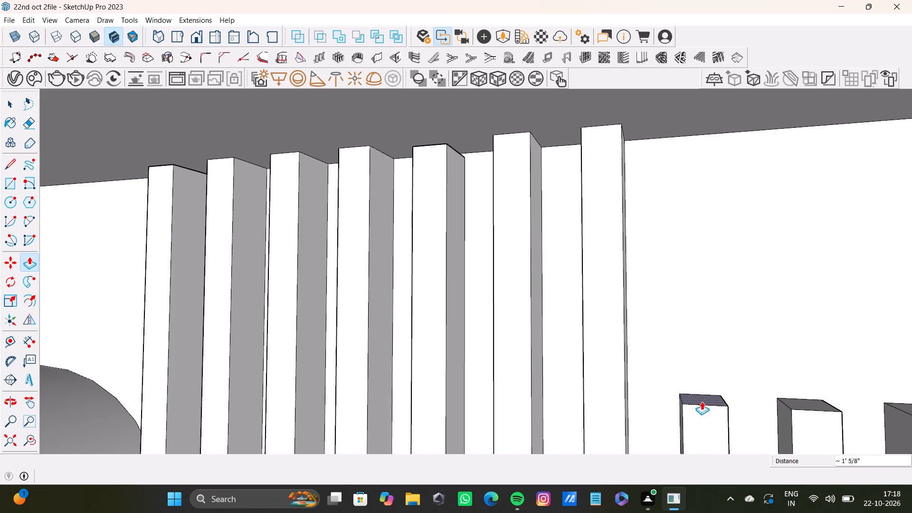
pyautogui.moveTo(703, 397); pyautogui.dragTo(639, 112)
pyautogui.moveTo(798, 402); pyautogui.dragTo(773, 313)
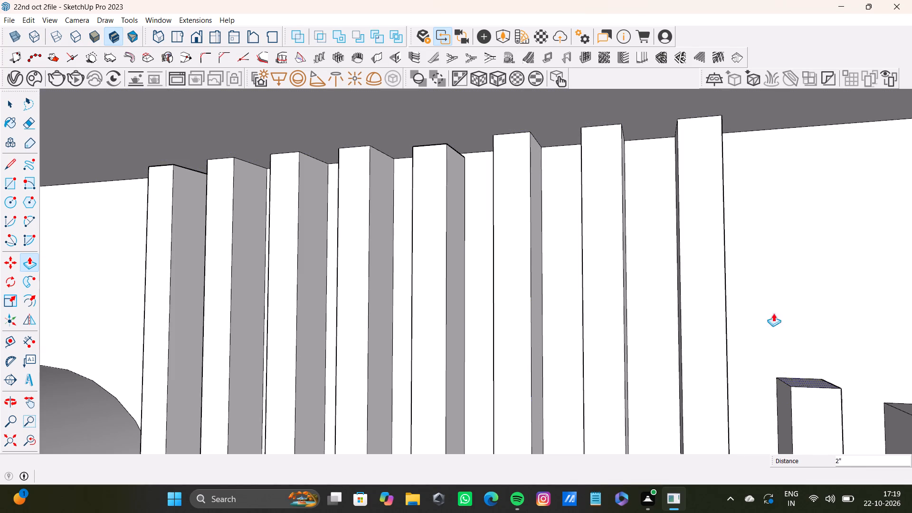
pyautogui.moveTo(773, 313); pyautogui.dragTo(740, 115)
# Push/Pull the top faces of the tenth to thirteenth slats upward to the ceiling, by about 1' 5/8" each.
pyautogui.keyDown('shift'); pyautogui.moveTo(777, 262); pyautogui.dragTo(504, 304, button='middle'); pyautogui.keyUp('shift')
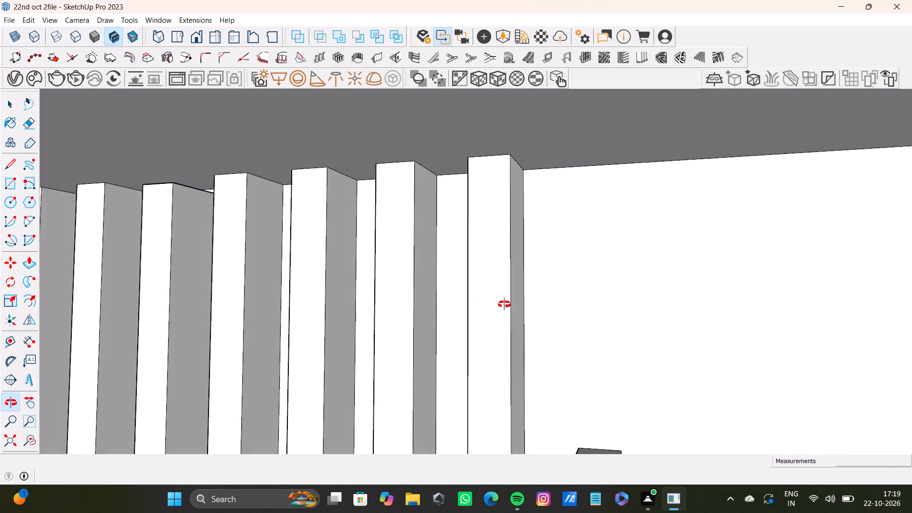
pyautogui.keyDown('shift'); pyautogui.moveTo(504, 304); pyautogui.dragTo(580, 341, button='middle'); pyautogui.keyUp('shift')
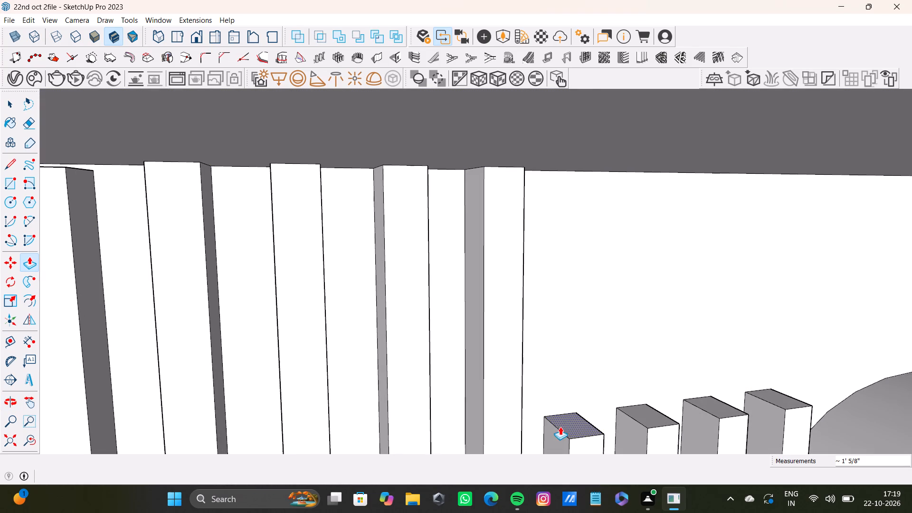
pyautogui.moveTo(567, 425); pyautogui.dragTo(533, 140)
pyautogui.moveTo(652, 422); pyautogui.dragTo(621, 169)
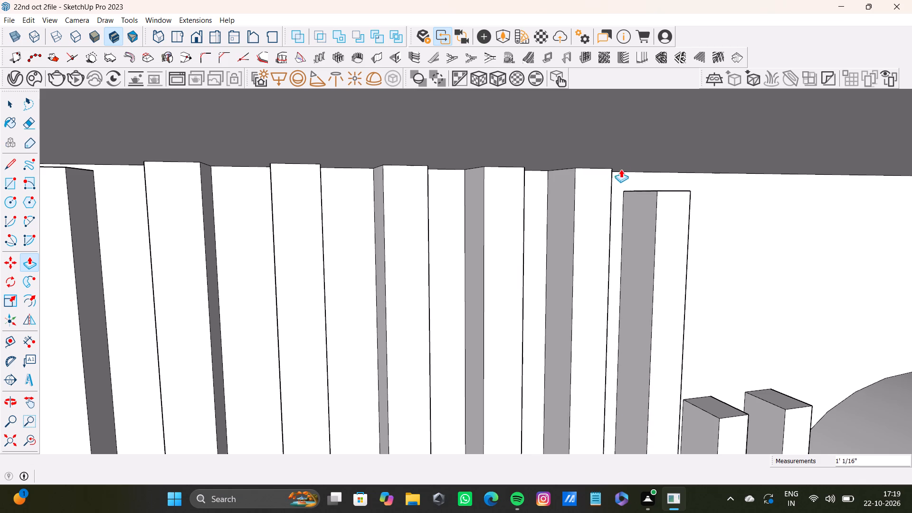
pyautogui.moveTo(621, 169); pyautogui.dragTo(623, 158)
pyautogui.moveTo(717, 412); pyautogui.dragTo(682, 155)
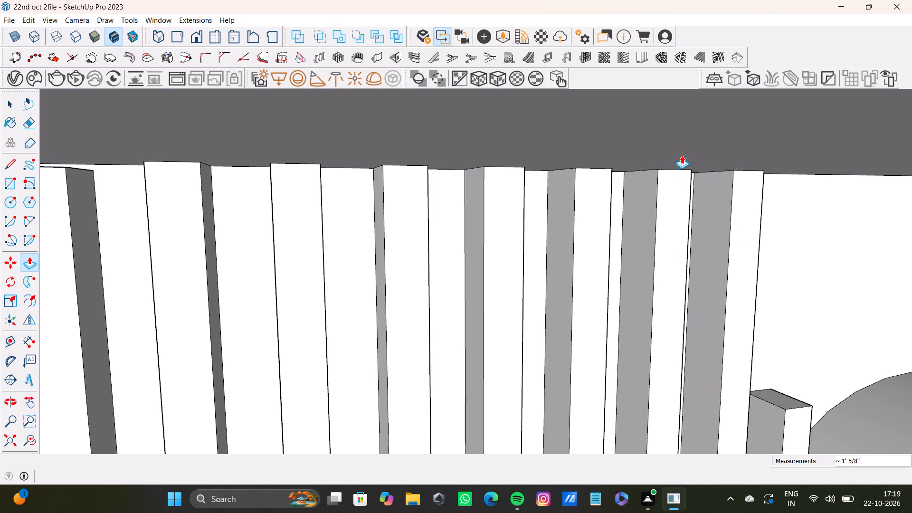
pyautogui.moveTo(788, 402); pyautogui.dragTo(784, 151)
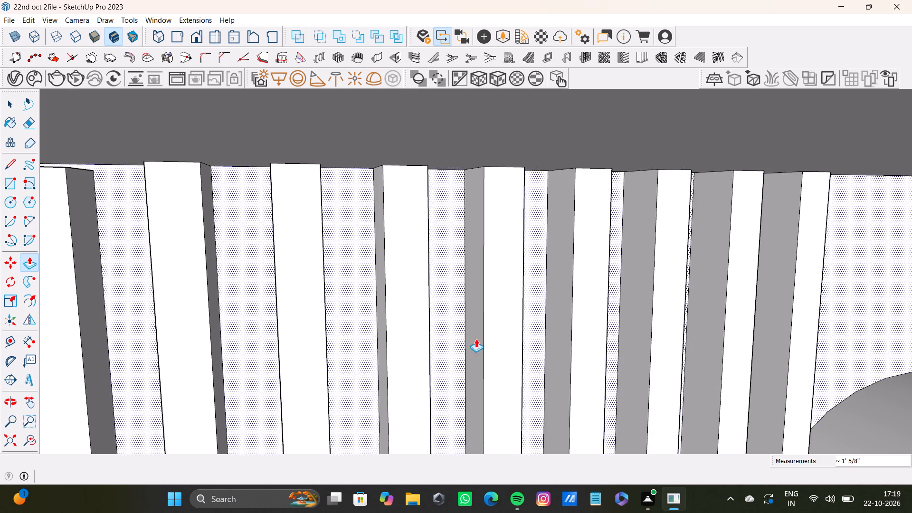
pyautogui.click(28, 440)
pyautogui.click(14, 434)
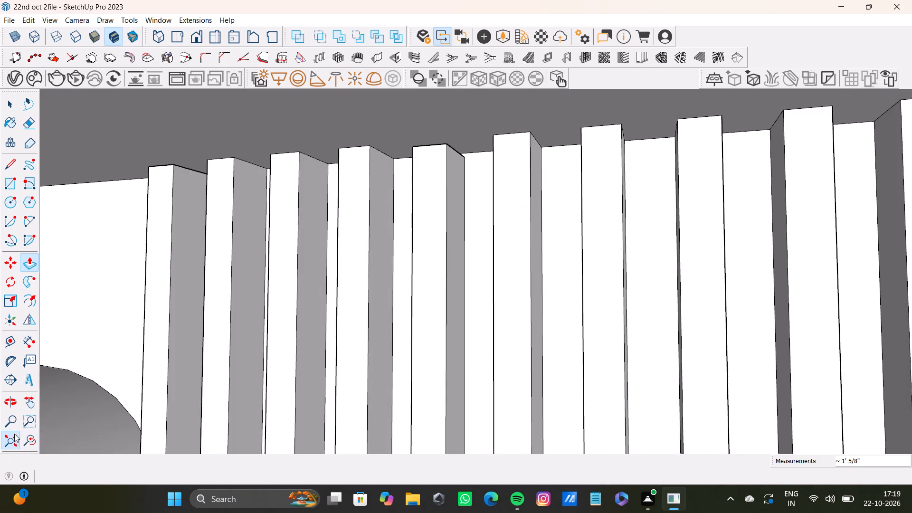
# Select the front face, slat-side outer face, an inner side face and bottom inner curve of the arched shelf unit beside the window.
pyautogui.moveTo(522, 316); pyautogui.dragTo(649, 314, button='middle')
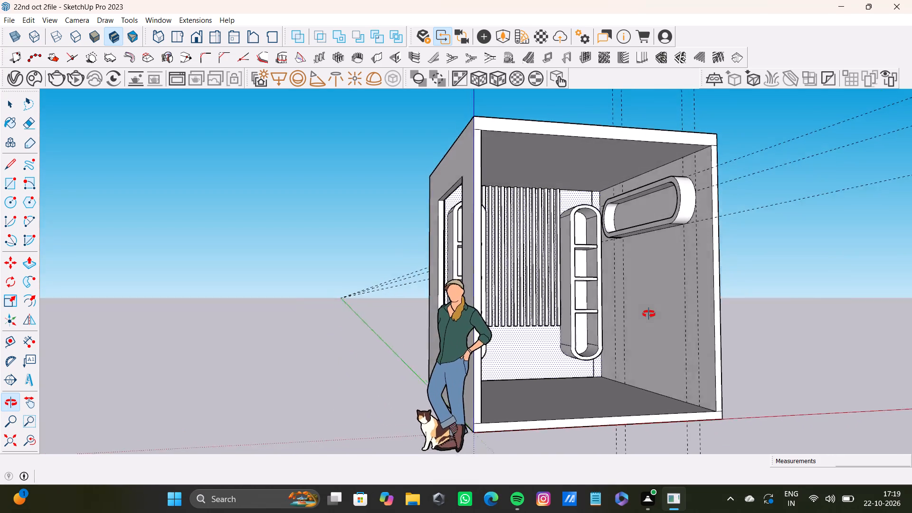
pyautogui.moveTo(649, 314); pyautogui.dragTo(499, 362, button='middle')
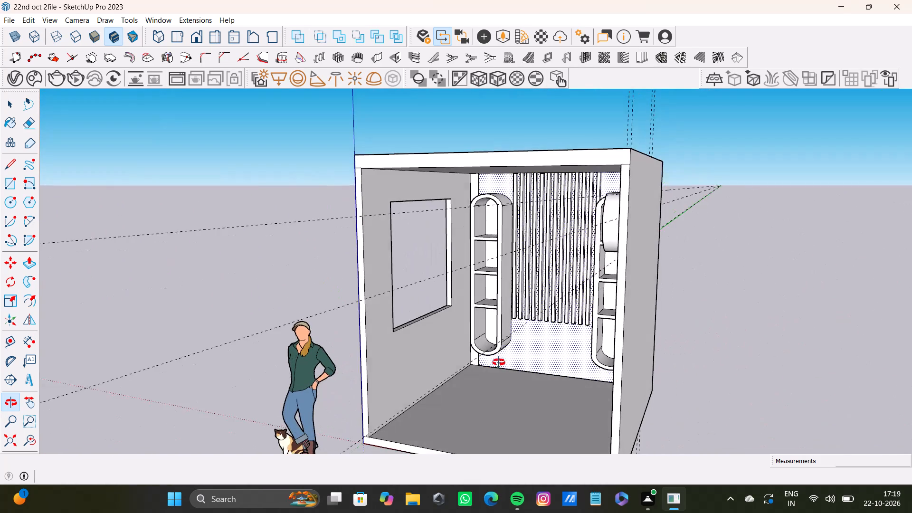
pyautogui.moveTo(499, 362); pyautogui.dragTo(497, 364, button='middle')
pyautogui.scroll(7, 499, 350)
pyautogui.keyDown('shift'); pyautogui.moveTo(493, 302); pyautogui.dragTo(551, 323, button='middle'); pyautogui.keyUp('shift')
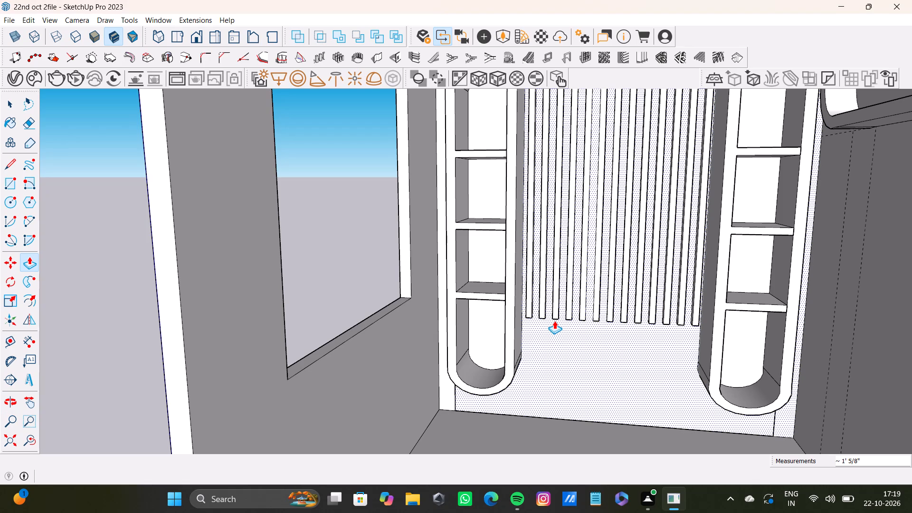
pyautogui.press('space')
pyautogui.scroll(4, 517, 350)
pyautogui.moveTo(519, 349); pyautogui.dragTo(490, 342, button='middle')
pyautogui.scroll(7, 490, 358)
pyautogui.click(505, 360)
pyautogui.keyDown('shift'); pyautogui.doubleClick(533, 360); pyautogui.keyUp('shift')
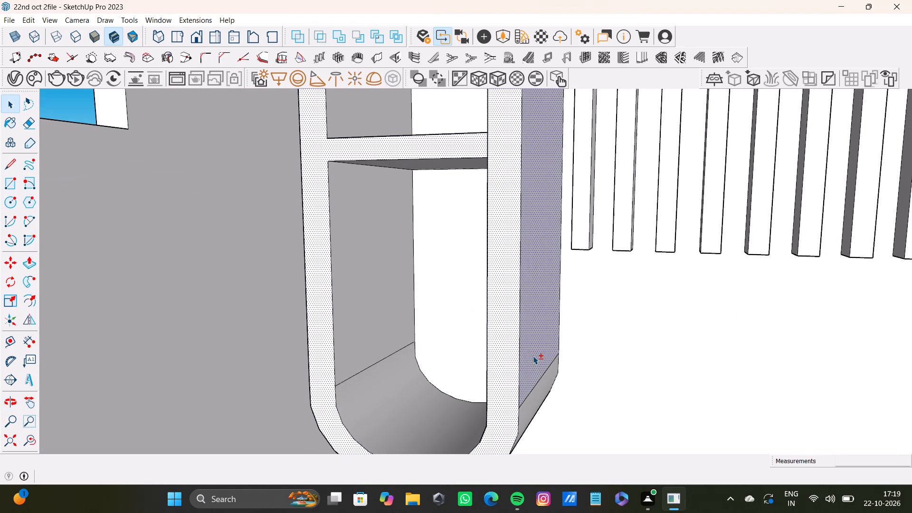
pyautogui.keyDown('shift'); pyautogui.doubleClick(377, 325); pyautogui.keyUp('shift')
pyautogui.keyDown('shift'); pyautogui.doubleClick(407, 394); pyautogui.keyUp('shift')
# Add the lowest shelf's top face, the window-side outer face and the rounded outer underside of the same shelf unit to the selection.
pyautogui.moveTo(407, 394); pyautogui.dragTo(678, 422, button='middle')
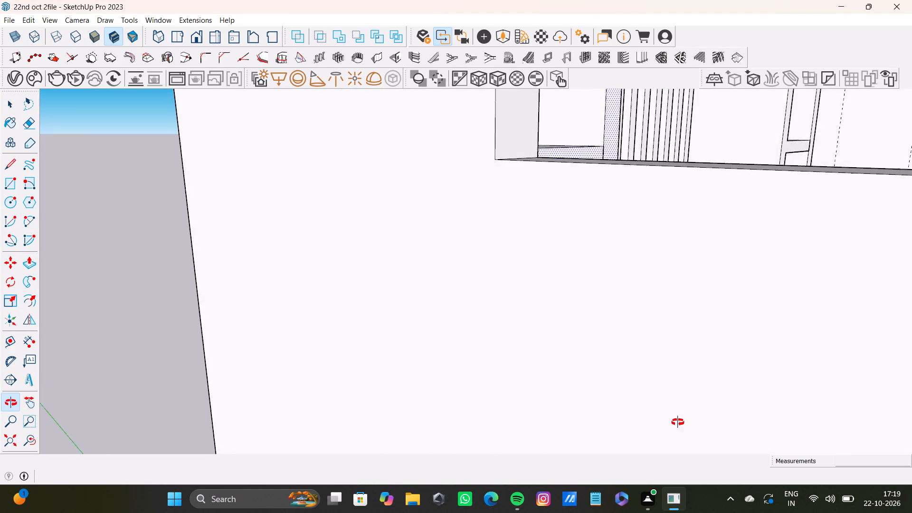
pyautogui.moveTo(678, 422); pyautogui.dragTo(556, 452, button='middle')
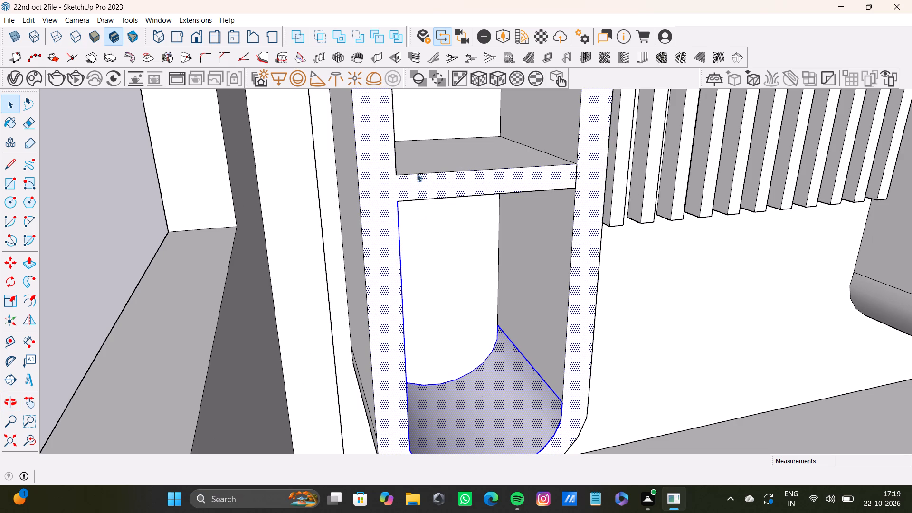
pyautogui.doubleClick(419, 159)
pyautogui.keyDown('shift'); pyautogui.doubleClick(356, 229); pyautogui.keyUp('shift')
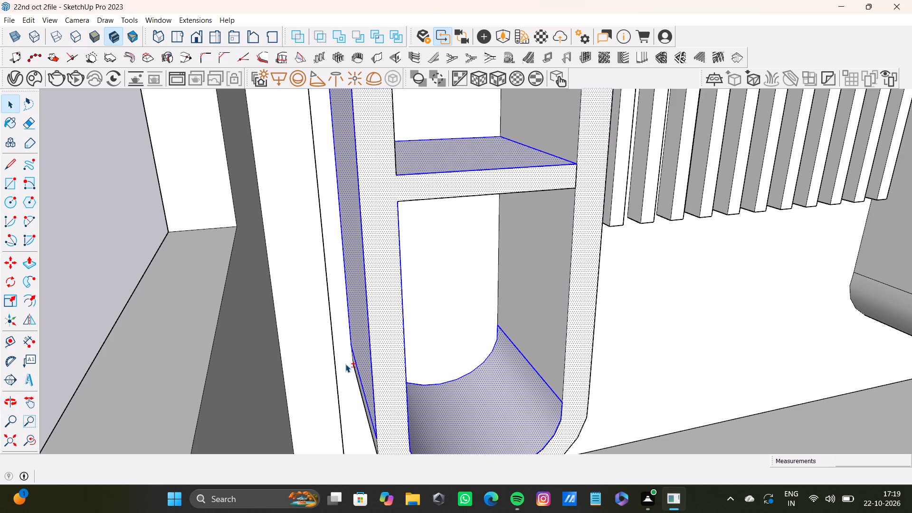
pyautogui.keyDown('shift'); pyautogui.scroll(5, 358, 392); pyautogui.keyUp('shift')
pyautogui.keyDown('shift'); pyautogui.moveTo(363, 390); pyautogui.dragTo(399, 337, button='middle'); pyautogui.keyUp('shift')
pyautogui.keyDown('shift'); pyautogui.scroll(3, 392, 354); pyautogui.keyUp('shift')
pyautogui.keyDown('shift'); pyautogui.click(430, 391); pyautogui.keyUp('shift')
pyautogui.keyDown('shift'); pyautogui.scroll(-7, 430, 390); pyautogui.keyUp('shift')
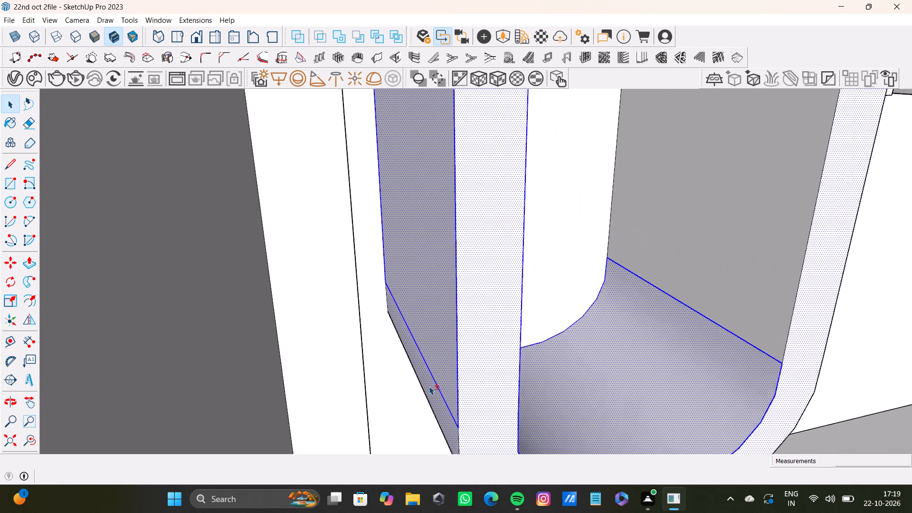
pyautogui.keyDown('shift'); pyautogui.scroll(-1, 429, 386); pyautogui.keyUp('shift')
# Add the slat-side outer face, the arch's outer and inner faces, and the top compartment's inner side and shelf to the selection.
pyautogui.keyDown('shift'); pyautogui.moveTo(477, 392); pyautogui.dragTo(407, 326, button='middle'); pyautogui.keyUp('shift')
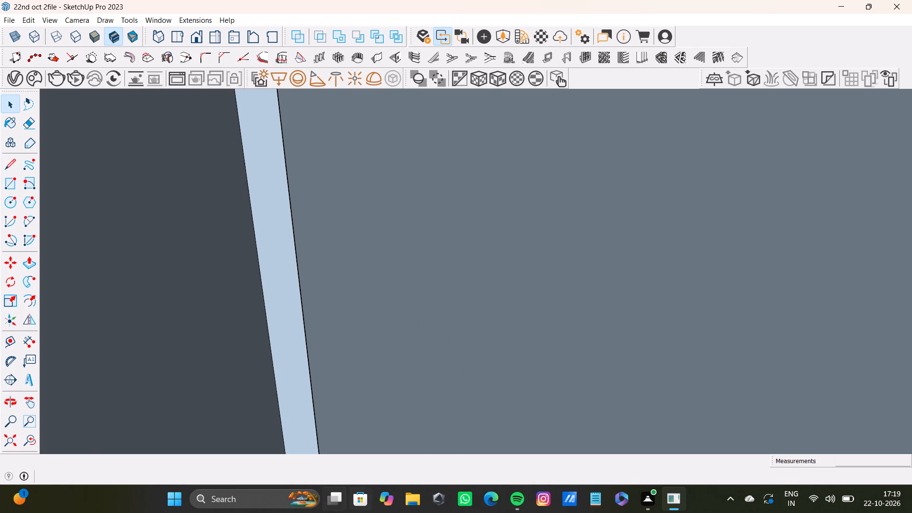
pyautogui.keyDown('shift'); pyautogui.click(32, 435); pyautogui.keyUp('shift')
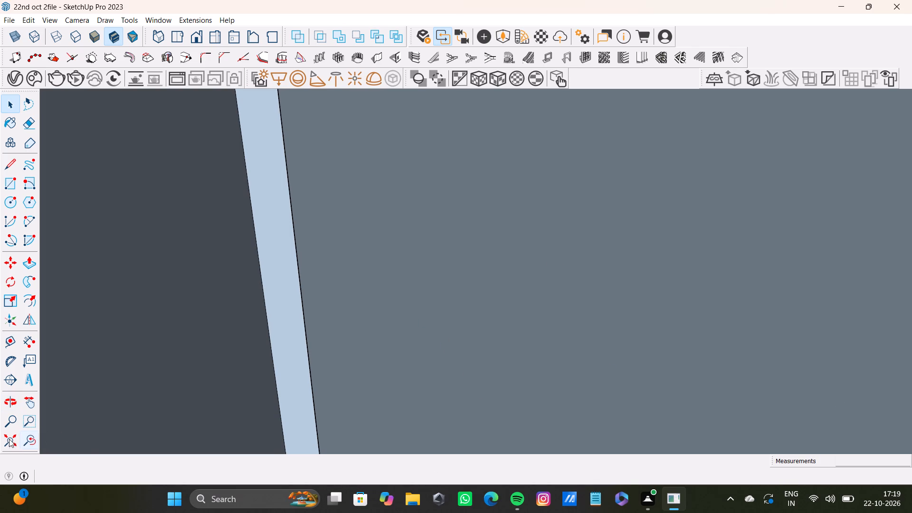
pyautogui.keyDown('shift'); pyautogui.click(4, 438); pyautogui.keyUp('shift')
pyautogui.moveTo(596, 317); pyautogui.dragTo(458, 304, button='middle')
pyautogui.scroll(11, 439, 247)
pyautogui.keyDown('shift'); pyautogui.click(433, 268); pyautogui.keyUp('shift')
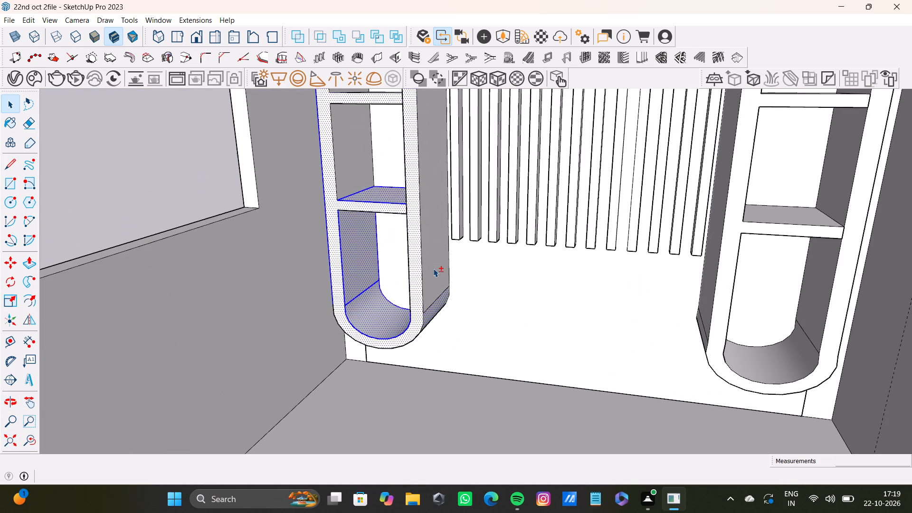
pyautogui.keyDown('shift'); pyautogui.scroll(5, 428, 296); pyautogui.keyUp('shift')
pyautogui.keyDown('shift'); pyautogui.scroll(-7, 429, 256); pyautogui.keyUp('shift')
pyautogui.keyDown('shift'); pyautogui.moveTo(424, 201); pyautogui.dragTo(460, 409, button='middle'); pyautogui.keyUp('shift')
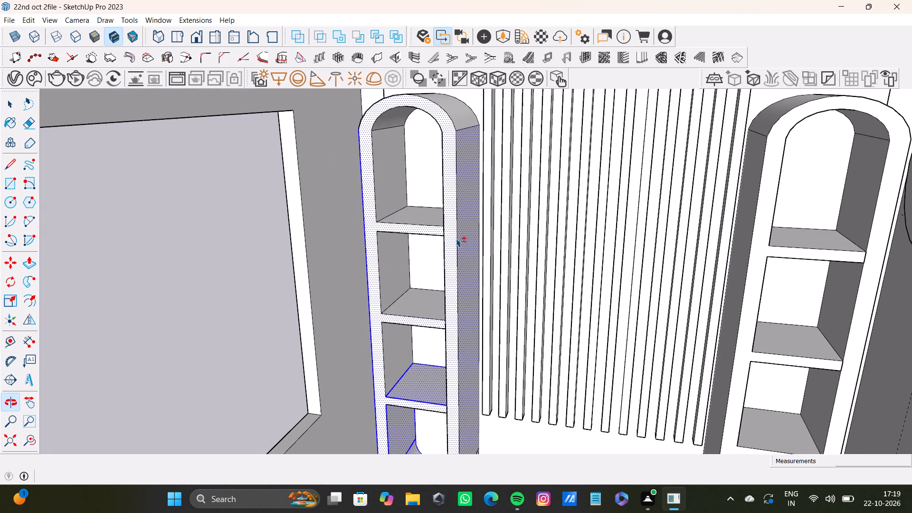
pyautogui.keyDown('shift'); pyautogui.moveTo(457, 216); pyautogui.dragTo(471, 211, button='middle'); pyautogui.keyUp('shift')
pyautogui.keyDown('shift'); pyautogui.scroll(9, 472, 134); pyautogui.keyUp('shift')
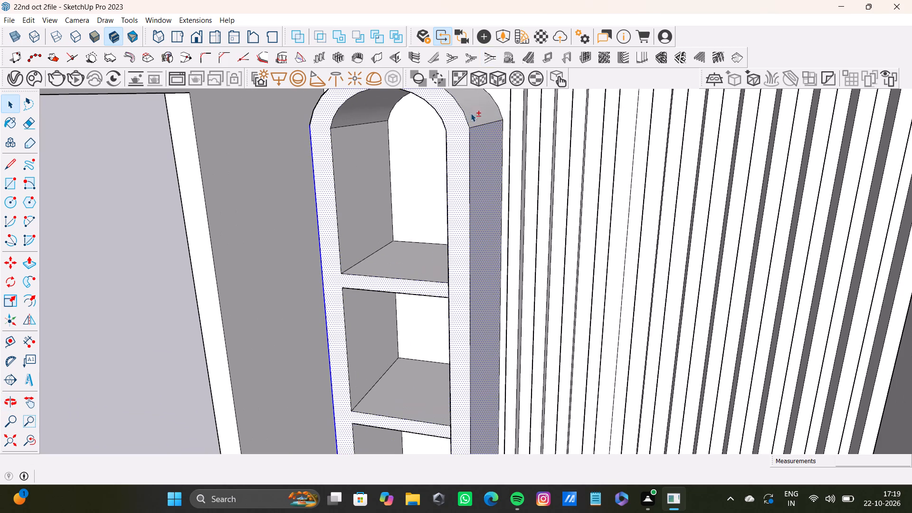
pyautogui.keyDown('shift'); pyautogui.click(471, 113); pyautogui.keyUp('shift')
pyautogui.keyDown('shift'); pyautogui.moveTo(367, 158); pyautogui.dragTo(364, 145); pyautogui.keyUp('shift')
pyautogui.keyDown('shift'); pyautogui.click(361, 110); pyautogui.keyUp('shift')
pyautogui.moveTo(420, 167); pyautogui.dragTo(484, 168, button='middle')
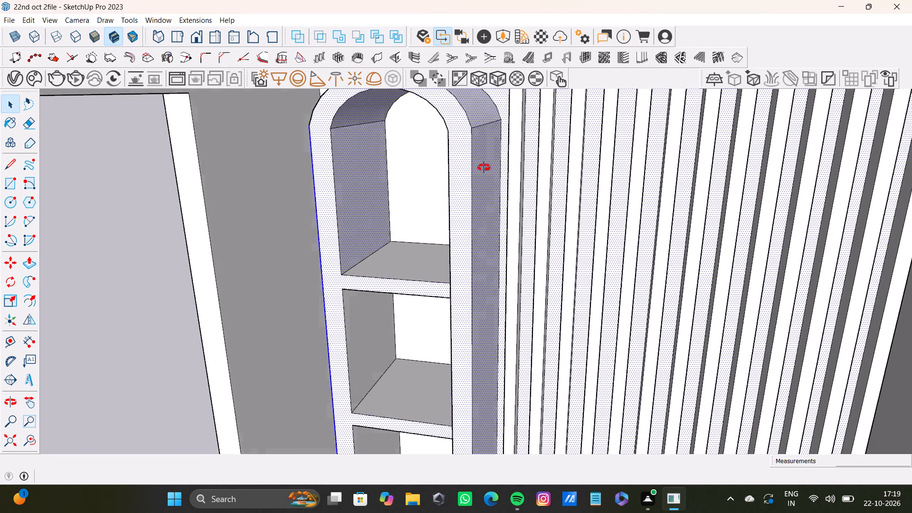
pyautogui.moveTo(484, 168); pyautogui.dragTo(556, 168, button='middle')
pyautogui.keyDown('shift'); pyautogui.click(470, 158); pyautogui.keyUp('shift')
pyautogui.keyDown('shift'); pyautogui.click(453, 268); pyautogui.keyUp('shift')
# Add the inner side faces and shelf tops of the lower compartments, plus the window-side outer face, to the selection.
pyautogui.moveTo(477, 288); pyautogui.dragTo(388, 288, button='middle')
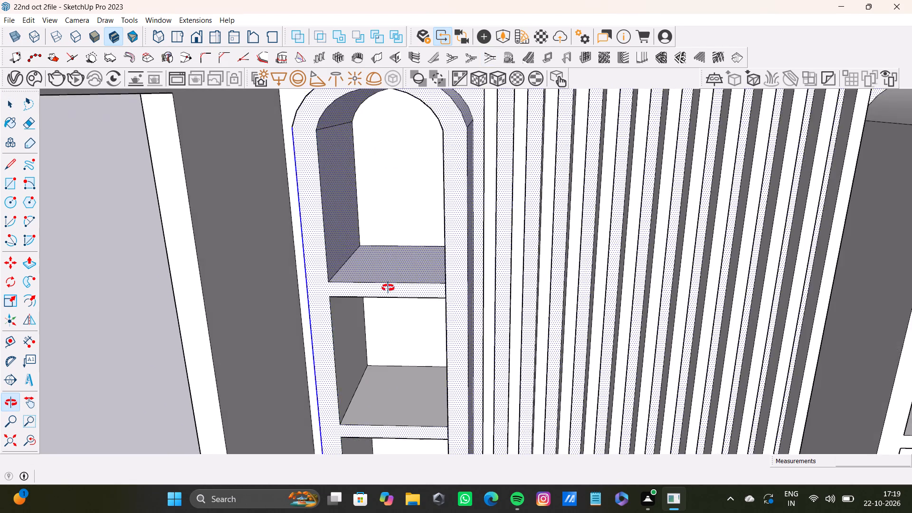
pyautogui.moveTo(388, 288); pyautogui.dragTo(369, 182, button='middle')
pyautogui.keyDown('shift'); pyautogui.click(334, 242); pyautogui.keyUp('shift')
pyautogui.keyDown('shift'); pyautogui.click(374, 288); pyautogui.keyUp('shift')
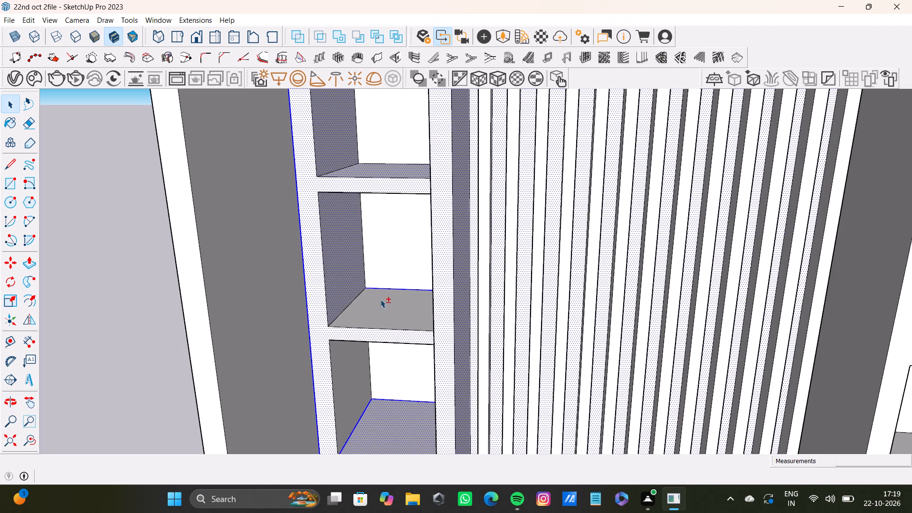
pyautogui.keyDown('shift'); pyautogui.click(380, 299); pyautogui.keyUp('shift')
pyautogui.moveTo(397, 310); pyautogui.dragTo(497, 310, button='middle')
pyautogui.keyDown('shift'); pyautogui.click(462, 295); pyautogui.keyUp('shift')
pyautogui.keyDown('shift'); pyautogui.moveTo(462, 316); pyautogui.dragTo(437, 183, button='middle'); pyautogui.keyUp('shift')
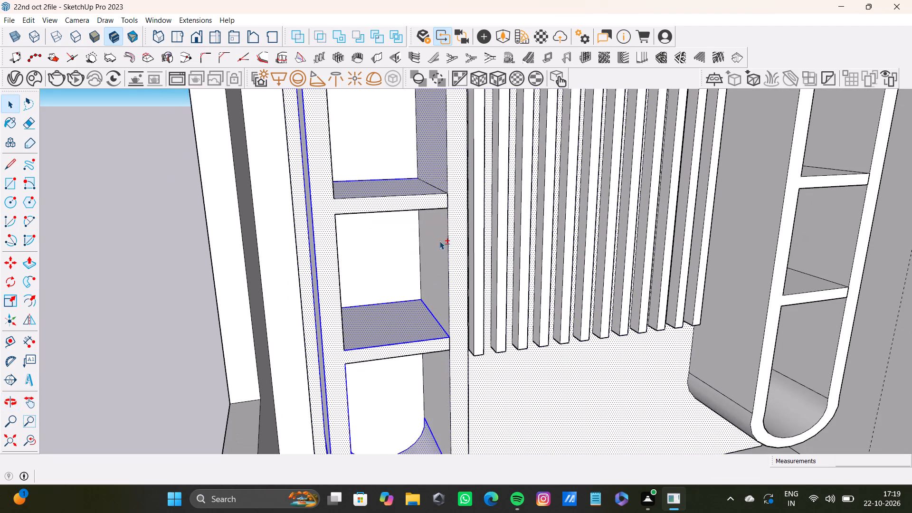
pyautogui.keyDown('shift'); pyautogui.click(438, 244); pyautogui.keyUp('shift')
pyautogui.moveTo(442, 290); pyautogui.dragTo(370, 294, button='middle')
pyautogui.keyDown('shift'); pyautogui.click(295, 266); pyautogui.keyUp('shift')
pyautogui.keyDown('shift'); pyautogui.moveTo(328, 291); pyautogui.dragTo(329, 172, button='middle'); pyautogui.keyUp('shift')
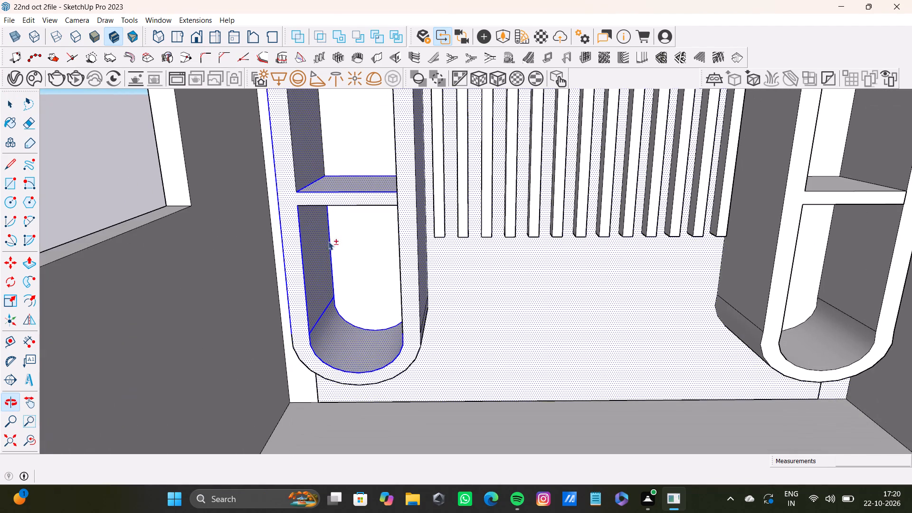
pyautogui.moveTo(339, 273); pyautogui.dragTo(448, 272, button='middle')
pyautogui.keyDown('shift'); pyautogui.click(446, 272); pyautogui.keyUp('shift')
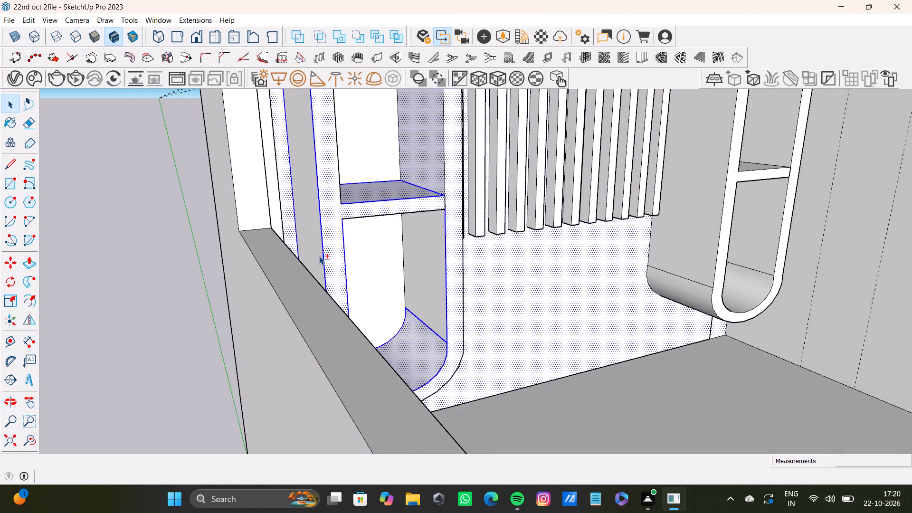
pyautogui.keyDown('shift'); pyautogui.click(317, 255); pyautogui.keyUp('shift')
# Remove the wall face behind the slats from the selection.
pyautogui.keyDown('shift'); pyautogui.moveTo(424, 258); pyautogui.dragTo(294, 274, button='middle'); pyautogui.keyUp('shift')
pyautogui.keyDown('shift'); pyautogui.click(447, 276); pyautogui.keyUp('shift')
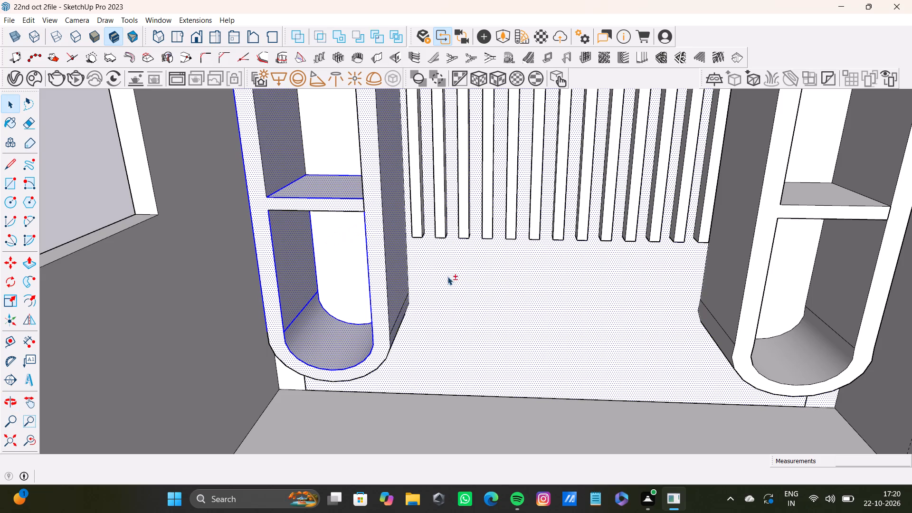
# Add the bottom compartment's inner side face and the back panels of all four compartments of the window-side shelf unit to the selection.
pyautogui.keyDown('shift'); pyautogui.moveTo(372, 271); pyautogui.dragTo(563, 338, button='middle'); pyautogui.keyUp('shift')
pyautogui.keyDown('shift'); pyautogui.click(480, 333); pyautogui.keyUp('shift')
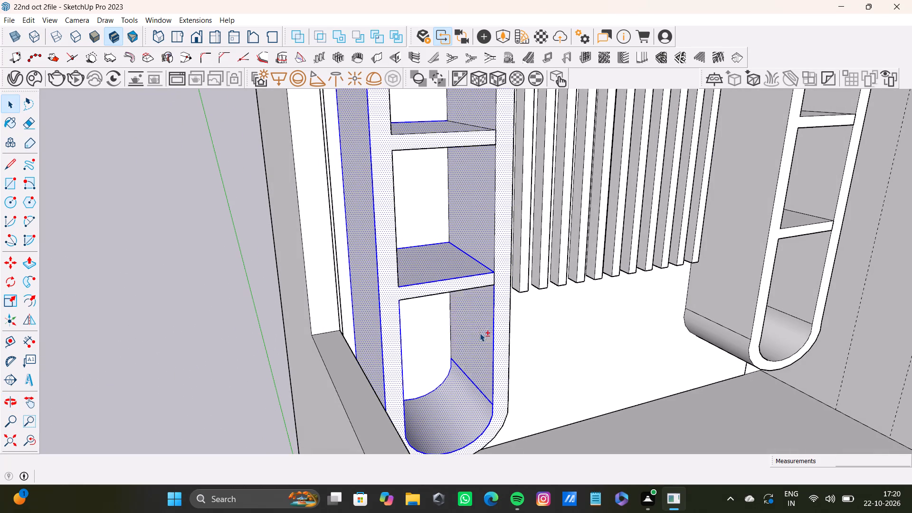
pyautogui.keyDown('shift'); pyautogui.click(438, 208); pyautogui.keyUp('shift')
pyautogui.keyDown('shift'); pyautogui.click(436, 336); pyautogui.keyUp('shift')
pyautogui.keyDown('shift'); pyautogui.moveTo(473, 289); pyautogui.dragTo(427, 460, button='middle'); pyautogui.keyUp('shift')
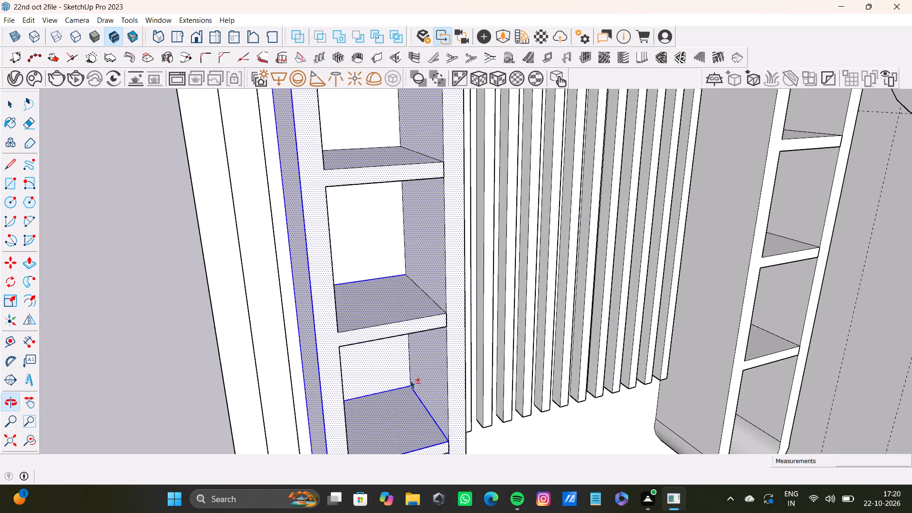
pyautogui.keyDown('shift'); pyautogui.click(373, 250); pyautogui.keyUp('shift')
pyautogui.keyDown('shift'); pyautogui.moveTo(387, 235); pyautogui.dragTo(381, 348, button='middle'); pyautogui.keyUp('shift')
pyautogui.keyDown('shift'); pyautogui.click(368, 230); pyautogui.keyUp('shift')
pyautogui.keyDown('shift'); pyautogui.moveTo(386, 244); pyautogui.dragTo(240, 244, button='middle'); pyautogui.keyUp('shift')
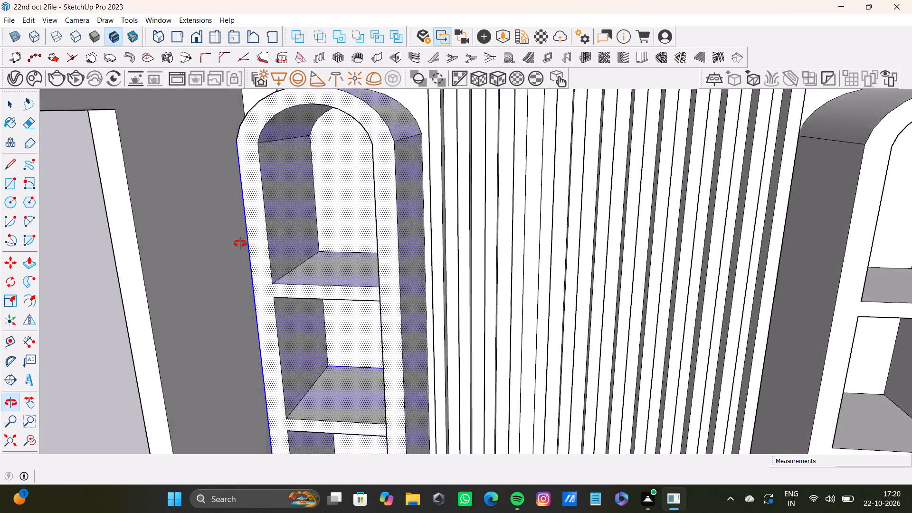
# Extend the selection to the second arched shelf unit's front, slat-side outer face, far inner sides of its lower compartments and a shelf underside.
pyautogui.keyDown('shift'); pyautogui.moveTo(240, 244); pyautogui.dragTo(285, 258, button='middle'); pyautogui.keyUp('shift')
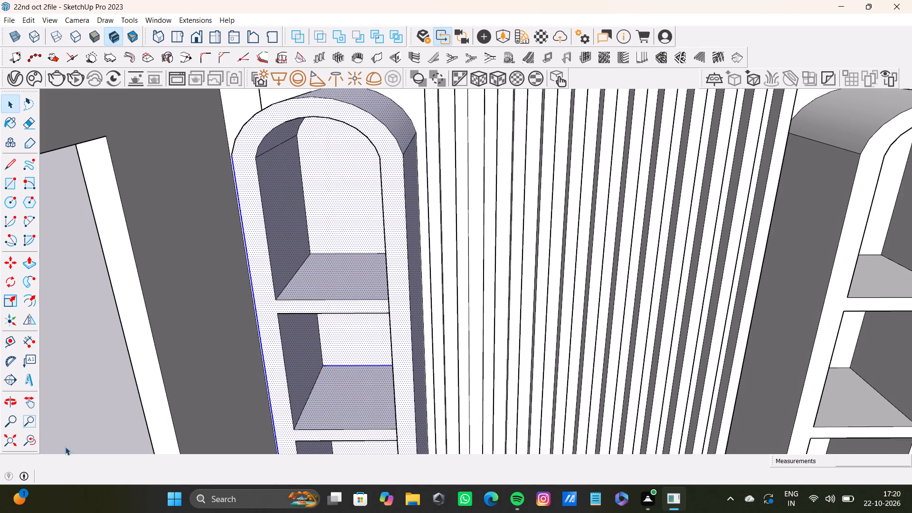
pyautogui.click(22, 437)
pyautogui.click(0, 445)
pyautogui.moveTo(418, 413); pyautogui.dragTo(304, 314, button='middle')
pyautogui.keyDown('shift'); pyautogui.scroll(-8, 300, 315); pyautogui.keyUp('shift')
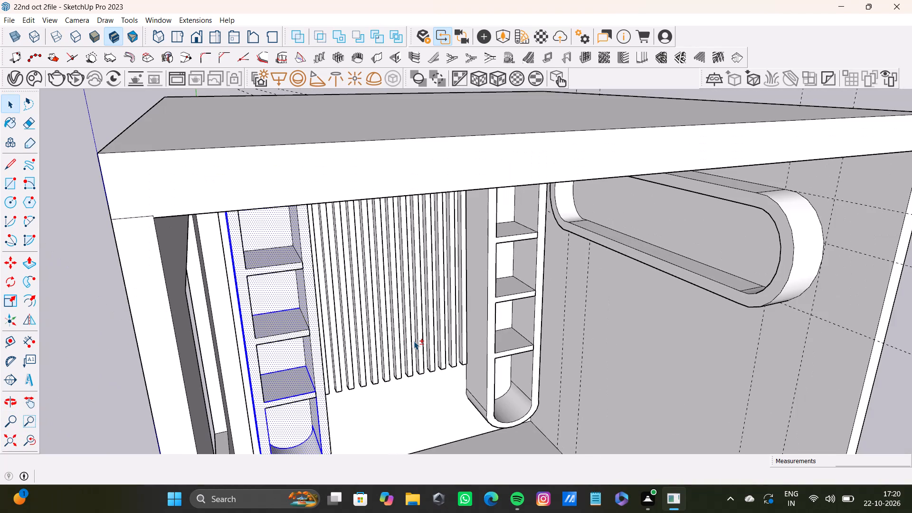
pyautogui.scroll(-6, 414, 341)
pyautogui.moveTo(424, 343); pyautogui.dragTo(358, 257, button='middle')
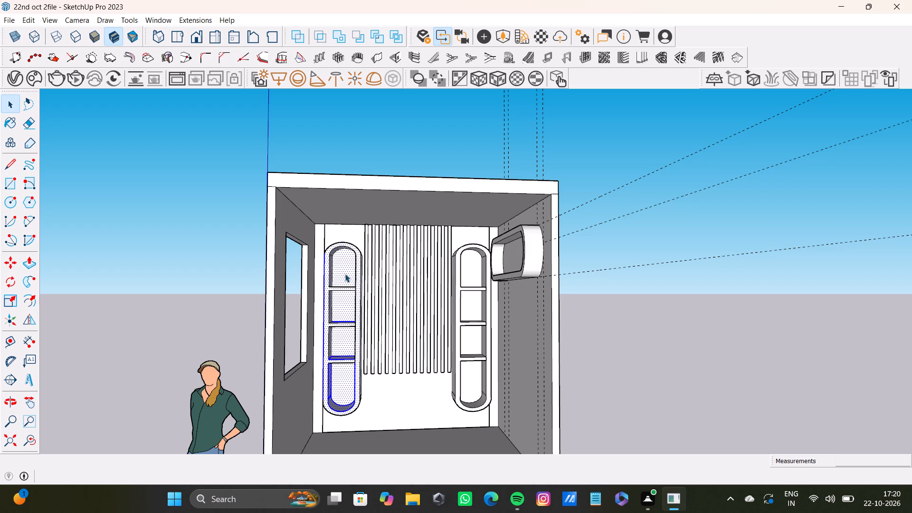
pyautogui.scroll(8, 371, 340)
pyautogui.scroll(10, 318, 367)
pyautogui.scroll(-7, 360, 353)
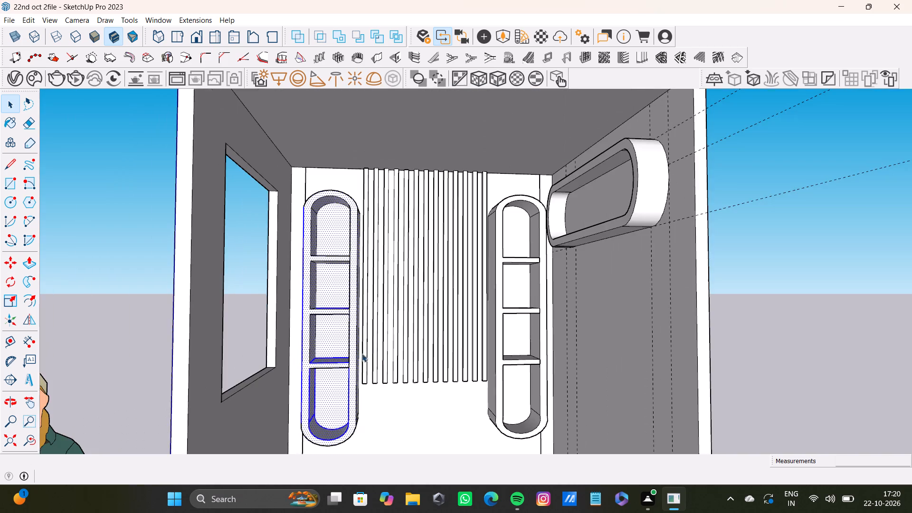
pyautogui.keyDown('shift'); pyautogui.moveTo(376, 354); pyautogui.dragTo(315, 336, button='middle'); pyautogui.keyUp('shift')
pyautogui.keyDown('shift'); pyautogui.scroll(7, 417, 361); pyautogui.keyUp('shift')
pyautogui.moveTo(440, 380); pyautogui.dragTo(484, 385, button='middle')
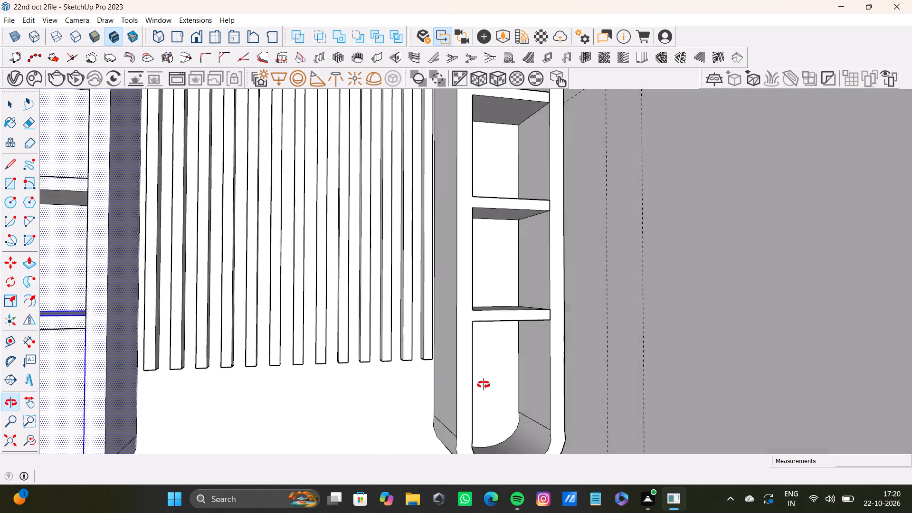
pyautogui.moveTo(484, 385); pyautogui.dragTo(484, 383, button='middle')
pyautogui.keyDown('shift'); pyautogui.scroll(4, 474, 384); pyautogui.keyUp('shift')
pyautogui.keyDown('shift'); pyautogui.click(465, 385); pyautogui.keyUp('shift')
pyautogui.keyDown('shift'); pyautogui.click(446, 387); pyautogui.keyUp('shift')
pyautogui.keyDown('shift'); pyautogui.click(571, 312); pyautogui.keyUp('shift')
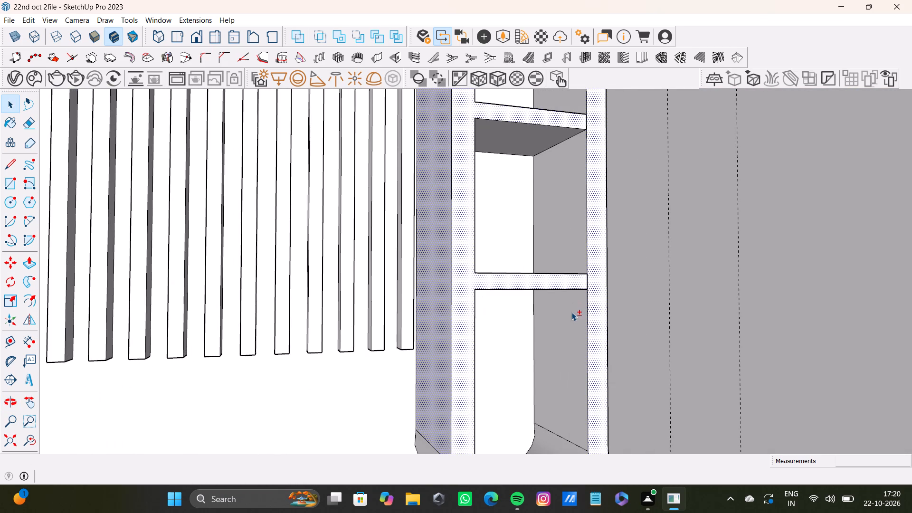
pyautogui.keyDown('shift'); pyautogui.click(567, 235); pyautogui.keyUp('shift')
pyautogui.keyDown('shift'); pyautogui.click(528, 123); pyautogui.keyUp('shift')
pyautogui.keyDown('shift'); pyautogui.click(517, 140); pyautogui.keyUp('shift')
# Add the slat-side inner faces and back panels of the second unit's two lower compartments, plus its bottom curved faces, to the selection.
pyautogui.moveTo(508, 241); pyautogui.dragTo(498, 249, button='middle')
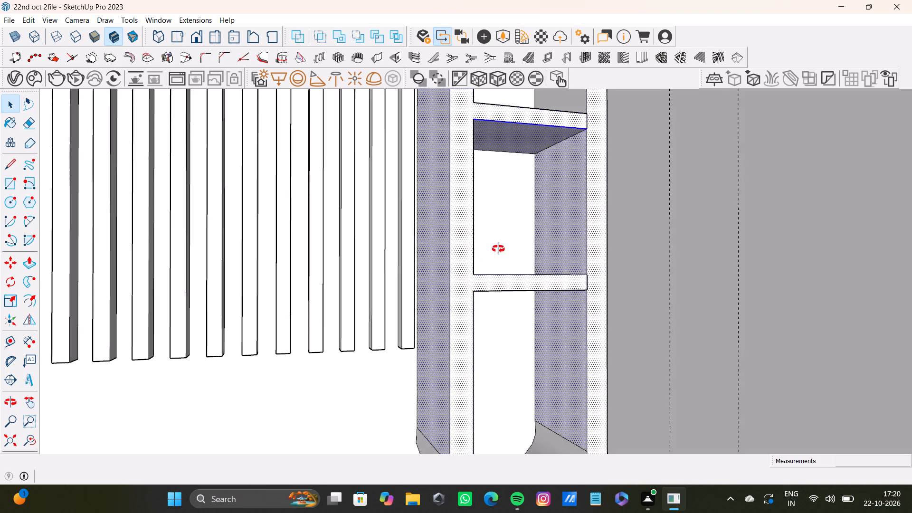
pyautogui.moveTo(498, 249); pyautogui.dragTo(403, 261, button='middle')
pyautogui.keyDown('shift'); pyautogui.click(451, 217); pyautogui.keyUp('shift')
pyautogui.keyDown('shift'); pyautogui.click(494, 218); pyautogui.keyUp('shift')
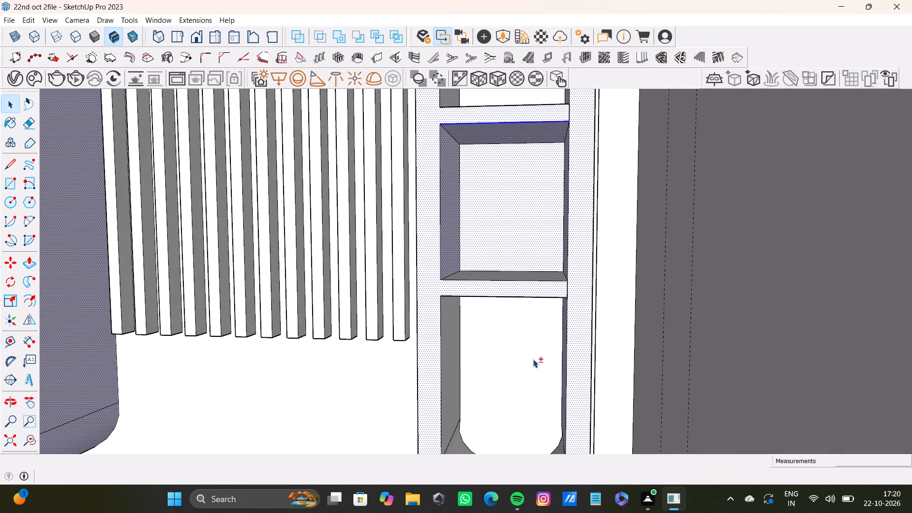
pyautogui.keyDown('shift'); pyautogui.click(528, 363); pyautogui.keyUp('shift')
pyautogui.keyDown('shift'); pyautogui.click(450, 389); pyautogui.keyUp('shift')
pyautogui.keyDown('shift'); pyautogui.moveTo(474, 411); pyautogui.dragTo(472, 284, button='middle'); pyautogui.keyUp('shift')
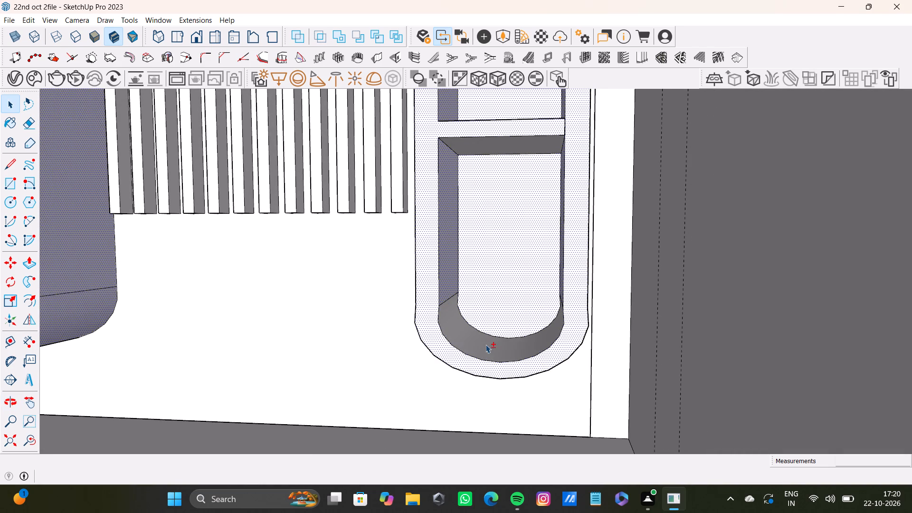
pyautogui.keyDown('shift'); pyautogui.click(485, 344); pyautogui.keyUp('shift')
pyautogui.moveTo(485, 347); pyautogui.dragTo(641, 312, button='middle')
pyautogui.keyDown('shift'); pyautogui.click(503, 332); pyautogui.keyUp('shift')
# Add the shelf undersides, slat-side inner face and back panel of the second arched unit's middle compartments to the selection.
pyautogui.keyDown('shift'); pyautogui.moveTo(551, 371); pyautogui.dragTo(365, 337, button='middle'); pyautogui.keyUp('shift')
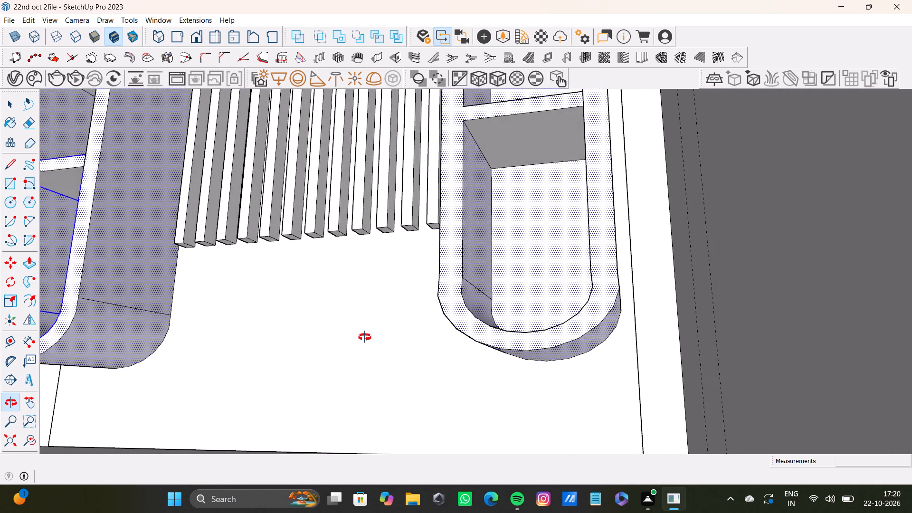
pyautogui.keyDown('shift'); pyautogui.moveTo(365, 337); pyautogui.dragTo(572, 429, button='middle'); pyautogui.keyUp('shift')
pyautogui.keyDown('shift'); pyautogui.click(542, 225); pyautogui.keyUp('shift')
pyautogui.keyDown('shift'); pyautogui.moveTo(552, 198); pyautogui.dragTo(520, 390, button='middle'); pyautogui.keyUp('shift')
pyautogui.keyDown('shift'); pyautogui.click(547, 217); pyautogui.keyUp('shift')
pyautogui.keyDown('shift'); pyautogui.click(521, 180); pyautogui.keyUp('shift')
pyautogui.moveTo(551, 209); pyautogui.dragTo(392, 261, button='middle')
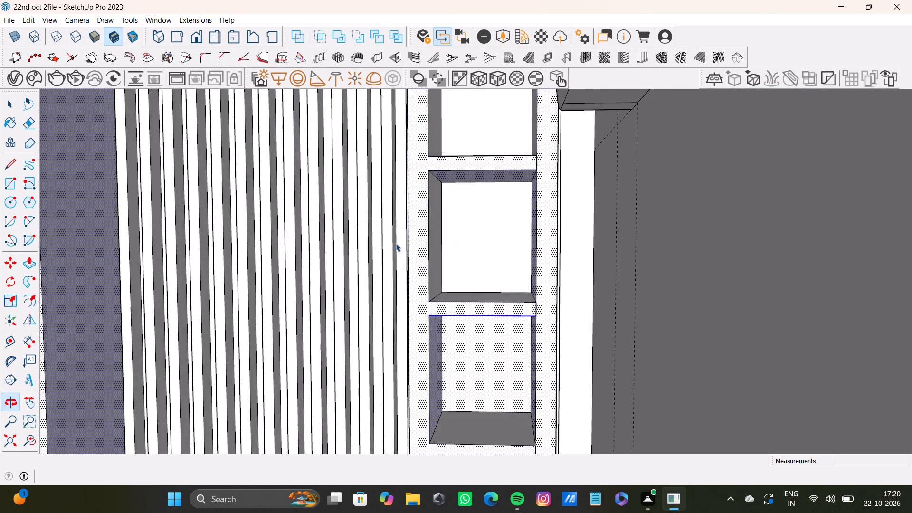
pyautogui.keyDown('shift'); pyautogui.click(437, 219); pyautogui.keyUp('shift')
pyautogui.keyDown('shift'); pyautogui.click(457, 232); pyautogui.keyUp('shift')
# Add the top faces of the second unit's shelves and one shelf's front edge to the selection.
pyautogui.keyDown('shift'); pyautogui.moveTo(473, 248); pyautogui.dragTo(482, 342, button='middle'); pyautogui.keyUp('shift')
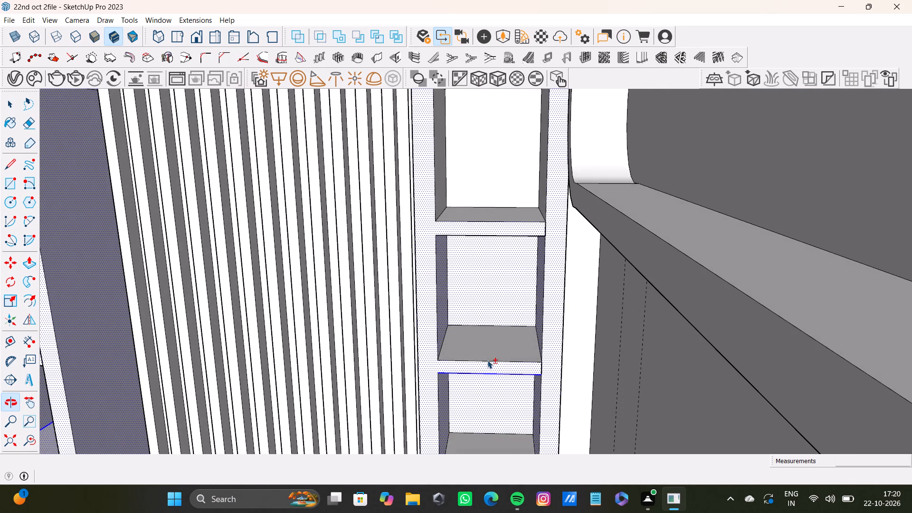
pyautogui.keyDown('shift'); pyautogui.click(487, 360); pyautogui.keyUp('shift')
pyautogui.keyDown('shift'); pyautogui.click(502, 346); pyautogui.keyUp('shift')
pyautogui.keyDown('shift'); pyautogui.moveTo(494, 286); pyautogui.dragTo(515, 321, button='middle'); pyautogui.keyUp('shift')
pyautogui.keyDown('shift'); pyautogui.click(521, 224); pyautogui.keyUp('shift')
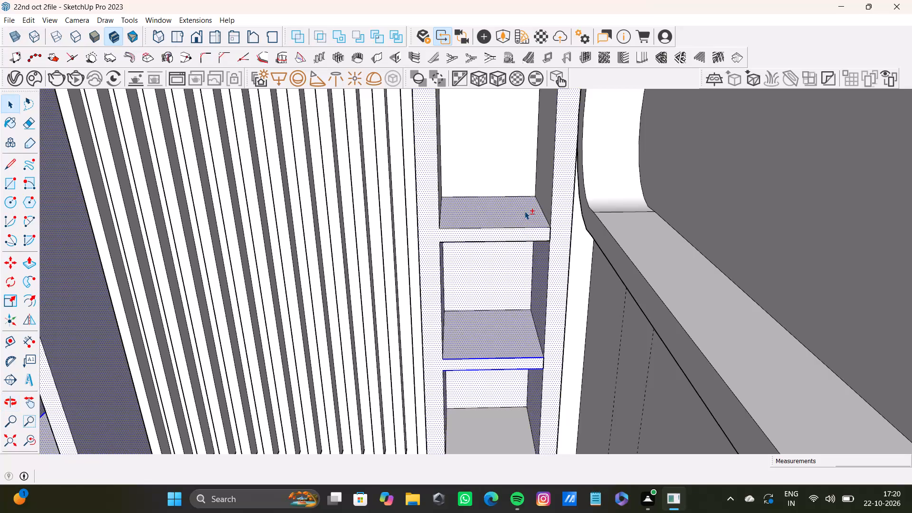
pyautogui.keyDown('shift'); pyautogui.moveTo(532, 218); pyautogui.dragTo(527, 338, button='middle'); pyautogui.keyUp('shift')
pyautogui.moveTo(533, 338); pyautogui.dragTo(596, 312, button='middle')
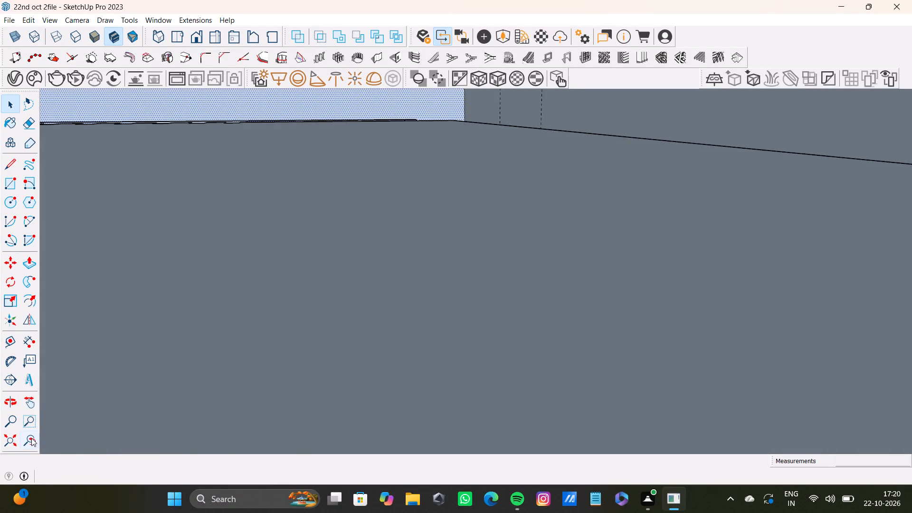
pyautogui.moveTo(33, 437); pyautogui.dragTo(28, 437)
pyautogui.click(15, 438)
pyautogui.keyDown('shift'); pyautogui.moveTo(599, 240); pyautogui.dragTo(567, 244, button='middle'); pyautogui.keyUp('shift')
pyautogui.scroll(5, 542, 256)
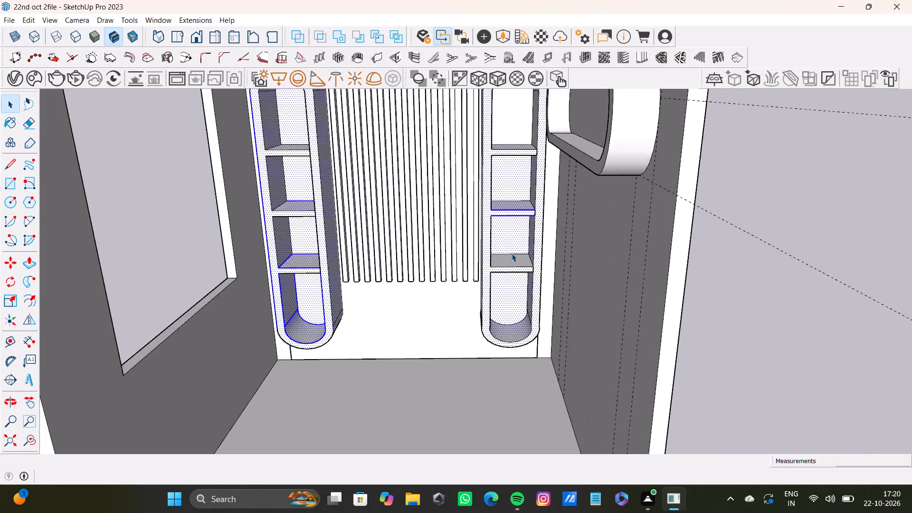
pyautogui.scroll(8, 512, 253)
pyautogui.keyDown('shift'); pyautogui.click(516, 265); pyautogui.keyUp('shift')
# Add the second unit's top compartment to the selection: far inner side, inner arch, back panel and the outer curved top.
pyautogui.keyDown('shift'); pyautogui.moveTo(520, 267); pyautogui.dragTo(526, 182, button='middle'); pyautogui.keyUp('shift')
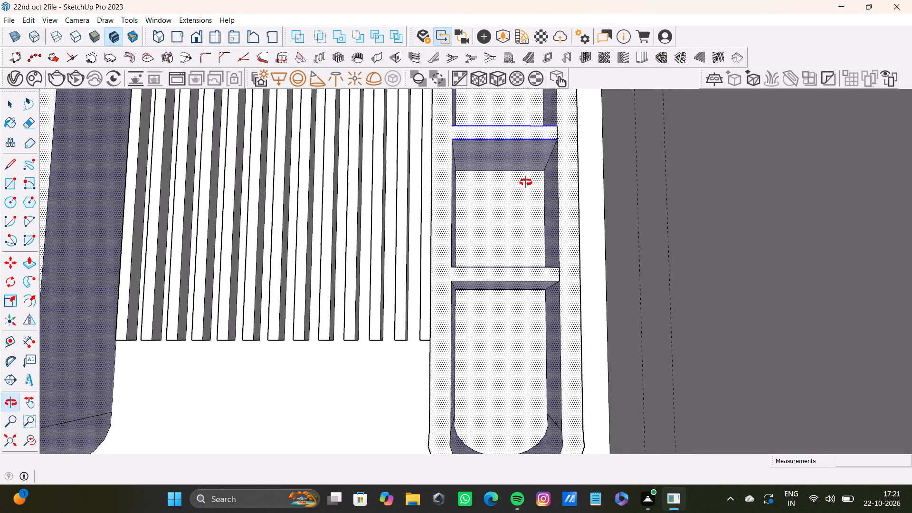
pyautogui.keyDown('shift'); pyautogui.moveTo(526, 182); pyautogui.dragTo(611, 388, button='middle'); pyautogui.keyUp('shift')
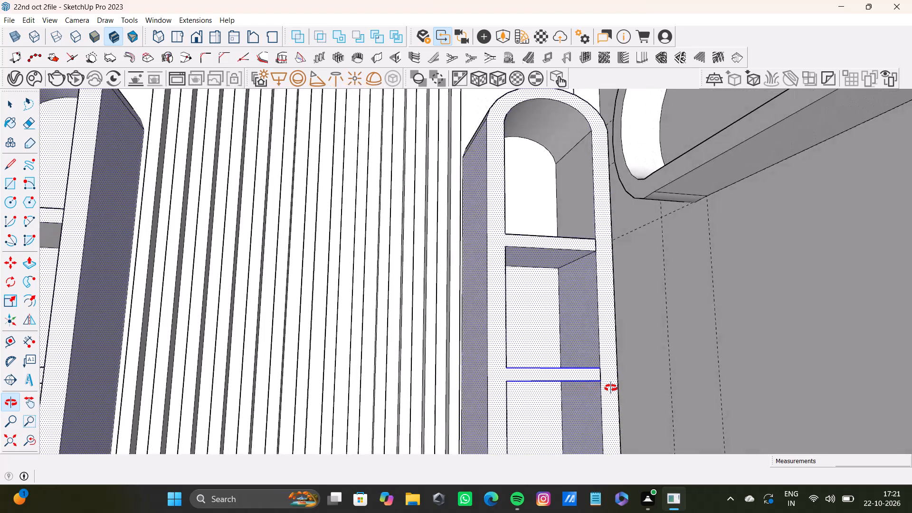
pyautogui.keyDown('shift'); pyautogui.moveTo(611, 388); pyautogui.dragTo(594, 443, button='middle'); pyautogui.keyUp('shift')
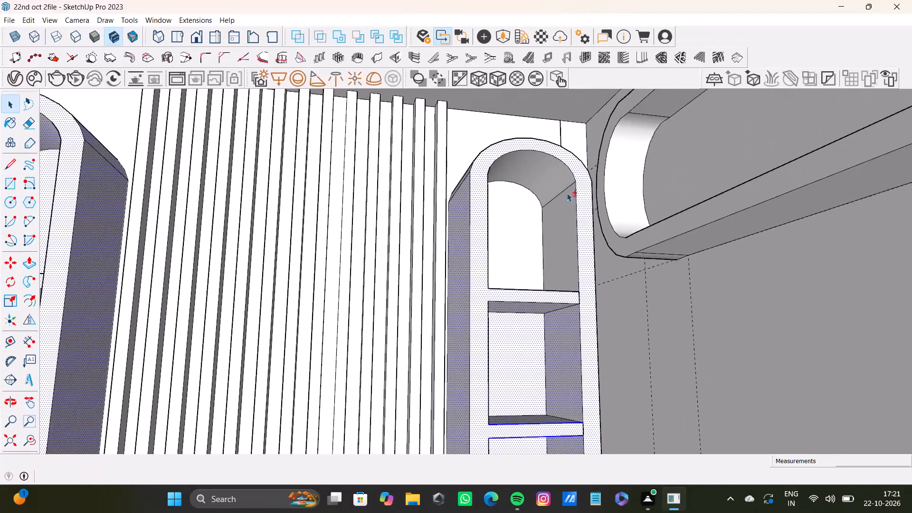
pyautogui.keyDown('shift'); pyautogui.click(569, 221); pyautogui.keyUp('shift')
pyautogui.keyDown('shift'); pyautogui.doubleClick(564, 186); pyautogui.keyUp('shift')
pyautogui.moveTo(478, 190); pyautogui.dragTo(529, 232, button='middle')
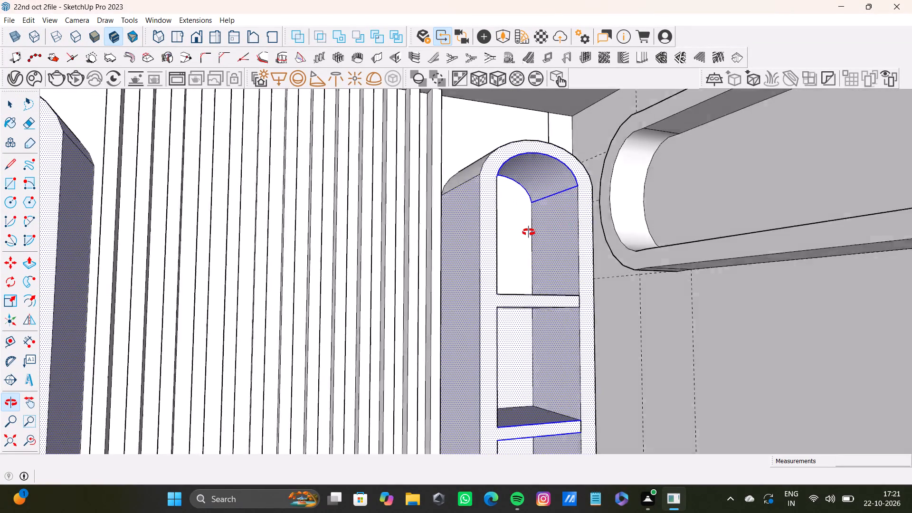
pyautogui.moveTo(529, 232); pyautogui.dragTo(524, 253, button='middle')
pyautogui.keyDown('shift'); pyautogui.click(483, 164); pyautogui.keyUp('shift')
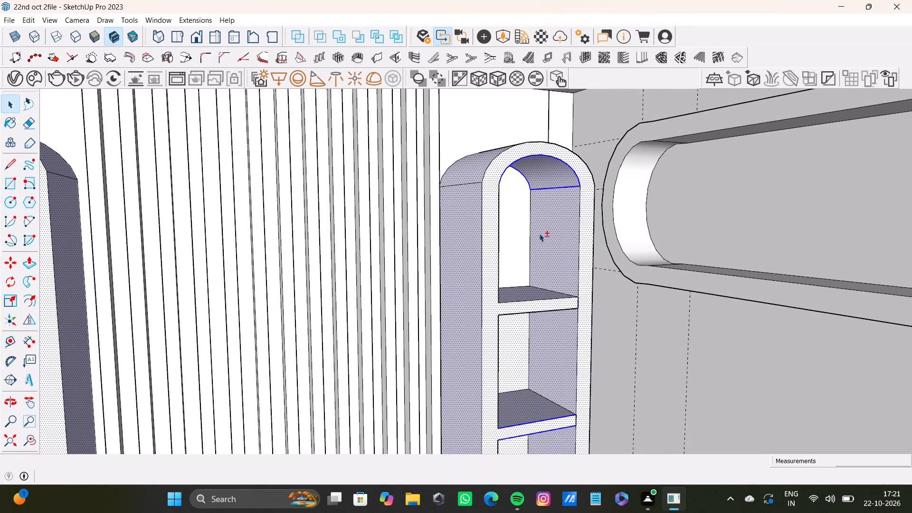
pyautogui.keyDown('shift'); pyautogui.click(507, 248); pyautogui.keyUp('shift')
pyautogui.keyDown('shift'); pyautogui.scroll(-3, 535, 345); pyautogui.keyUp('shift')
pyautogui.moveTo(541, 353); pyautogui.dragTo(418, 374, button='middle')
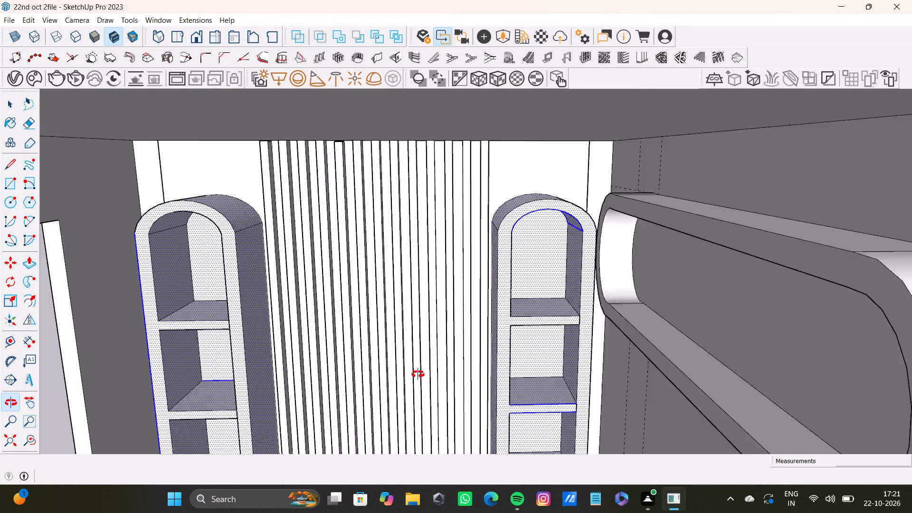
pyautogui.moveTo(418, 374); pyautogui.dragTo(396, 315, button='middle')
pyautogui.keyDown('shift'); pyautogui.scroll(9, 492, 306); pyautogui.keyUp('shift')
pyautogui.keyDown('shift'); pyautogui.click(531, 281); pyautogui.keyUp('shift')
# Add the second unit's outer side face, on the side away from the slats, to the selection.
pyautogui.keyDown('shift'); pyautogui.scroll(-15, 531, 282); pyautogui.keyUp('shift')
pyautogui.keyDown('shift'); pyautogui.moveTo(538, 341); pyautogui.dragTo(654, 226, button='middle'); pyautogui.keyUp('shift')
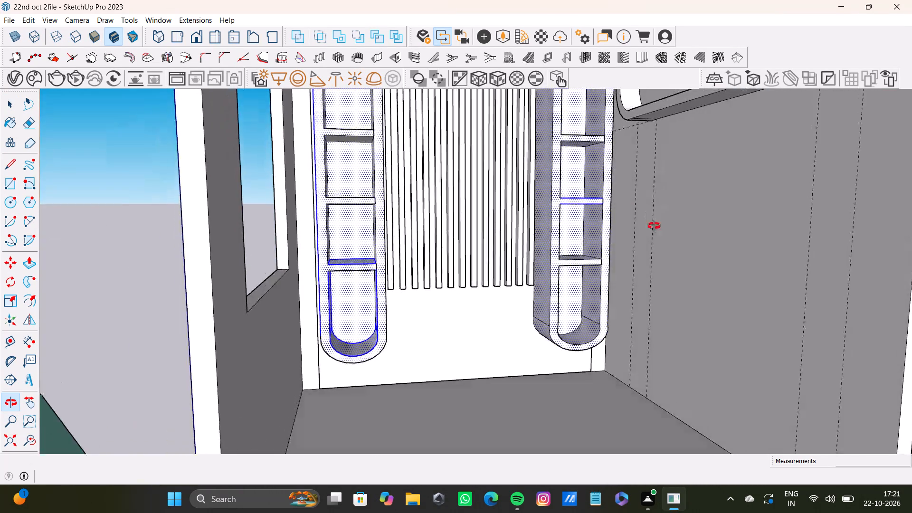
pyautogui.keyDown('shift'); pyautogui.moveTo(654, 226); pyautogui.dragTo(551, 244, button='middle'); pyautogui.keyUp('shift')
pyautogui.scroll(12, 541, 293)
pyautogui.moveTo(561, 266); pyautogui.dragTo(490, 289, button='middle')
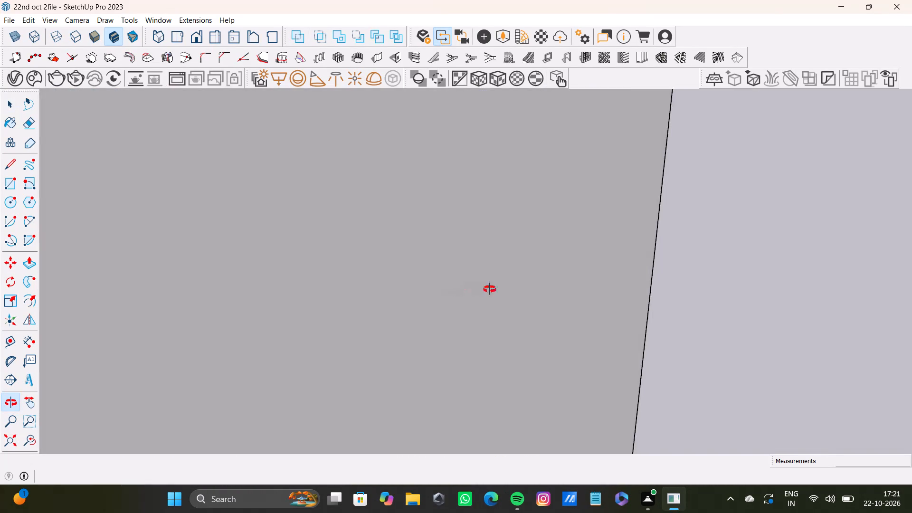
pyautogui.moveTo(490, 289); pyautogui.dragTo(490, 303, button='middle')
pyautogui.keyDown('shift'); pyautogui.scroll(3, 514, 304); pyautogui.keyUp('shift')
pyautogui.keyDown('shift'); pyautogui.click(537, 300); pyautogui.keyUp('shift')
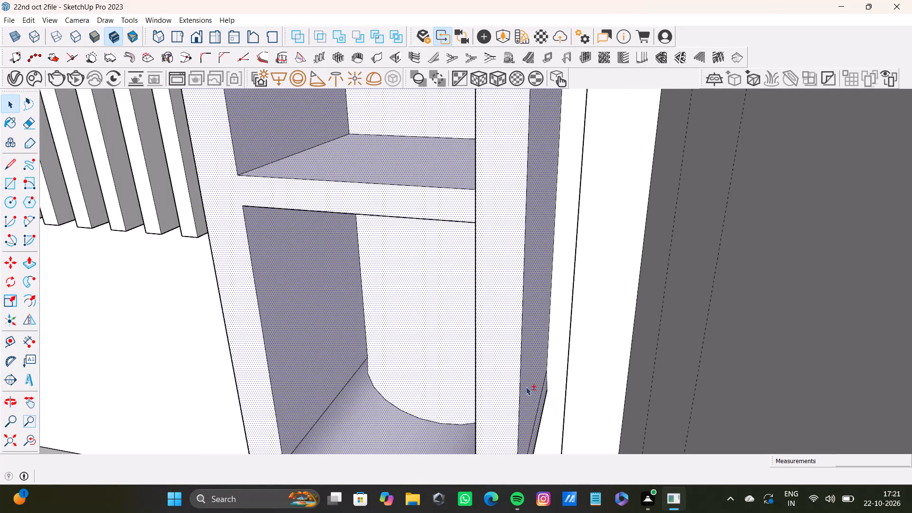
# Check both arched shelf units from several angles for faces still missing from the selection.
pyautogui.keyDown('shift'); pyautogui.moveTo(522, 168); pyautogui.dragTo(564, 459, button='middle'); pyautogui.keyUp('shift')
pyautogui.keyDown('shift'); pyautogui.scroll(-3, 578, 323); pyautogui.keyUp('shift')
pyautogui.keyDown('shift'); pyautogui.moveTo(552, 259); pyautogui.dragTo(533, 421, button='middle'); pyautogui.keyUp('shift')
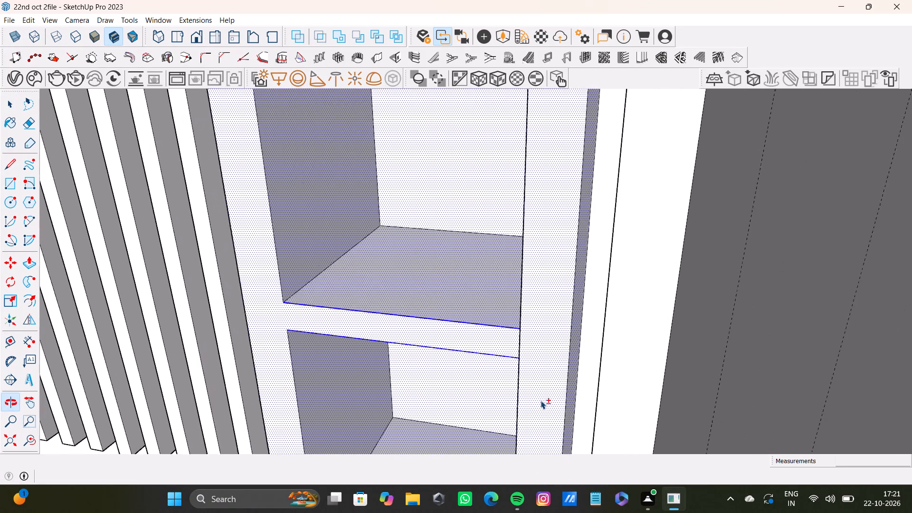
pyautogui.keyDown('shift'); pyautogui.scroll(-8, 551, 313); pyautogui.keyUp('shift')
pyautogui.keyDown('shift'); pyautogui.click(25, 438); pyautogui.keyUp('shift')
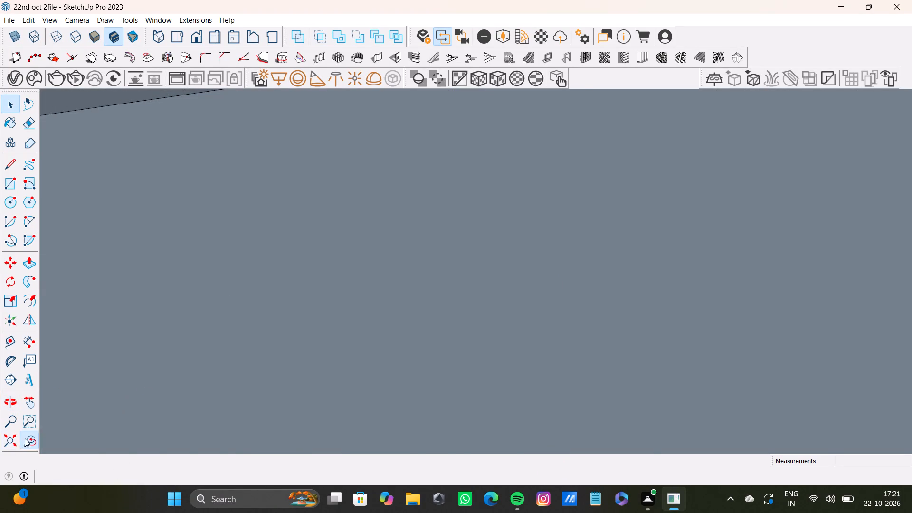
pyautogui.keyDown('shift'); pyautogui.click(13, 437); pyautogui.keyUp('shift')
pyautogui.keyDown('shift'); pyautogui.moveTo(596, 247); pyautogui.dragTo(641, 258, button='middle'); pyautogui.keyUp('shift')
pyautogui.scroll(10, 563, 219)
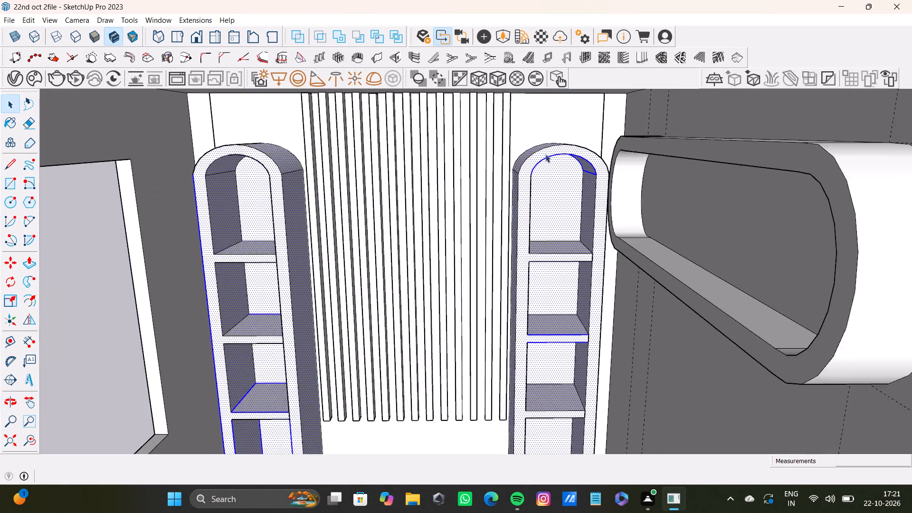
pyautogui.moveTo(539, 154); pyautogui.dragTo(529, 157, button='middle')
pyautogui.scroll(-10, 528, 158)
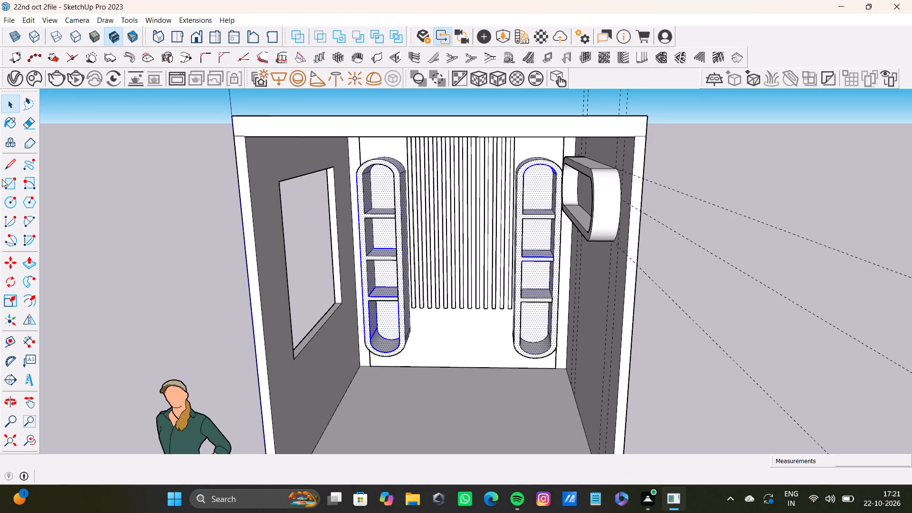
# Paint the selected faces of both arched shelf units with Carrera Marble from the Stone materials.
pyautogui.click(16, 123)
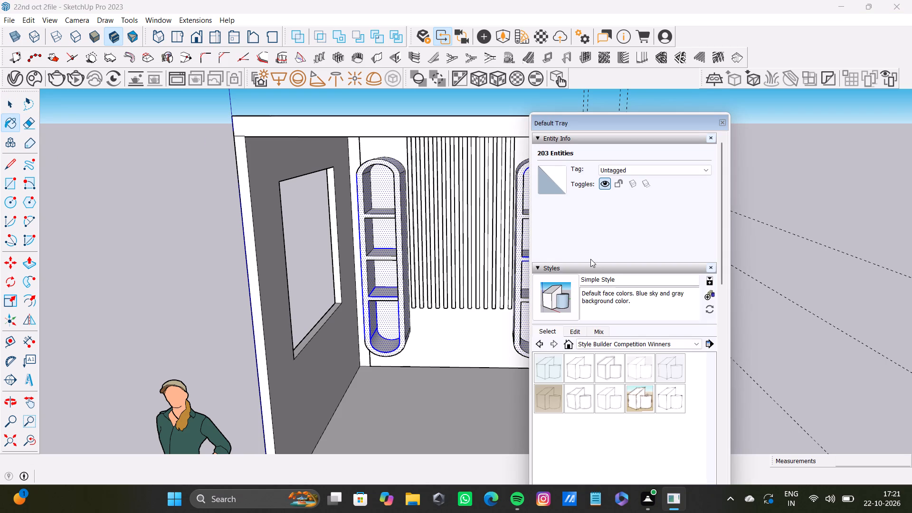
pyautogui.scroll(-9, 598, 328)
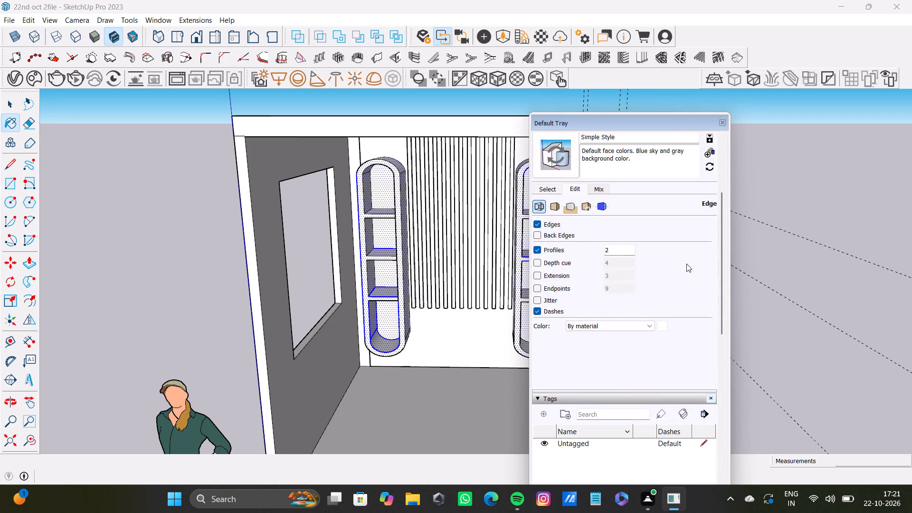
pyautogui.moveTo(722, 295); pyautogui.dragTo(726, 449)
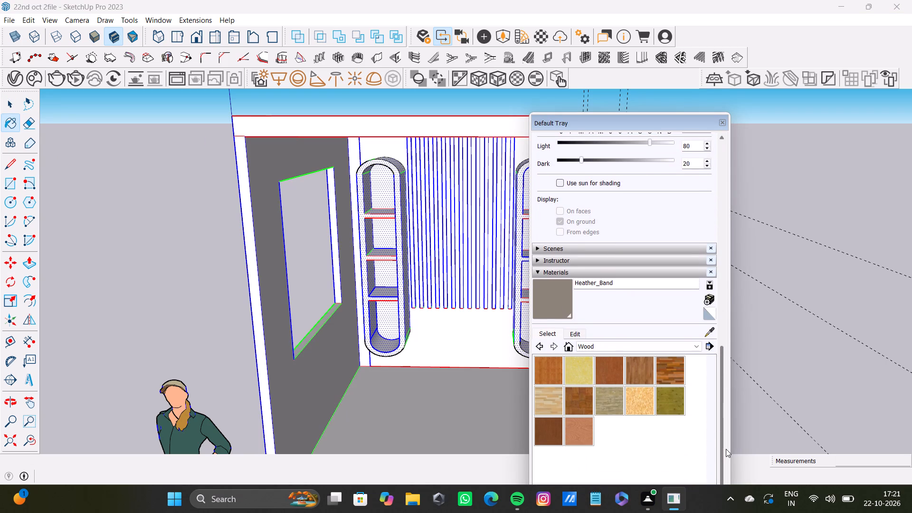
pyautogui.moveTo(726, 449); pyautogui.dragTo(728, 462)
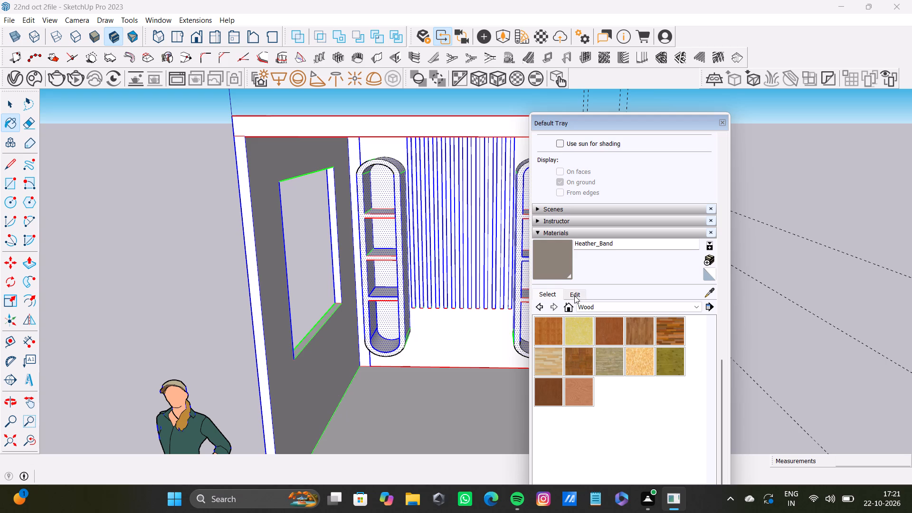
pyautogui.click(594, 307)
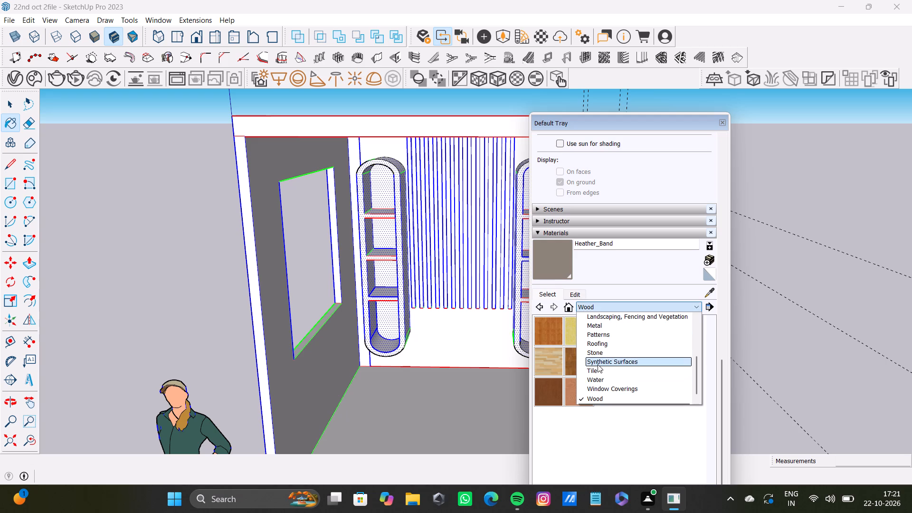
pyautogui.click(602, 354)
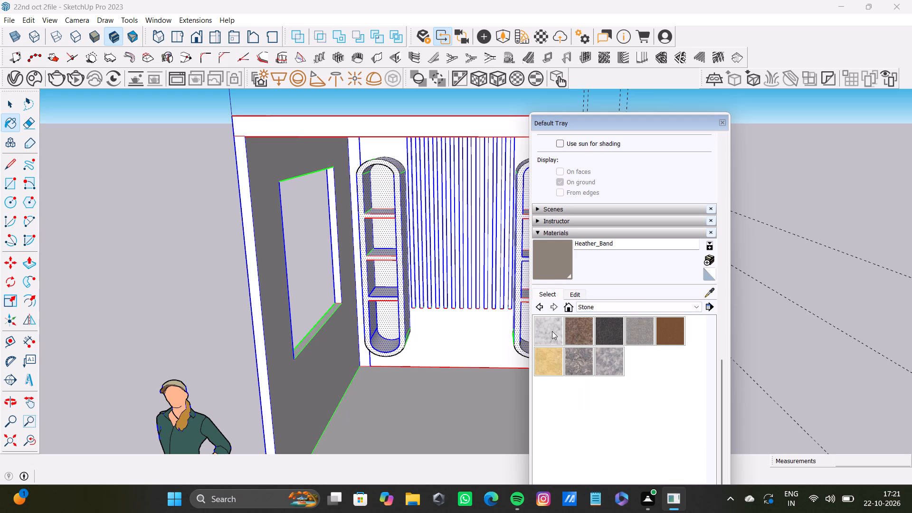
pyautogui.click(550, 330)
pyautogui.scroll(6, 360, 269)
pyautogui.click(431, 278)
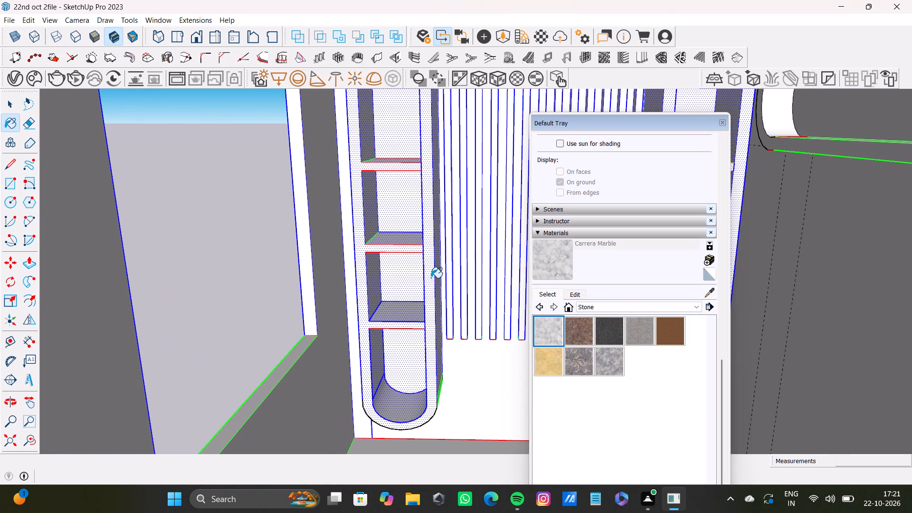
pyautogui.scroll(-11, 430, 294)
pyautogui.moveTo(433, 301); pyautogui.dragTo(509, 239, button='middle')
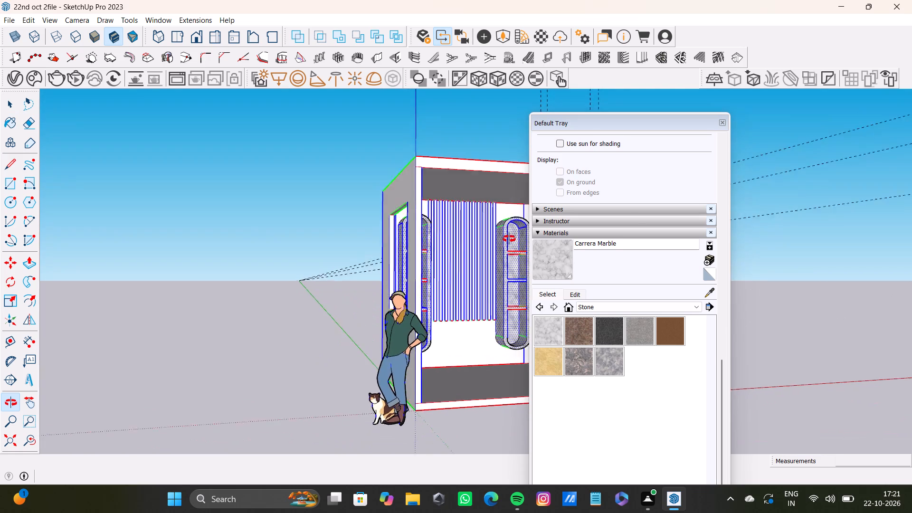
pyautogui.moveTo(509, 239); pyautogui.dragTo(410, 227, button='middle')
pyautogui.press('space')
# Start a new selection with the front and side faces of the first three wall slats from the window side, plus the fourth slat's front.
pyautogui.scroll(11, 434, 227)
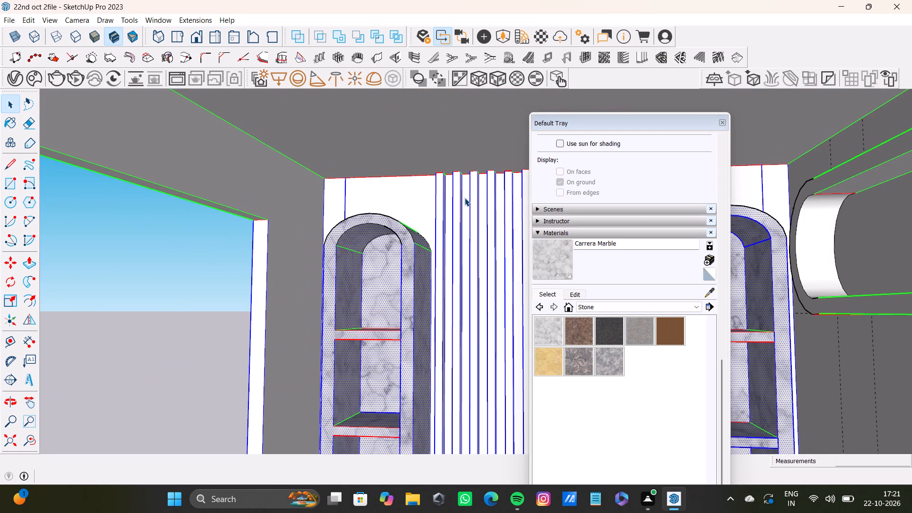
pyautogui.moveTo(465, 198); pyautogui.dragTo(404, 202, button='middle')
pyautogui.keyDown('shift'); pyautogui.scroll(10, 384, 198); pyautogui.keyUp('shift')
pyautogui.press('space')
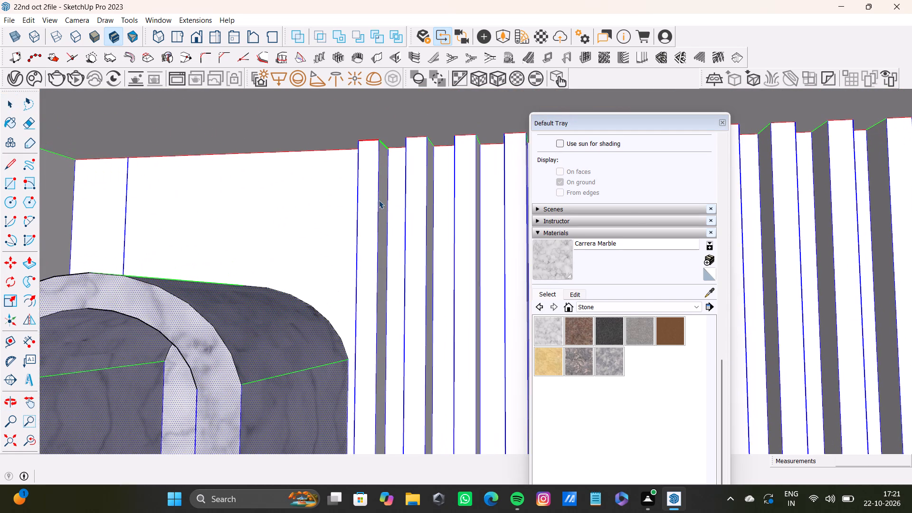
pyautogui.doubleClick(379, 200)
pyautogui.keyDown('shift'); pyautogui.moveTo(440, 252); pyautogui.dragTo(399, 242, button='middle'); pyautogui.keyUp('shift')
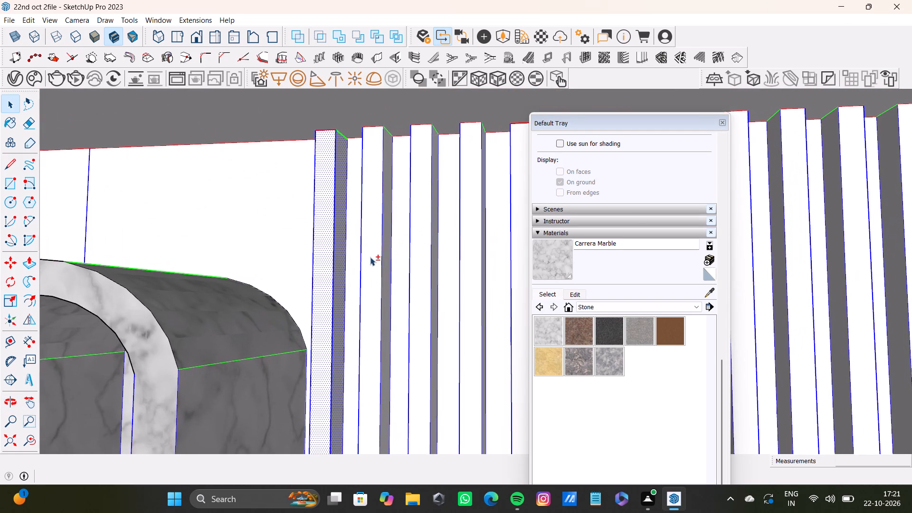
pyautogui.keyDown('shift'); pyautogui.doubleClick(370, 257); pyautogui.keyUp('shift')
pyautogui.keyDown('shift'); pyautogui.doubleClick(383, 270); pyautogui.keyUp('shift')
pyautogui.keyDown('shift'); pyautogui.doubleClick(387, 298); pyautogui.keyUp('shift')
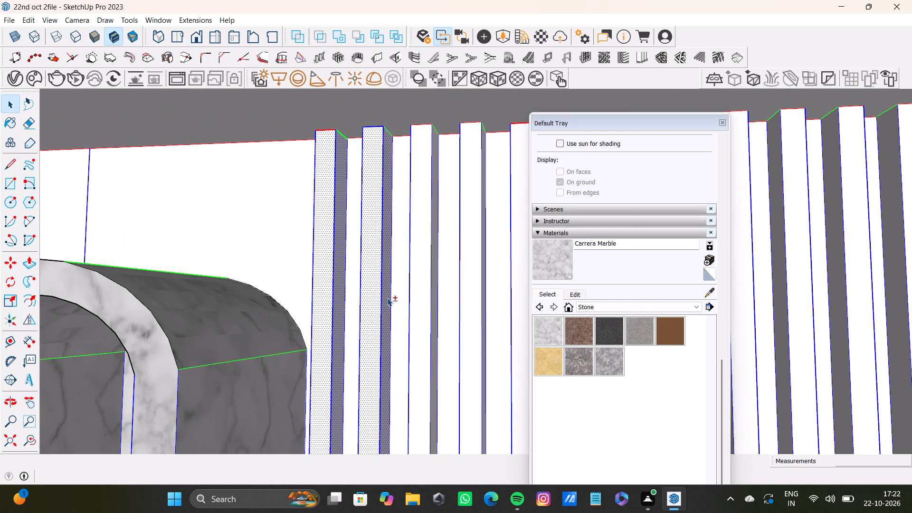
pyautogui.keyDown('shift'); pyautogui.doubleClick(426, 305); pyautogui.keyUp('shift')
pyautogui.keyDown('shift'); pyautogui.doubleClick(435, 311); pyautogui.keyUp('shift')
pyautogui.keyDown('shift'); pyautogui.doubleClick(471, 323); pyautogui.keyUp('shift')
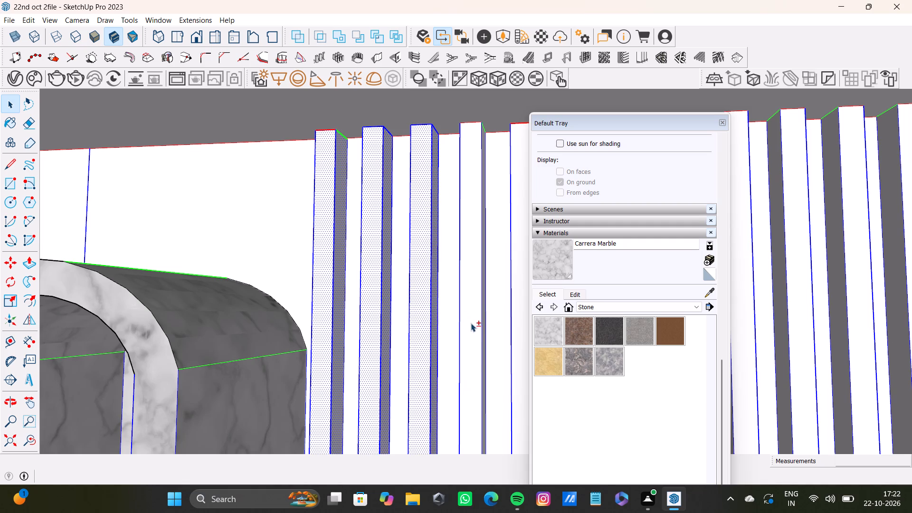
# Add the fourth slat's side face away from the window, and the same side and front faces of slats five to eight, to the selection.
pyautogui.keyDown('shift'); pyautogui.moveTo(480, 330); pyautogui.dragTo(305, 336, button='middle'); pyautogui.keyUp('shift')
pyautogui.keyDown('shift'); pyautogui.scroll(4, 350, 328); pyautogui.keyUp('shift')
pyautogui.keyDown('shift'); pyautogui.click(374, 327); pyautogui.keyUp('shift')
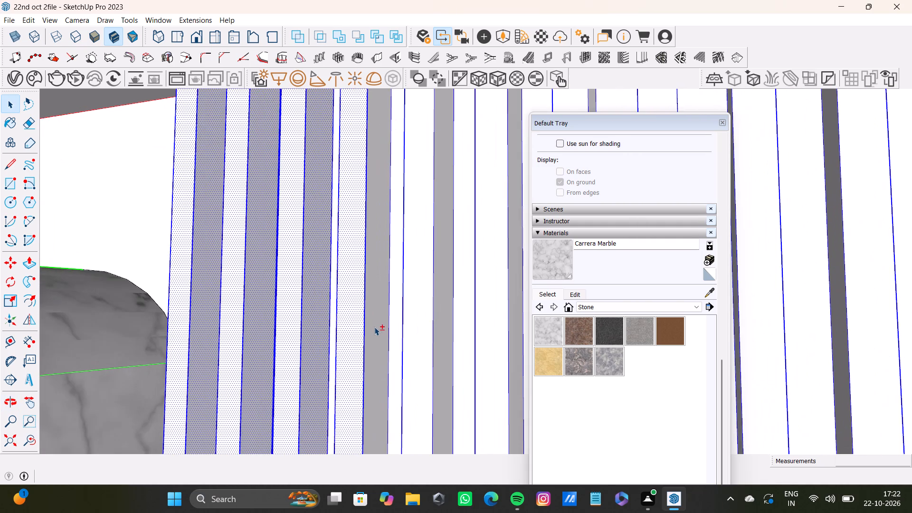
pyautogui.keyDown('shift'); pyautogui.click(423, 347); pyautogui.keyUp('shift')
pyautogui.keyDown('shift'); pyautogui.click(446, 347); pyautogui.keyUp('shift')
pyautogui.keyDown('shift'); pyautogui.moveTo(493, 342); pyautogui.dragTo(400, 317, button='middle'); pyautogui.keyUp('shift')
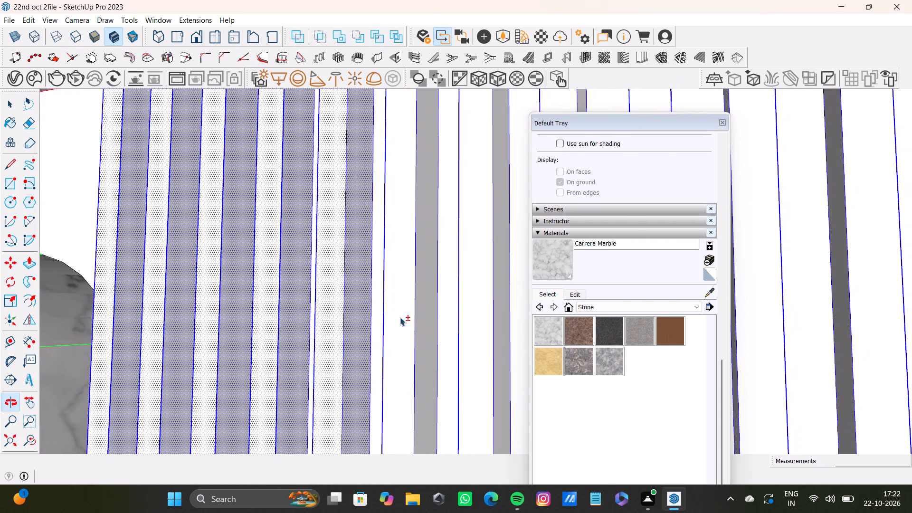
pyautogui.keyDown('shift'); pyautogui.click(400, 317); pyautogui.keyUp('shift')
pyautogui.keyDown('shift'); pyautogui.click(424, 320); pyautogui.keyUp('shift')
pyautogui.keyDown('shift'); pyautogui.moveTo(460, 317); pyautogui.dragTo(329, 247, button='middle'); pyautogui.keyUp('shift')
pyautogui.keyDown('shift'); pyautogui.click(330, 266); pyautogui.keyUp('shift')
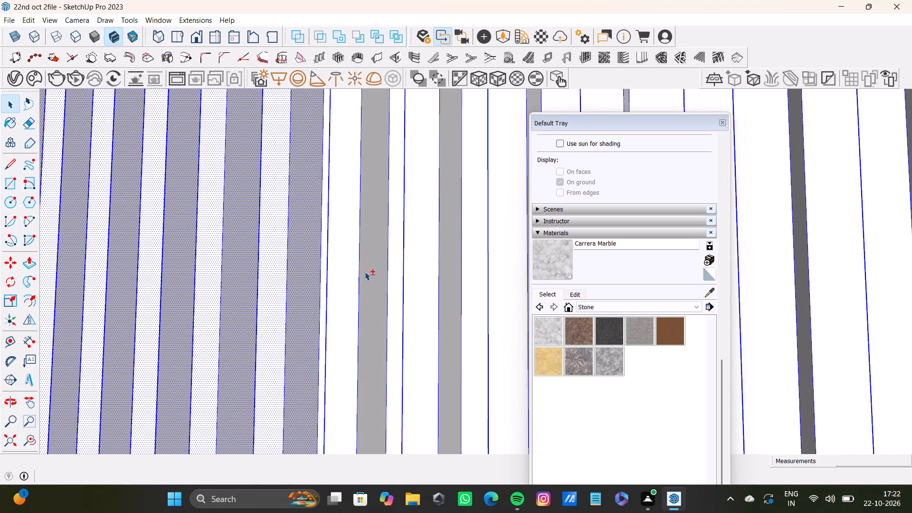
pyautogui.keyDown('shift'); pyautogui.click(365, 272); pyautogui.keyUp('shift')
pyautogui.keyDown('shift'); pyautogui.click(343, 285); pyautogui.keyUp('shift')
pyautogui.keyDown('shift'); pyautogui.click(342, 288); pyautogui.keyUp('shift')
pyautogui.keyDown('shift'); pyautogui.moveTo(423, 312); pyautogui.dragTo(430, 316); pyautogui.keyUp('shift')
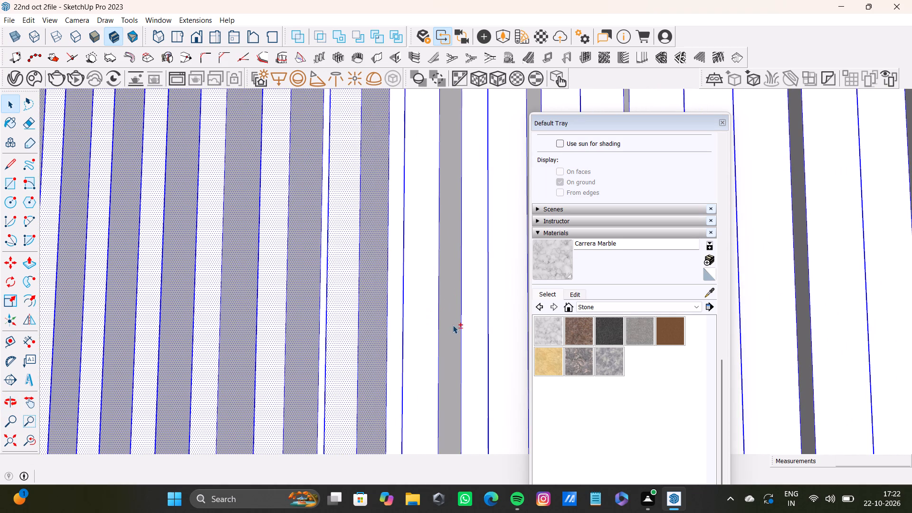
pyautogui.keyDown('shift'); pyautogui.click(453, 325); pyautogui.keyUp('shift')
pyautogui.keyDown('shift'); pyautogui.click(428, 333); pyautogui.keyUp('shift')
# Extend the selection with the front faces and the side faces away from the window of the ninth to twelfth slats.
pyautogui.keyDown('shift'); pyautogui.scroll(-3, 428, 335); pyautogui.keyUp('shift')
pyautogui.keyDown('shift'); pyautogui.moveTo(428, 335); pyautogui.dragTo(363, 313, button='middle'); pyautogui.keyUp('shift')
pyautogui.keyDown('shift'); pyautogui.moveTo(426, 327); pyautogui.dragTo(432, 327); pyautogui.keyUp('shift')
pyautogui.keyDown('shift'); pyautogui.click(437, 336); pyautogui.keyUp('shift')
pyautogui.keyDown('shift'); pyautogui.click(416, 337); pyautogui.keyUp('shift')
pyautogui.keyDown('shift'); pyautogui.moveTo(458, 331); pyautogui.dragTo(383, 313, button='middle'); pyautogui.keyUp('shift')
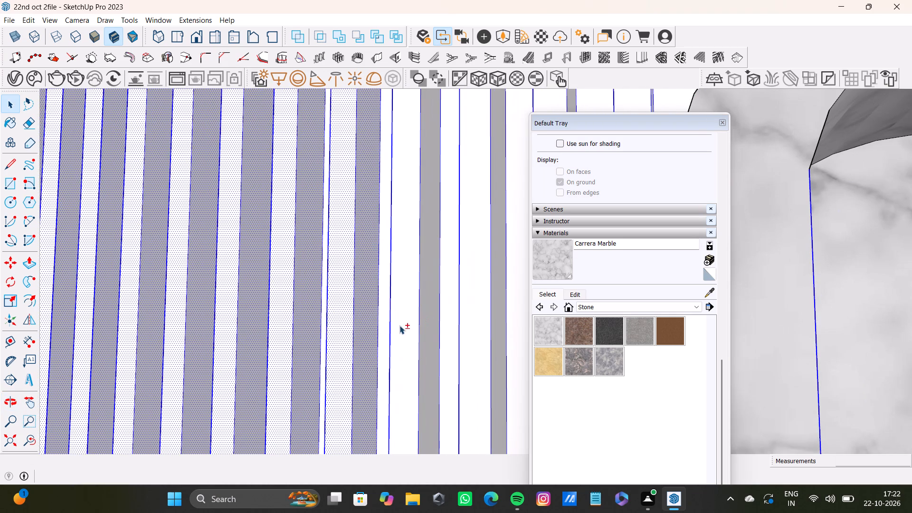
pyautogui.keyDown('shift'); pyautogui.click(399, 325); pyautogui.keyUp('shift')
pyautogui.keyDown('shift'); pyautogui.click(436, 336); pyautogui.keyUp('shift')
pyautogui.keyDown('shift'); pyautogui.click(475, 349); pyautogui.keyUp('shift')
pyautogui.keyDown('shift'); pyautogui.click(500, 361); pyautogui.keyUp('shift')
pyautogui.keyDown('shift'); pyautogui.moveTo(492, 351); pyautogui.dragTo(458, 340, button='middle'); pyautogui.keyUp('shift')
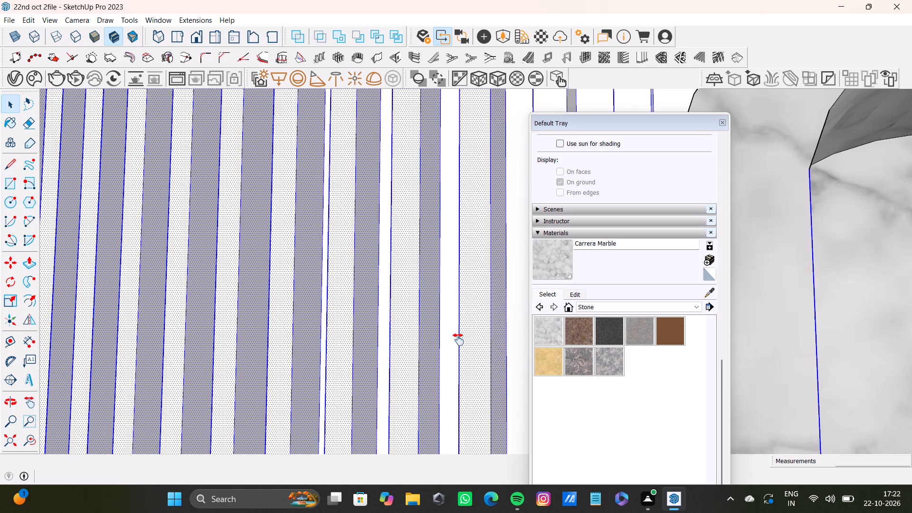
pyautogui.keyDown('shift'); pyautogui.moveTo(458, 340); pyautogui.dragTo(416, 333, button='middle'); pyautogui.keyUp('shift')
pyautogui.keyDown('shift'); pyautogui.click(470, 344); pyautogui.keyUp('shift')
pyautogui.keyDown('shift'); pyautogui.click(494, 346); pyautogui.keyUp('shift')
# Add the last slat's front face and the window-facing side faces from the last slat back to the sixth to the selection.
pyautogui.moveTo(368, 307); pyautogui.dragTo(598, 348, button='middle')
pyautogui.keyDown('shift'); pyautogui.click(463, 321); pyautogui.keyUp('shift')
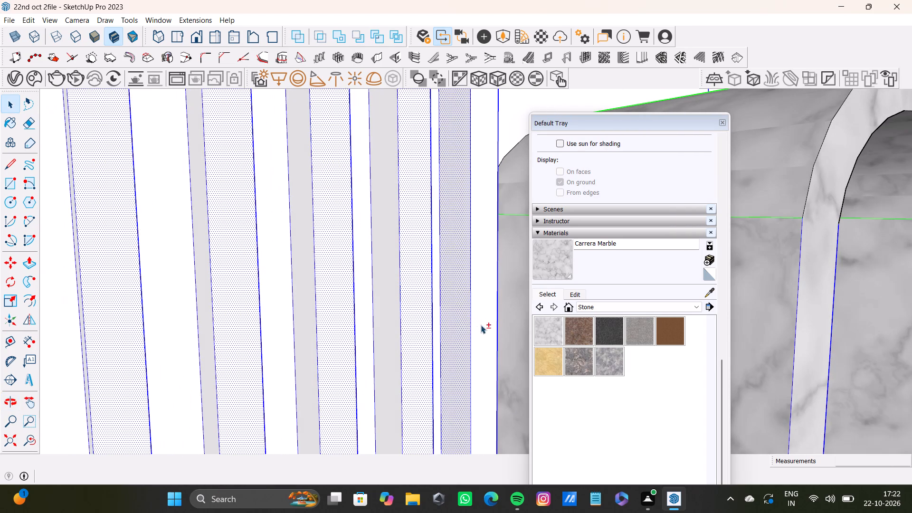
pyautogui.keyDown('shift'); pyautogui.click(481, 325); pyautogui.keyUp('shift')
pyautogui.keyDown('shift'); pyautogui.click(389, 327); pyautogui.keyUp('shift')
pyautogui.keyDown('shift'); pyautogui.click(308, 332); pyautogui.keyUp('shift')
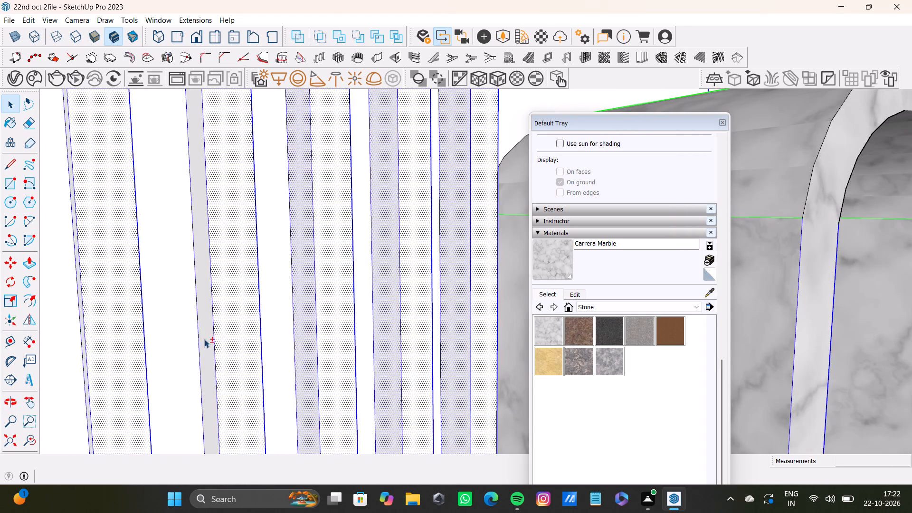
pyautogui.keyDown('shift'); pyautogui.click(204, 339); pyautogui.keyUp('shift')
pyautogui.keyDown('shift'); pyautogui.moveTo(204, 335); pyautogui.dragTo(327, 271, button='middle'); pyautogui.keyUp('shift')
pyautogui.keyDown('shift'); pyautogui.click(227, 301); pyautogui.keyUp('shift')
pyautogui.keyDown('shift'); pyautogui.moveTo(395, 269); pyautogui.dragTo(407, 267, button='middle'); pyautogui.keyUp('shift')
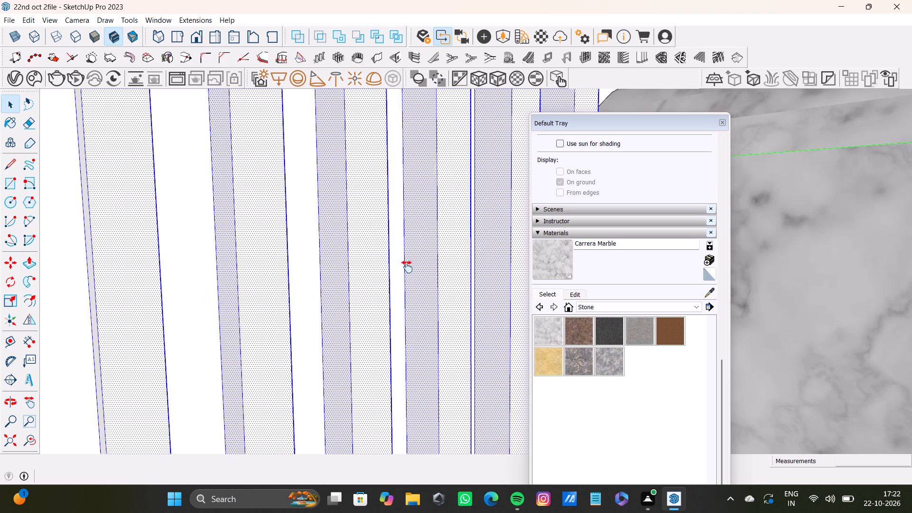
pyautogui.keyDown('shift'); pyautogui.moveTo(407, 267); pyautogui.dragTo(516, 240, button='middle'); pyautogui.keyUp('shift')
pyautogui.keyDown('shift'); pyautogui.scroll(3, 284, 283); pyautogui.keyUp('shift')
pyautogui.keyDown('shift'); pyautogui.click(255, 300); pyautogui.keyUp('shift')
pyautogui.keyDown('shift'); pyautogui.moveTo(255, 300); pyautogui.dragTo(524, 276, button='middle'); pyautogui.keyUp('shift')
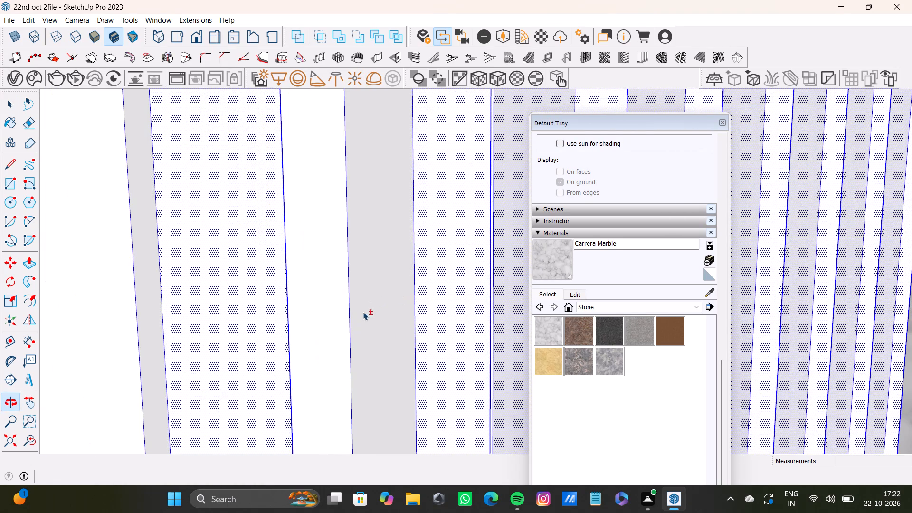
pyautogui.keyDown('shift'); pyautogui.click(371, 312); pyautogui.keyUp('shift')
pyautogui.keyDown('shift'); pyautogui.click(137, 320); pyautogui.keyUp('shift')
pyautogui.keyDown('shift'); pyautogui.click(153, 317); pyautogui.keyUp('shift')
# Add the window-facing side faces of the fifth slat and the slats nearer the window to the selection.
pyautogui.keyDown('shift'); pyautogui.scroll(-4, 153, 317); pyautogui.keyUp('shift')
pyautogui.keyDown('shift'); pyautogui.moveTo(155, 316); pyautogui.dragTo(409, 201, button='middle'); pyautogui.keyUp('shift')
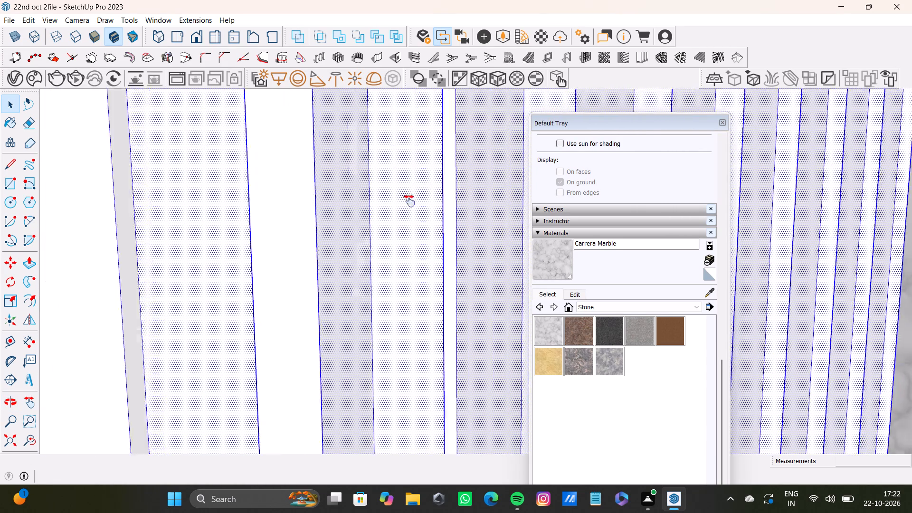
pyautogui.keyDown('shift'); pyautogui.moveTo(409, 201); pyautogui.dragTo(412, 200, button='middle'); pyautogui.keyUp('shift')
pyautogui.keyDown('shift'); pyautogui.click(199, 290); pyautogui.keyUp('shift')
pyautogui.keyDown('shift'); pyautogui.scroll(-7, 198, 290); pyautogui.keyUp('shift')
pyautogui.keyDown('shift'); pyautogui.moveTo(200, 305); pyautogui.dragTo(394, 273, button='middle'); pyautogui.keyUp('shift')
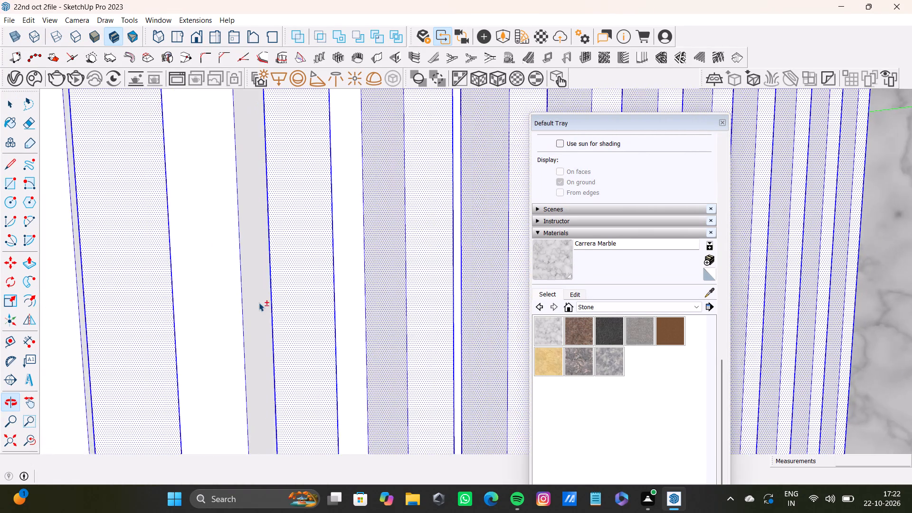
pyautogui.keyDown('shift'); pyautogui.scroll(2, 234, 313); pyautogui.keyUp('shift')
pyautogui.keyDown('shift'); pyautogui.click(264, 323); pyautogui.keyUp('shift')
pyautogui.keyDown('shift'); pyautogui.scroll(-3, 264, 323); pyautogui.keyUp('shift')
pyautogui.keyDown('shift'); pyautogui.moveTo(264, 327); pyautogui.dragTo(360, 307, button='middle'); pyautogui.keyUp('shift')
pyautogui.keyDown('shift'); pyautogui.scroll(3, 250, 325); pyautogui.keyUp('shift')
pyautogui.keyDown('shift'); pyautogui.click(195, 333); pyautogui.keyUp('shift')
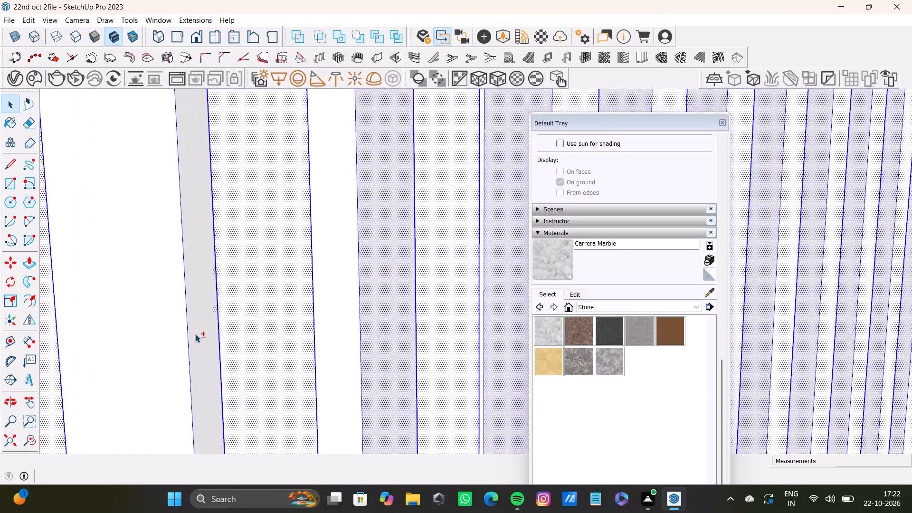
pyautogui.keyDown('shift'); pyautogui.scroll(-4, 195, 334); pyautogui.keyUp('shift')
pyautogui.keyDown('shift'); pyautogui.moveTo(196, 334); pyautogui.dragTo(347, 280, button='middle'); pyautogui.keyUp('shift')
pyautogui.keyDown('shift'); pyautogui.scroll(2, 214, 327); pyautogui.keyUp('shift')
pyautogui.keyDown('shift'); pyautogui.click(203, 332); pyautogui.keyUp('shift')
pyautogui.keyDown('shift'); pyautogui.scroll(-3, 202, 332); pyautogui.keyUp('shift')
pyautogui.keyDown('shift'); pyautogui.moveTo(205, 330); pyautogui.dragTo(340, 266, button='middle'); pyautogui.keyUp('shift')
# Set the shadow Dark value to 33.
pyautogui.keyDown('shift'); pyautogui.click(27, 437); pyautogui.keyUp('shift')
pyautogui.keyDown('shift'); pyautogui.click(11, 441); pyautogui.keyUp('shift')
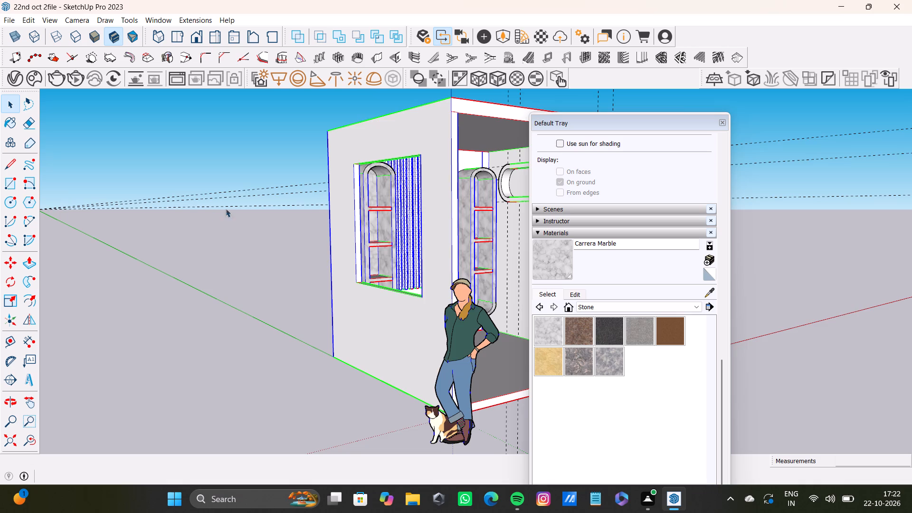
pyautogui.scroll(-4, 339, 209)
pyautogui.moveTo(401, 260); pyautogui.dragTo(256, 273, button='middle')
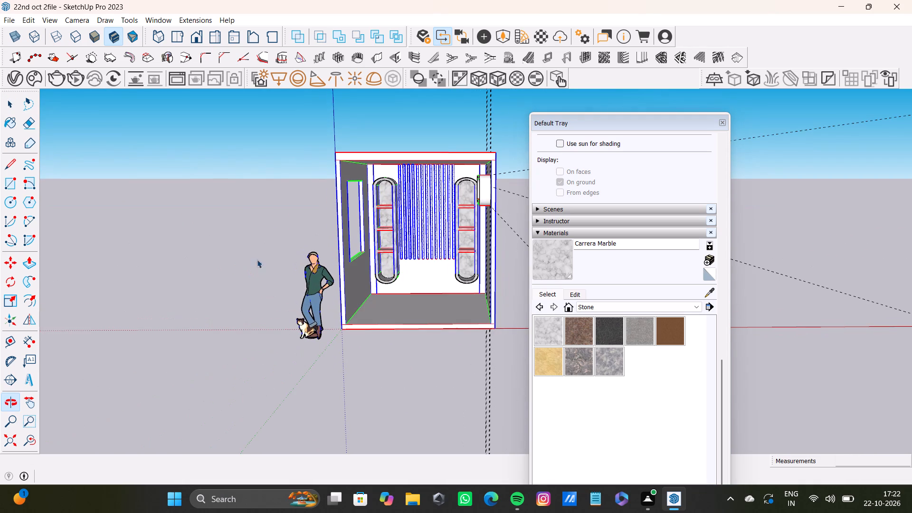
pyautogui.scroll(3, 615, 323)
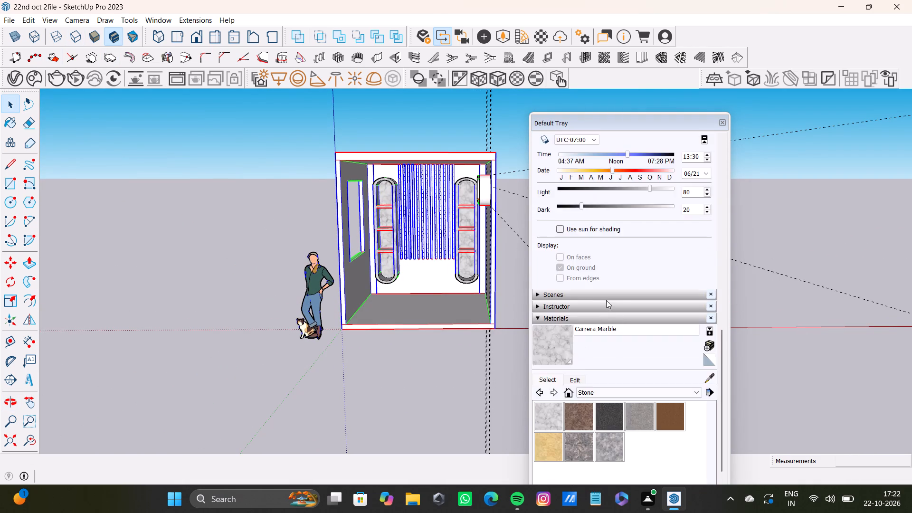
pyautogui.scroll(13, 606, 298)
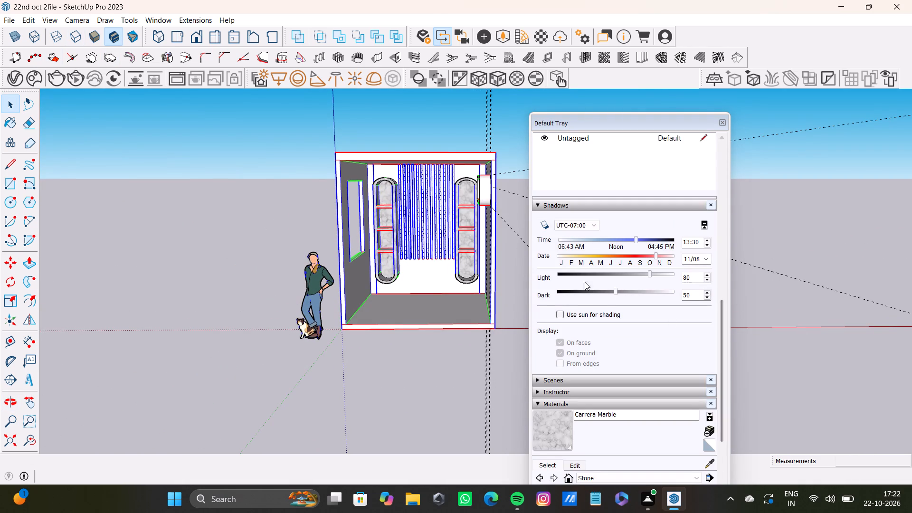
pyautogui.moveTo(616, 291); pyautogui.dragTo(597, 292)
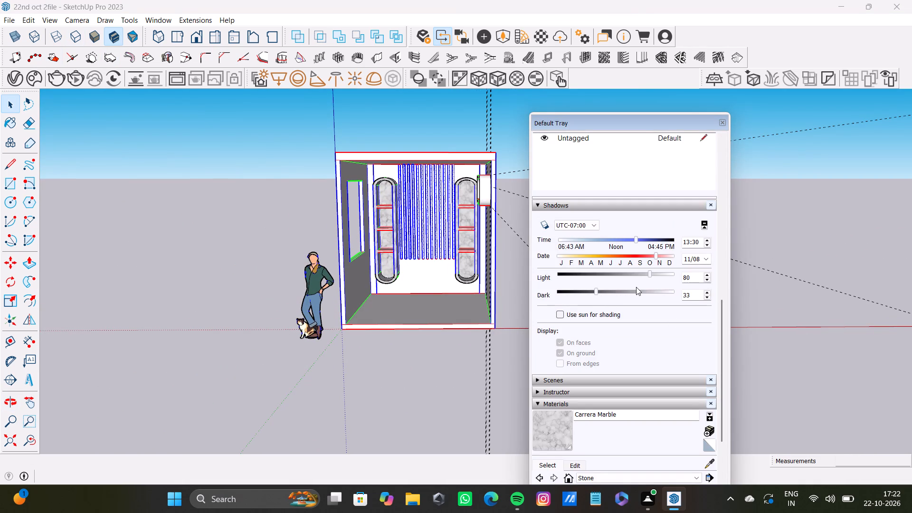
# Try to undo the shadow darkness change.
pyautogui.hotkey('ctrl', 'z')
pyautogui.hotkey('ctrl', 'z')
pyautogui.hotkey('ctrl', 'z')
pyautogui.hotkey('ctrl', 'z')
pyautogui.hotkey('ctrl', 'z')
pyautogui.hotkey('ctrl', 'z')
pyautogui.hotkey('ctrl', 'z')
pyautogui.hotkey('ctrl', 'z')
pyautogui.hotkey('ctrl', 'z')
# Turn off Edges and Dashes in the Simple Style edge settings and set the edge color to All same.
pyautogui.moveTo(721, 337); pyautogui.dragTo(711, 212)
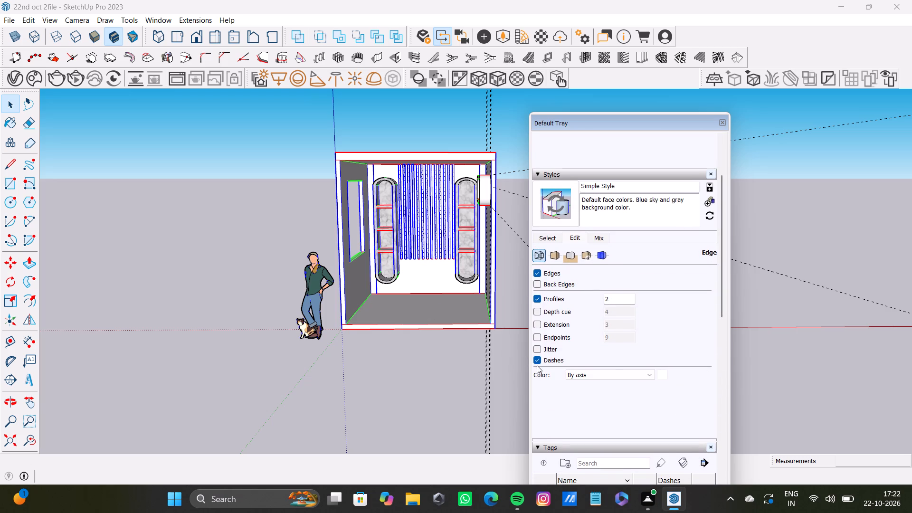
pyautogui.click(538, 270)
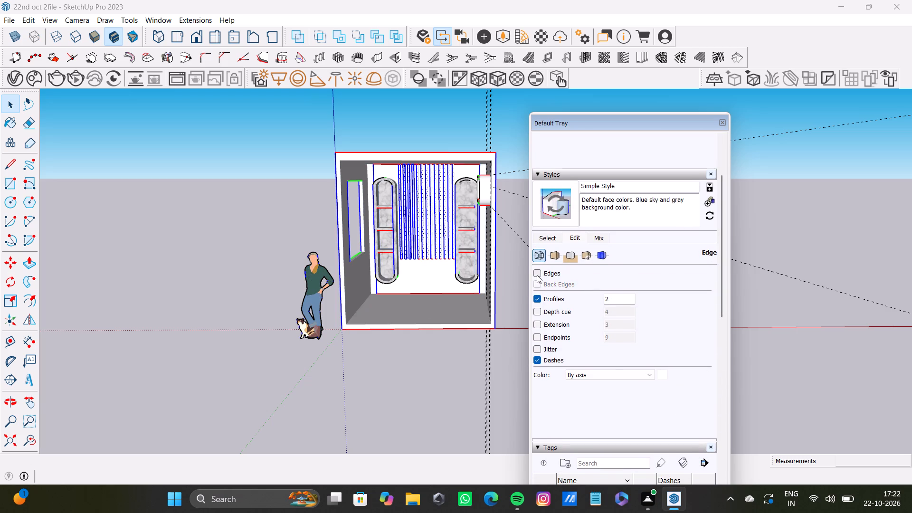
pyautogui.click(538, 297)
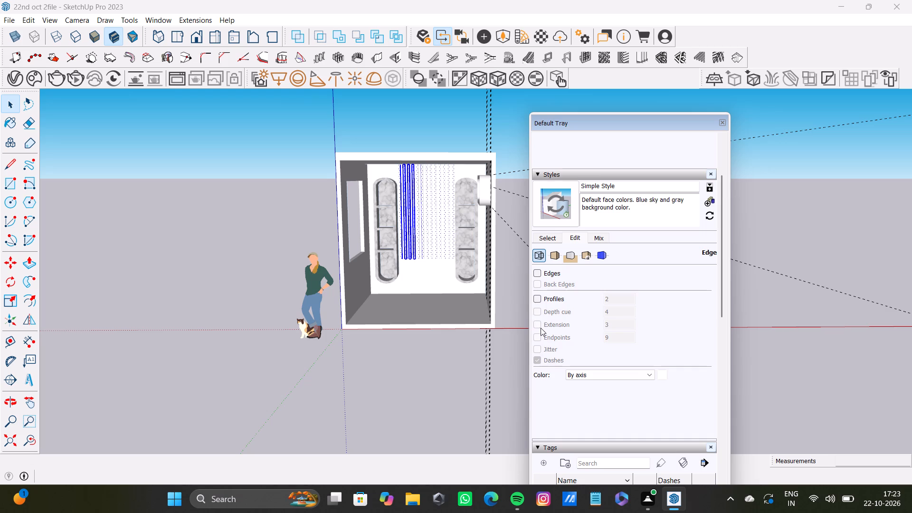
pyautogui.click(536, 298)
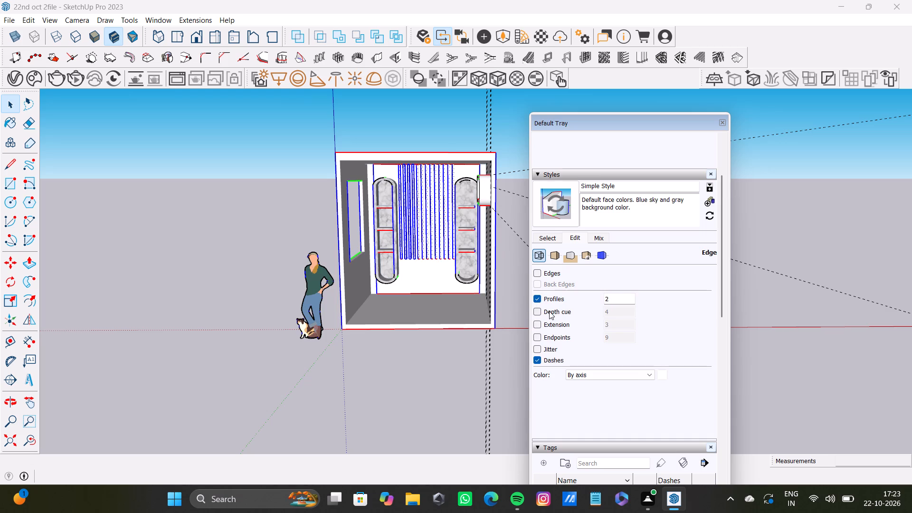
pyautogui.click(539, 362)
pyautogui.click(639, 374)
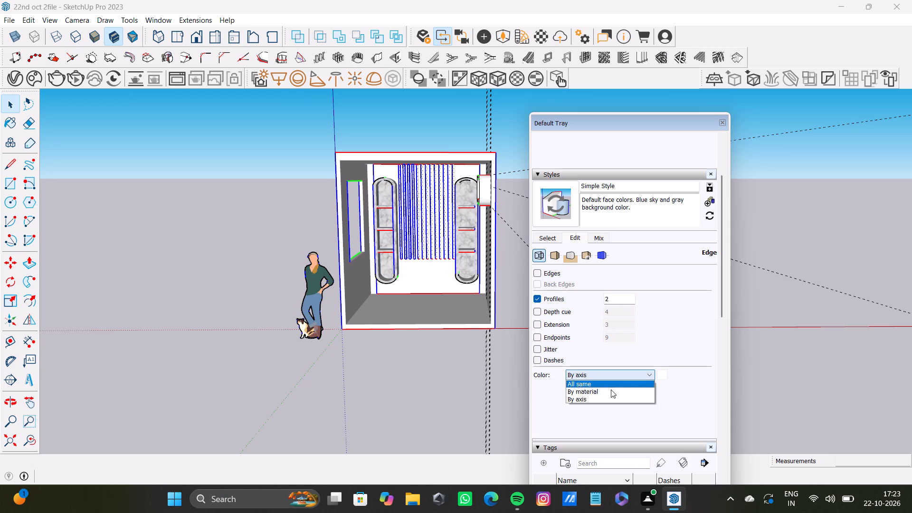
pyautogui.click(603, 385)
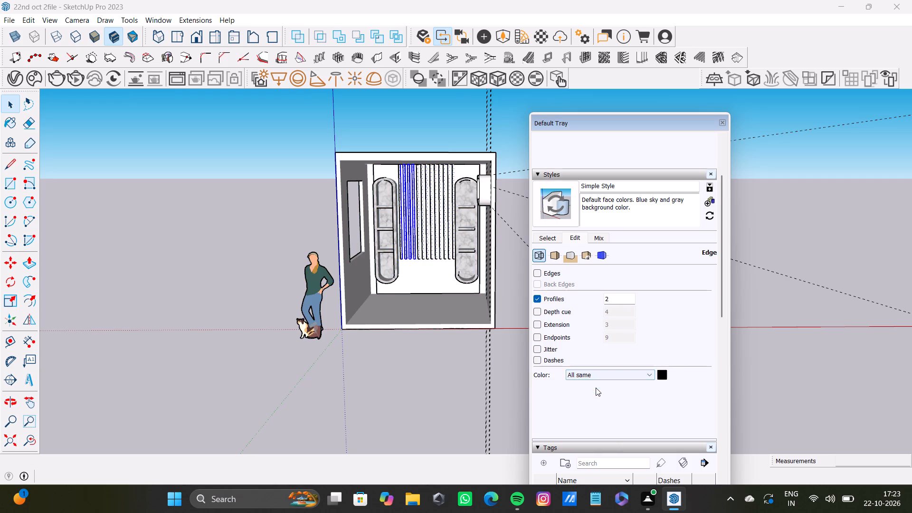
# Turn off Profiles in the Simple Style edge settings.
pyautogui.moveTo(371, 361); pyautogui.dragTo(332, 379, button='middle')
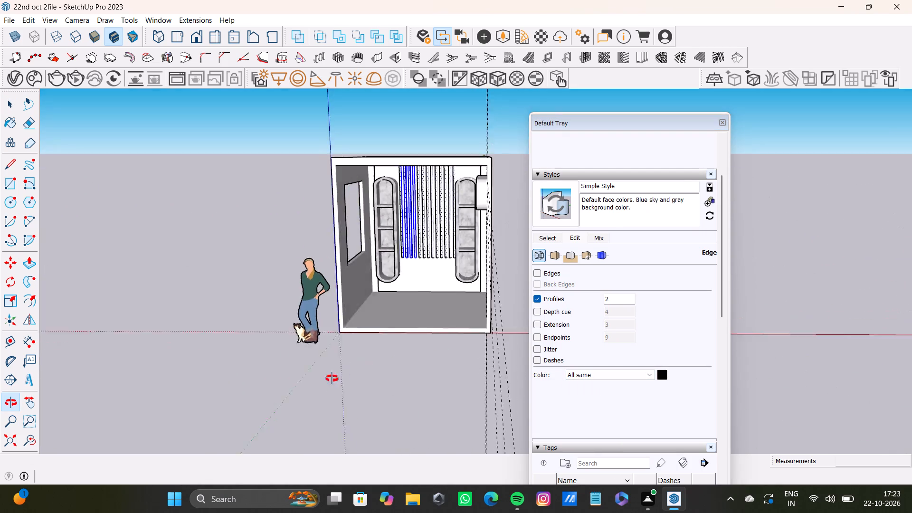
pyautogui.moveTo(332, 379); pyautogui.dragTo(500, 341, button='middle')
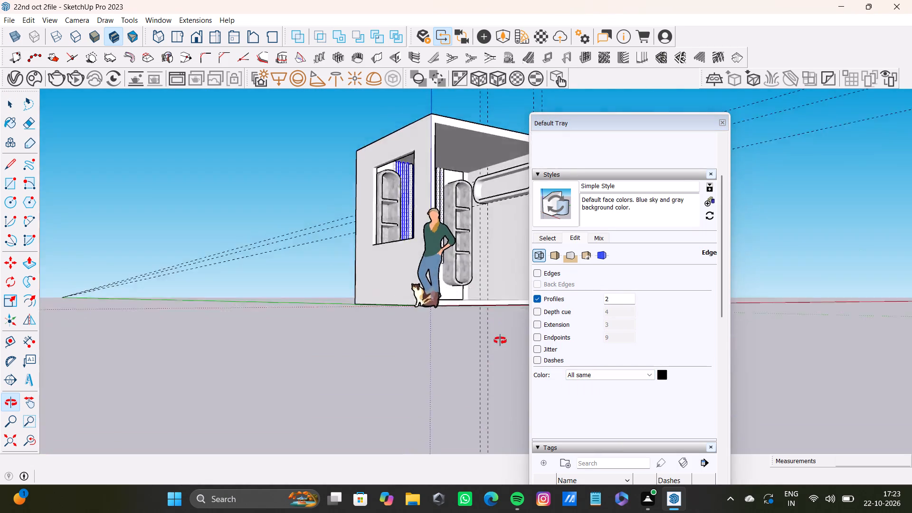
pyautogui.moveTo(500, 341); pyautogui.dragTo(460, 366, button='middle')
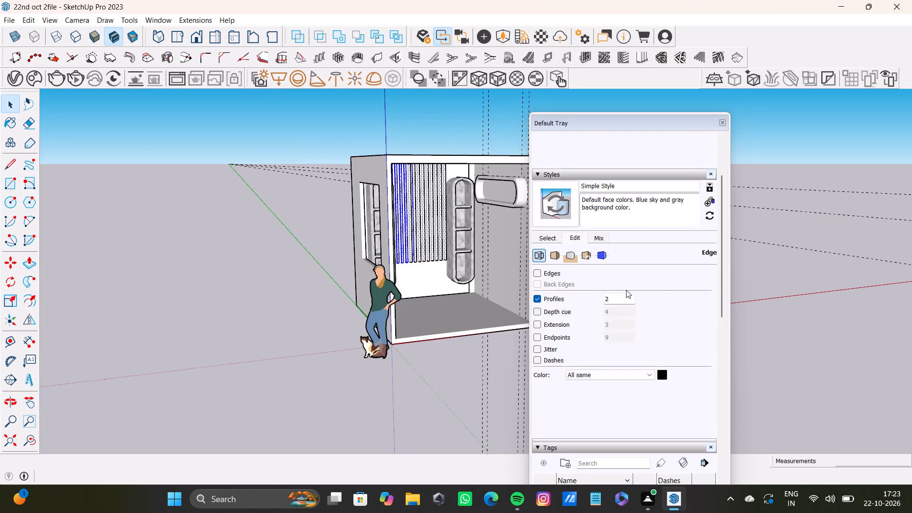
pyautogui.scroll(2, 626, 290)
pyautogui.click(543, 292)
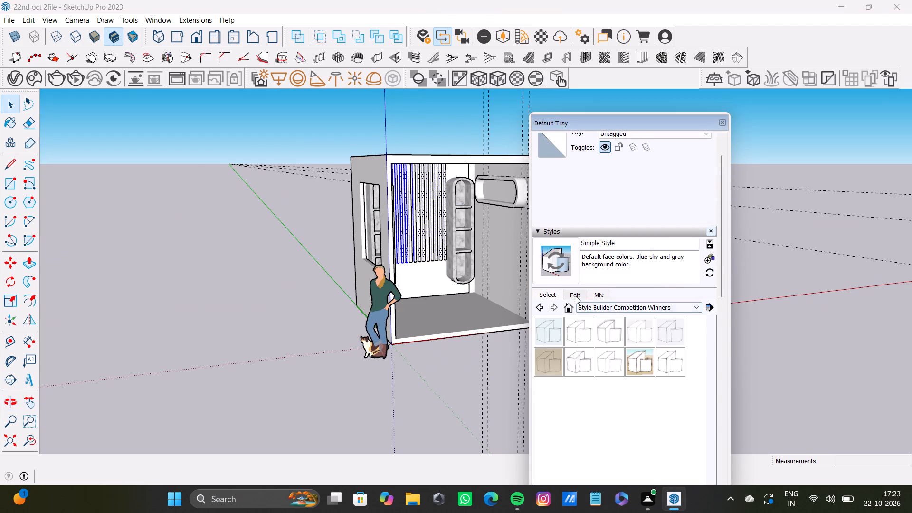
pyautogui.click(576, 296)
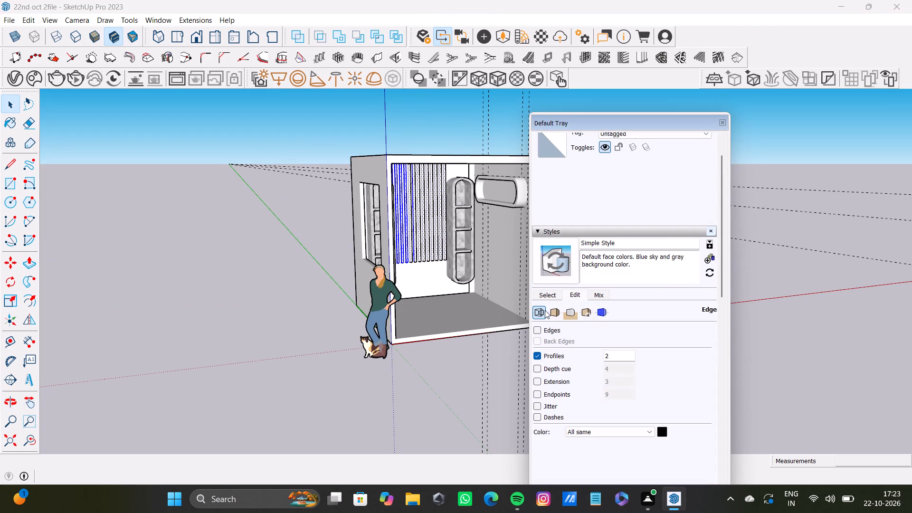
pyautogui.click(554, 313)
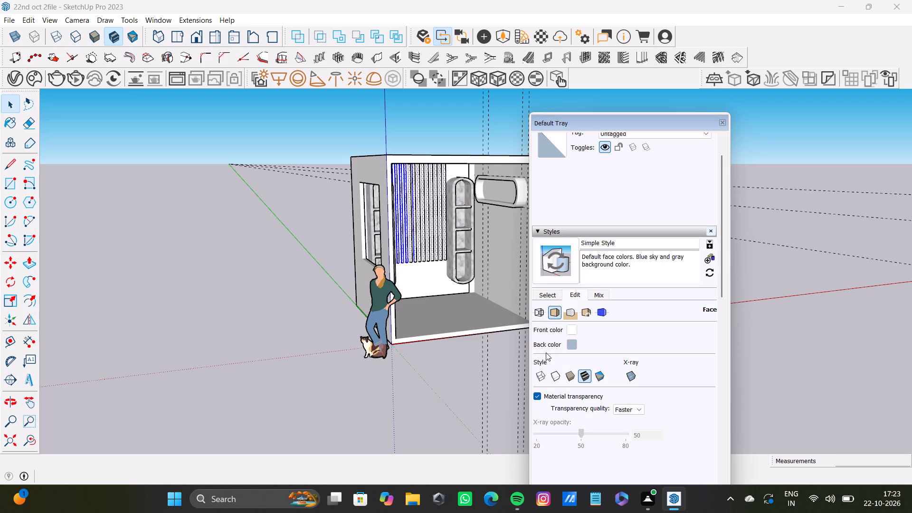
pyautogui.click(538, 311)
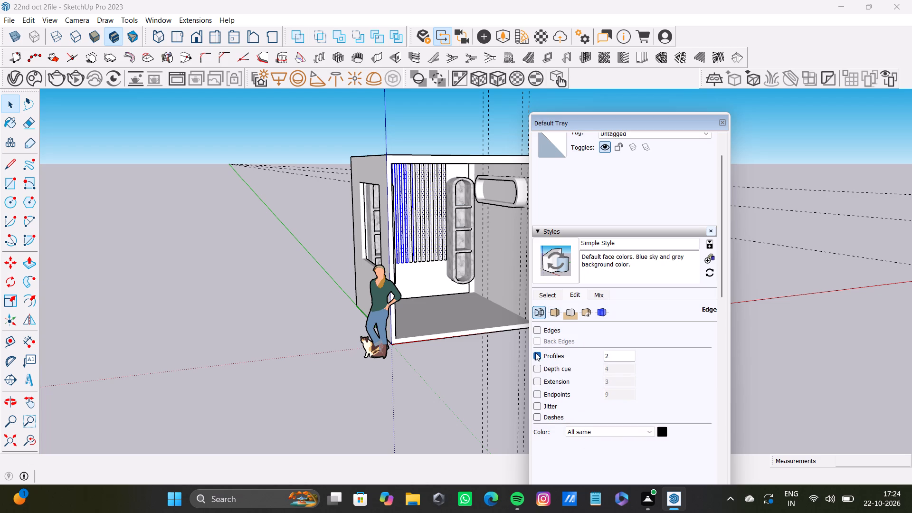
pyautogui.click(537, 353)
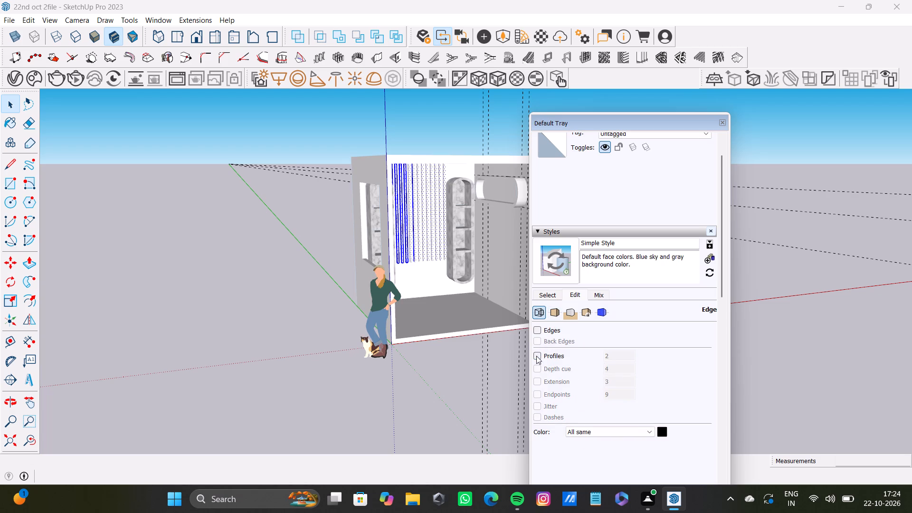
# Turn on Dashes in the Simple Style edge settings, leaving Profiles off.
pyautogui.click(536, 356)
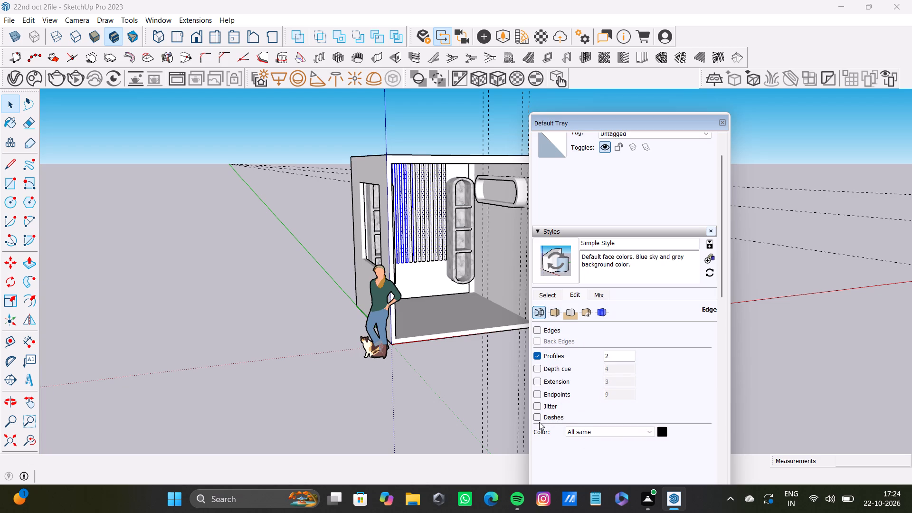
pyautogui.click(539, 422)
pyautogui.click(538, 417)
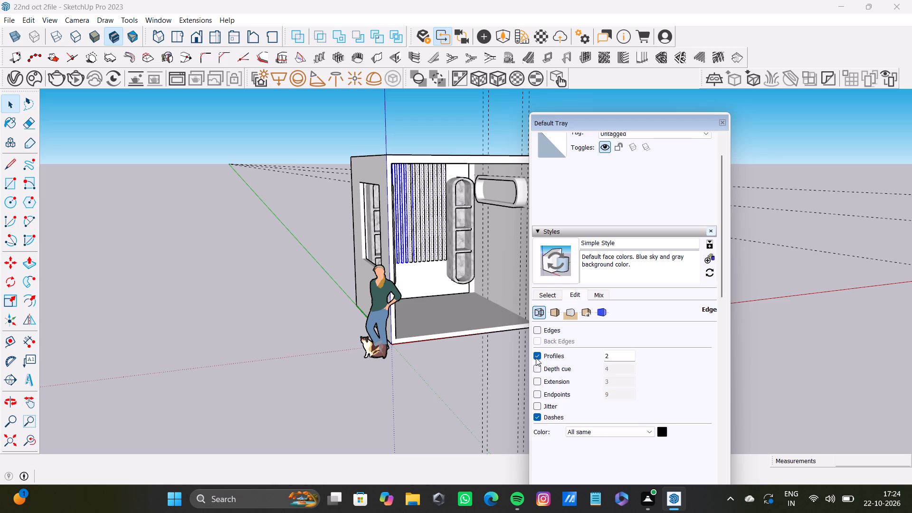
pyautogui.click(535, 357)
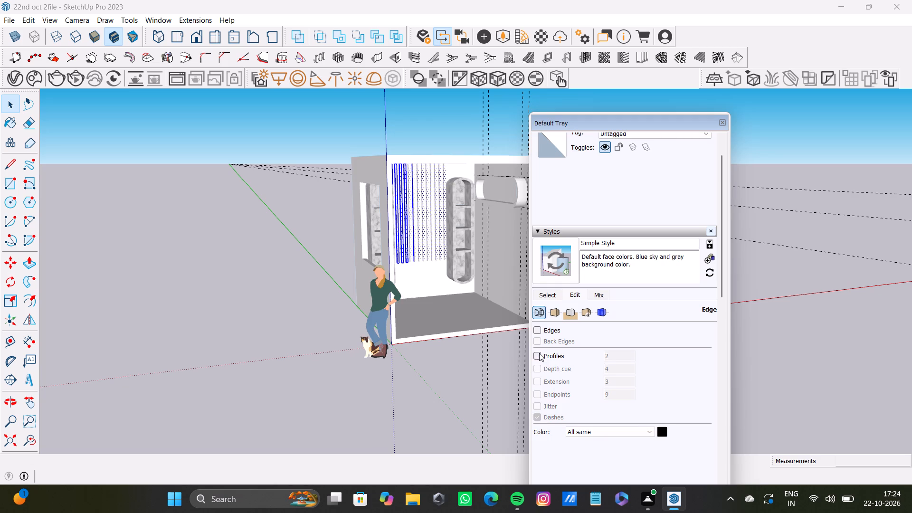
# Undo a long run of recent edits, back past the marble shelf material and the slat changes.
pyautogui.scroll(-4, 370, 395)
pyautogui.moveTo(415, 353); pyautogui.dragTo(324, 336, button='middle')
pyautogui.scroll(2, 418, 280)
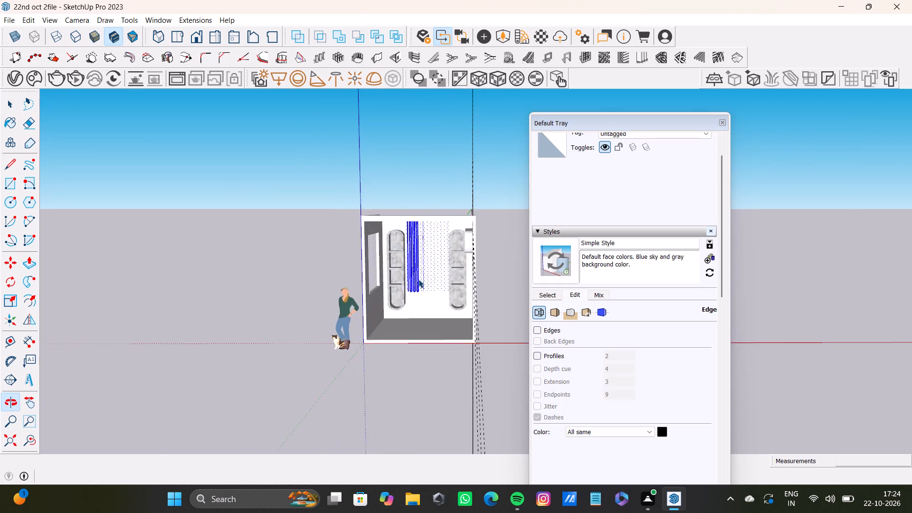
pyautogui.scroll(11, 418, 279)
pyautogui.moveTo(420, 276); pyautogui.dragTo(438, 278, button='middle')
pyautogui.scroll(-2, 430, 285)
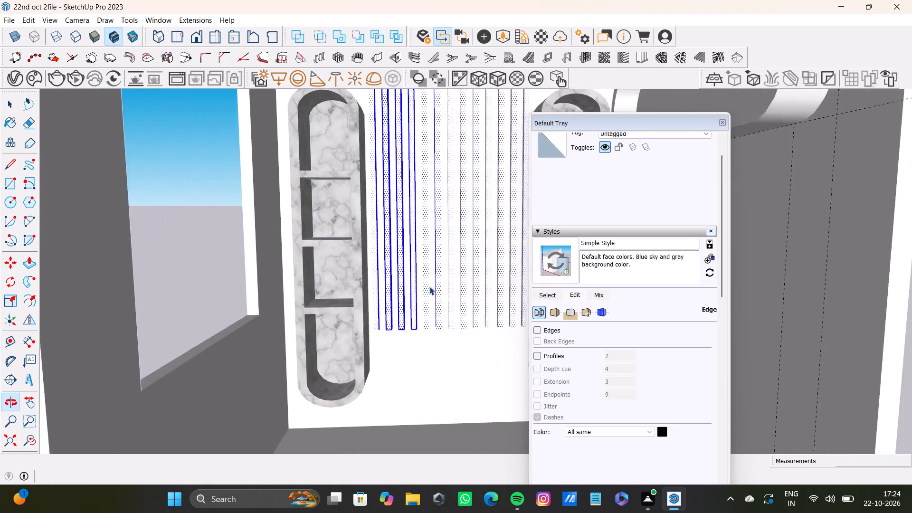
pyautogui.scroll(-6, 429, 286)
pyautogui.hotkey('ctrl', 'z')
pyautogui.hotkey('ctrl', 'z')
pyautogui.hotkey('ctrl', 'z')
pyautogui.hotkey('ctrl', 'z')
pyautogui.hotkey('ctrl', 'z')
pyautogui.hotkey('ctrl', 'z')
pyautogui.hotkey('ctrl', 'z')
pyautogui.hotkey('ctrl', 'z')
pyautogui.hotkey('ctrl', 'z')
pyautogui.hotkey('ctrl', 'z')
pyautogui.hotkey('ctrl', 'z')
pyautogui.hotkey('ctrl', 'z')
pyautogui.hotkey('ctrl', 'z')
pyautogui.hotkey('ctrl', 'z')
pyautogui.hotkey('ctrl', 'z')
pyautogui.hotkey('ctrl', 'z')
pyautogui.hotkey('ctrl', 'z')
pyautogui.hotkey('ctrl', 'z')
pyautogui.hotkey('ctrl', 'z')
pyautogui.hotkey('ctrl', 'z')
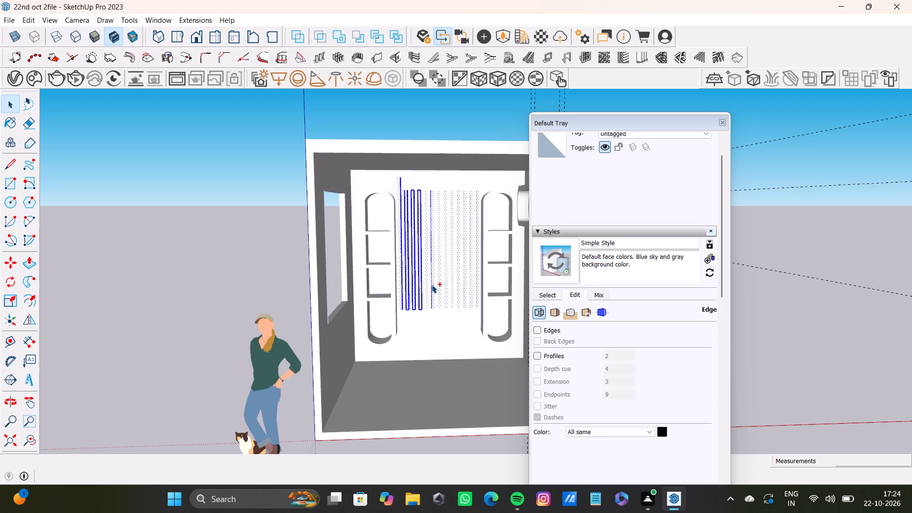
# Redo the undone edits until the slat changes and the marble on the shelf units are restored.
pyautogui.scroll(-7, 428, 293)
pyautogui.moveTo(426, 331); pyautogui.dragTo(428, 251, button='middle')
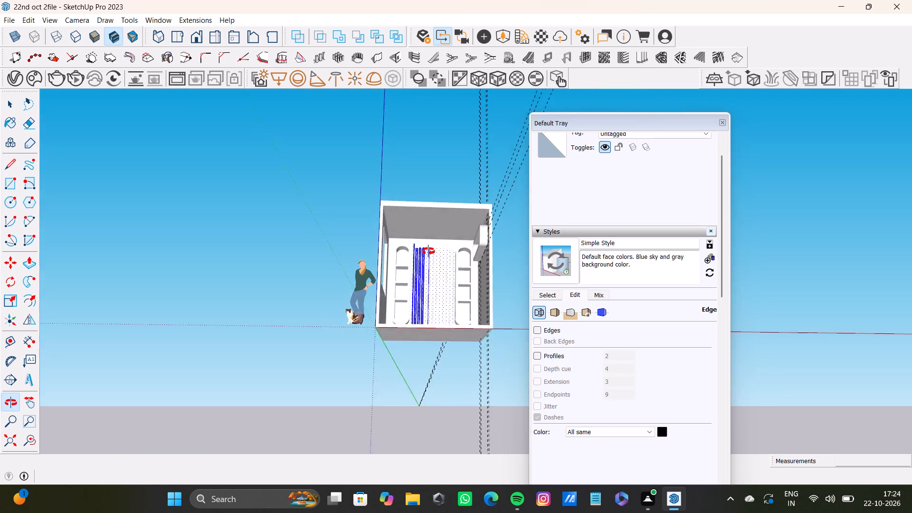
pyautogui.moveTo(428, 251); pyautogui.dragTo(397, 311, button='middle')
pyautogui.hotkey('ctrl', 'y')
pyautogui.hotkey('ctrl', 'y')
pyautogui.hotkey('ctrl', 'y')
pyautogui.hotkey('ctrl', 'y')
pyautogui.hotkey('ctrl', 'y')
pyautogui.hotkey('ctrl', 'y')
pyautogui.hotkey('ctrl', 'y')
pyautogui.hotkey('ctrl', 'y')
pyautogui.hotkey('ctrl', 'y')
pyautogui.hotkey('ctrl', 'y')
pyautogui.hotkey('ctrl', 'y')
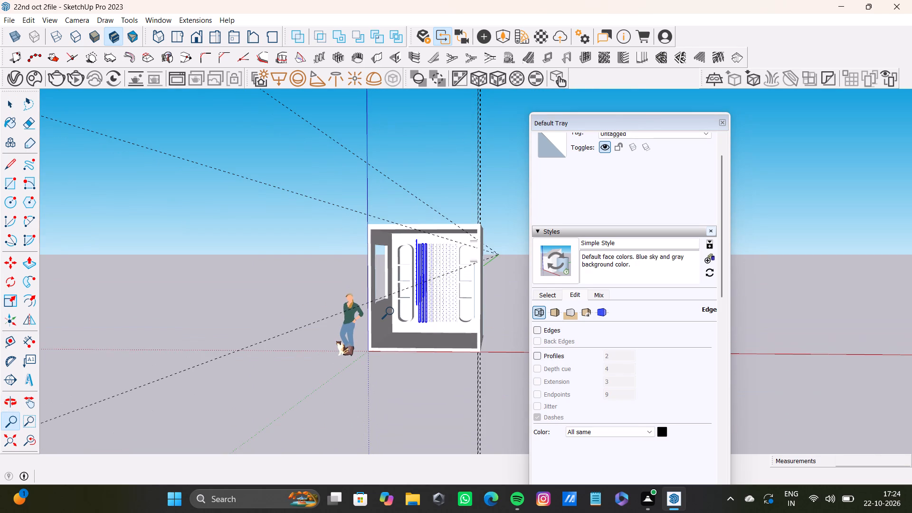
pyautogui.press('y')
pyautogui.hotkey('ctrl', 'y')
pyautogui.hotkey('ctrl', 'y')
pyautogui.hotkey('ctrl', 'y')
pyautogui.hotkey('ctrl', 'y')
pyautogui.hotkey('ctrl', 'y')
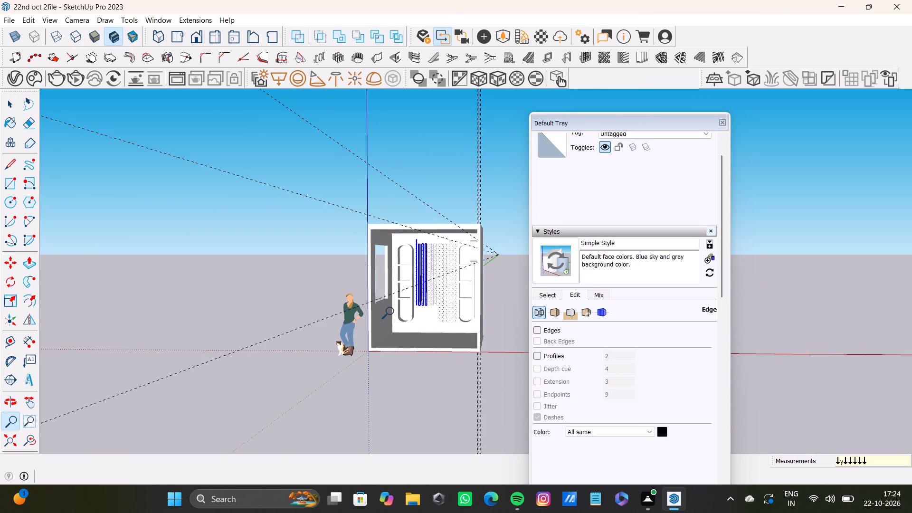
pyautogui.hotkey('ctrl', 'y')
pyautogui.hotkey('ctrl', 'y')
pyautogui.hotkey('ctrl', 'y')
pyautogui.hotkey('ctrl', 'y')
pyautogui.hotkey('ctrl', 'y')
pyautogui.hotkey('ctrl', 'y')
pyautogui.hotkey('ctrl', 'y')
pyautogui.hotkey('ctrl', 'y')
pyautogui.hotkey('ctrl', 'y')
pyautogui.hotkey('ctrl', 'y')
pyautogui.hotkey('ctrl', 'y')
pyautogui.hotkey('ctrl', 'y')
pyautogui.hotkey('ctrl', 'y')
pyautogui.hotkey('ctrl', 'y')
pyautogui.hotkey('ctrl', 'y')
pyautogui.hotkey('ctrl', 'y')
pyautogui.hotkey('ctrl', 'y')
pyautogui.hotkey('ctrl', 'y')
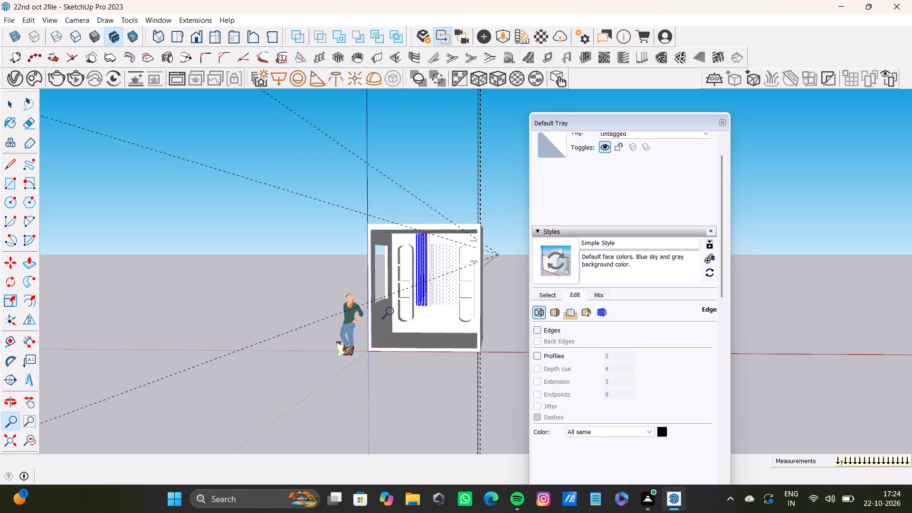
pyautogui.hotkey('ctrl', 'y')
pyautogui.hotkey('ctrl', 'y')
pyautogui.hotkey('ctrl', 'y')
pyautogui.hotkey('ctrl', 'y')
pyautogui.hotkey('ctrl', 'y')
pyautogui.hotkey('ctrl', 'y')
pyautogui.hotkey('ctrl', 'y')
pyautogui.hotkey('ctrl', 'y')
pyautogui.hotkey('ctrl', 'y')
# Turn on Edges in the Simple Style edge settings.
pyautogui.click(535, 332)
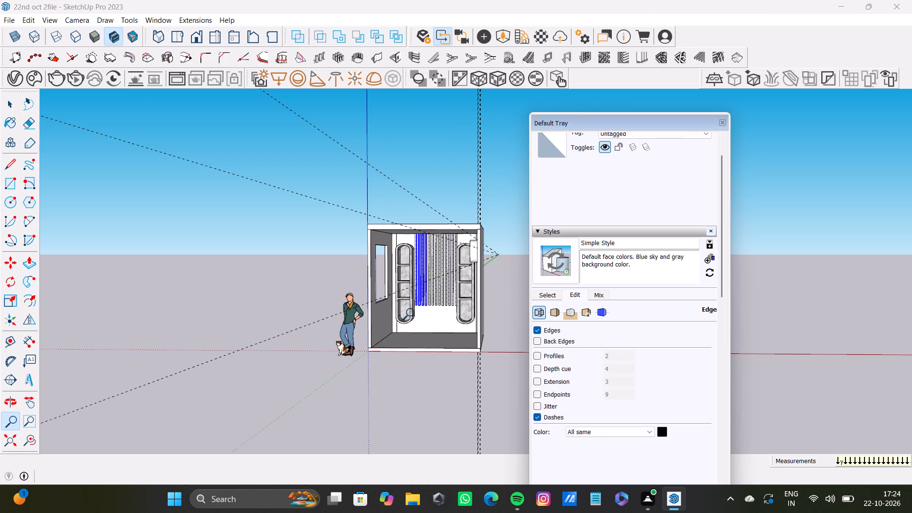
# Check that the front and side faces of the back wall's slats are included in the selection.
pyautogui.moveTo(413, 313); pyautogui.dragTo(440, 327, button='middle')
pyautogui.scroll(11, 440, 327)
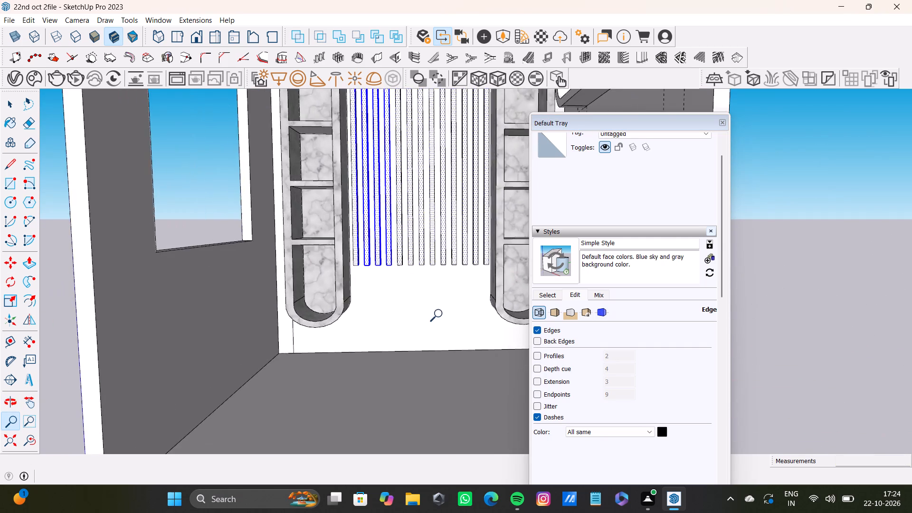
pyautogui.scroll(-7, 389, 288)
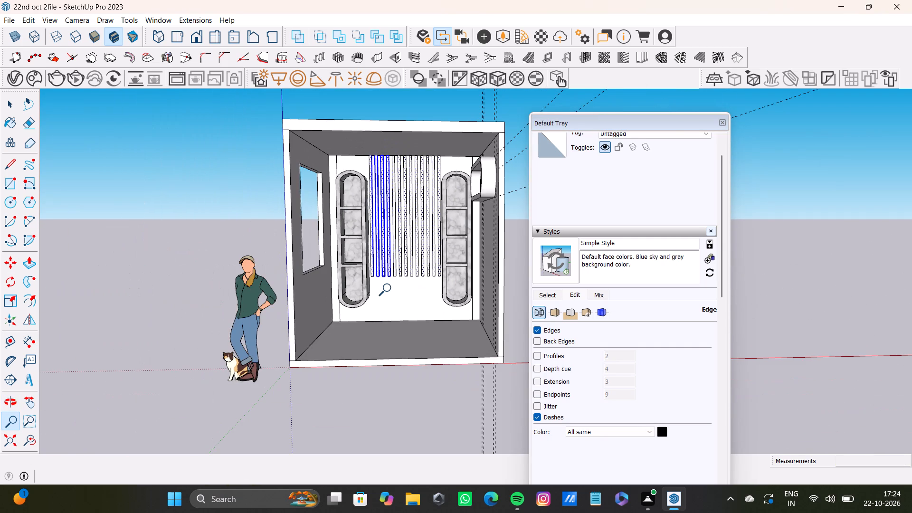
pyautogui.press('space')
pyautogui.scroll(-4, 399, 261)
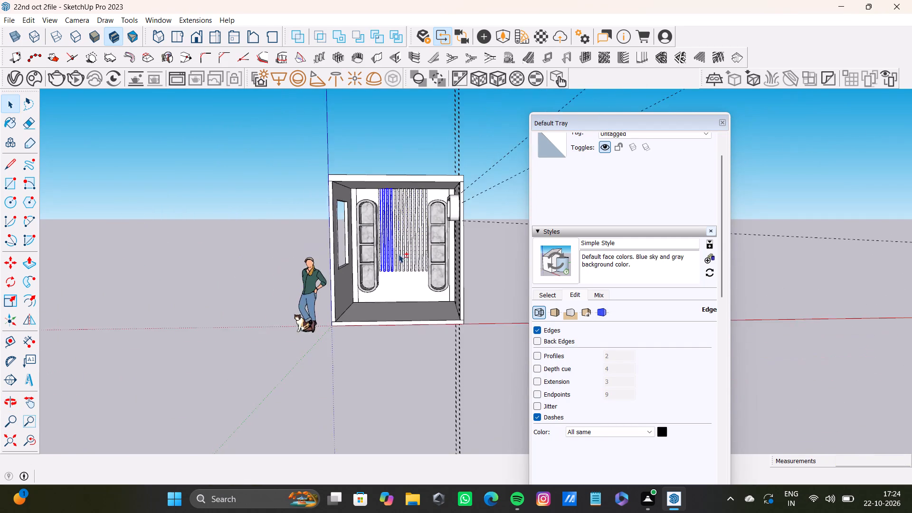
pyautogui.keyDown('shift'); pyautogui.moveTo(399, 254); pyautogui.dragTo(378, 284, button='middle'); pyautogui.keyUp('shift')
pyautogui.scroll(17, 378, 284)
pyautogui.moveTo(379, 278); pyautogui.dragTo(347, 297, button='middle')
pyautogui.scroll(5, 350, 295)
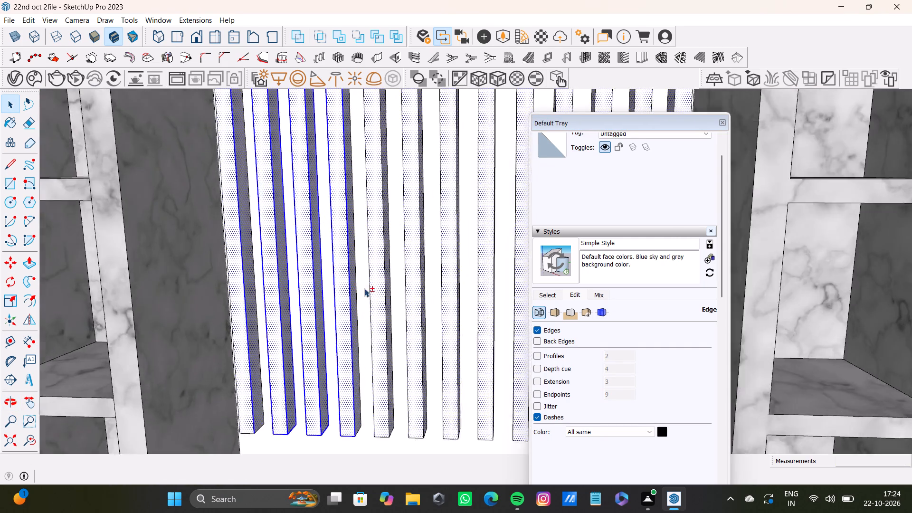
pyautogui.scroll(2, 364, 288)
pyautogui.keyDown('shift'); pyautogui.click(379, 291); pyautogui.keyUp('shift')
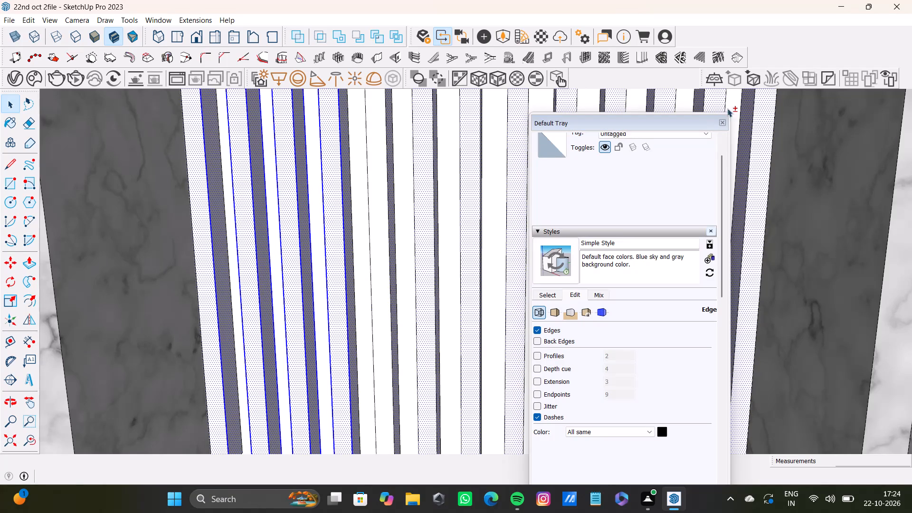
pyautogui.keyDown('shift'); pyautogui.click(722, 123); pyautogui.keyUp('shift')
pyautogui.keyDown('shift'); pyautogui.click(378, 244); pyautogui.keyUp('shift')
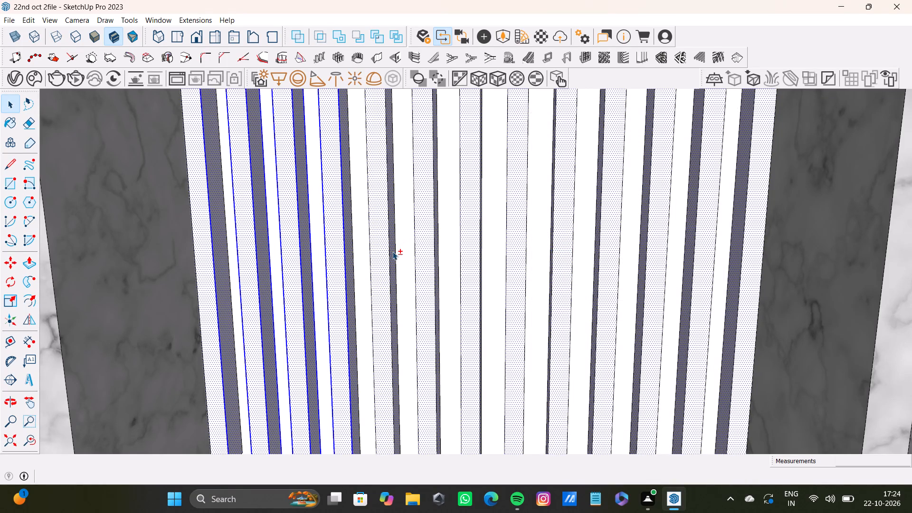
pyautogui.keyDown('shift'); pyautogui.click(393, 253); pyautogui.keyUp('shift')
pyautogui.keyDown('shift'); pyautogui.click(388, 265); pyautogui.keyUp('shift')
pyautogui.keyDown('shift'); pyautogui.click(380, 268); pyautogui.keyUp('shift')
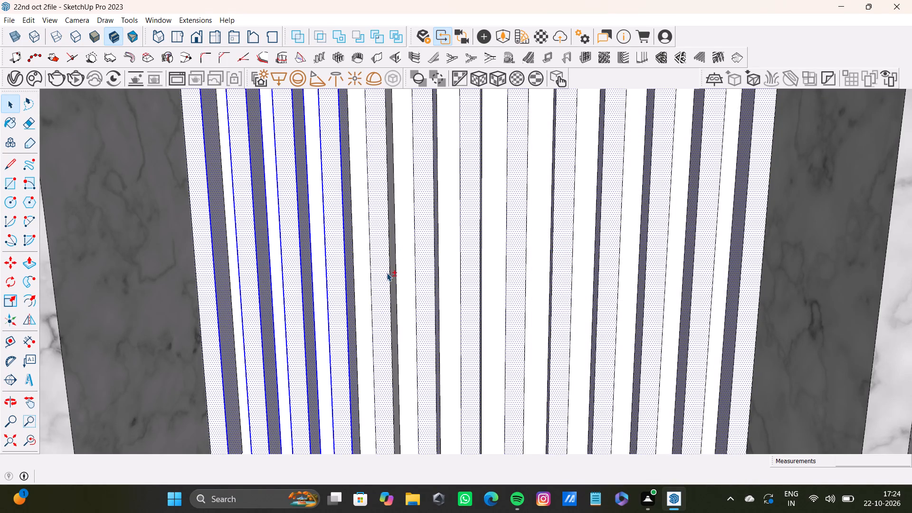
pyautogui.keyDown('shift'); pyautogui.click(394, 275); pyautogui.keyUp('shift')
pyautogui.keyDown('shift'); pyautogui.click(433, 295); pyautogui.keyUp('shift')
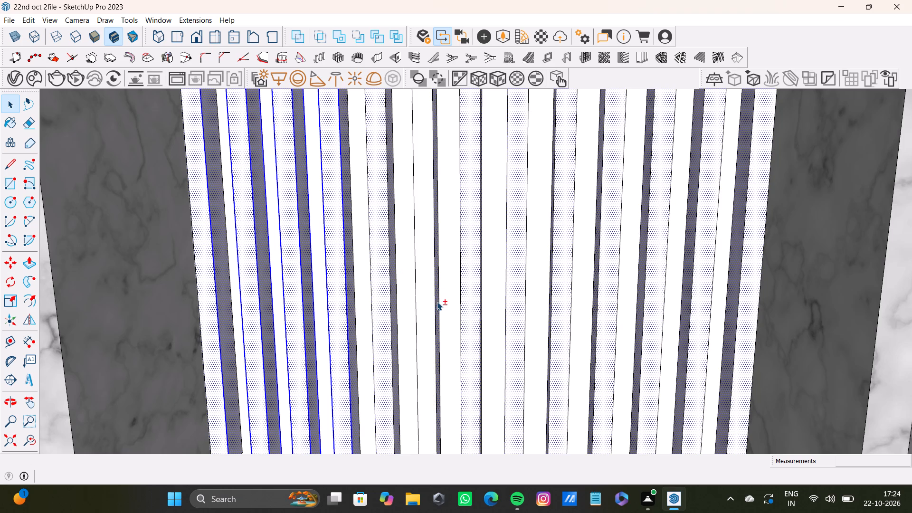
pyautogui.keyDown('shift'); pyautogui.click(429, 300); pyautogui.keyUp('shift')
# Paint the selected back-wall slats with the Wood Floor material from the Wood collection.
pyautogui.keyDown('shift'); pyautogui.scroll(-4, 454, 304); pyautogui.keyUp('shift')
pyautogui.keyDown('shift'); pyautogui.moveTo(463, 302); pyautogui.dragTo(634, 319, button='middle'); pyautogui.keyUp('shift')
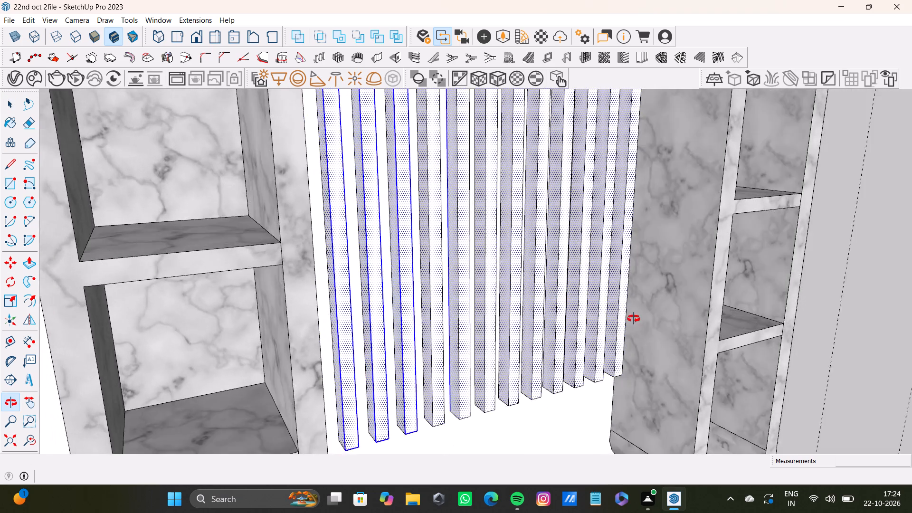
pyautogui.keyDown('shift'); pyautogui.moveTo(634, 319); pyautogui.dragTo(394, 311, button='middle'); pyautogui.keyUp('shift')
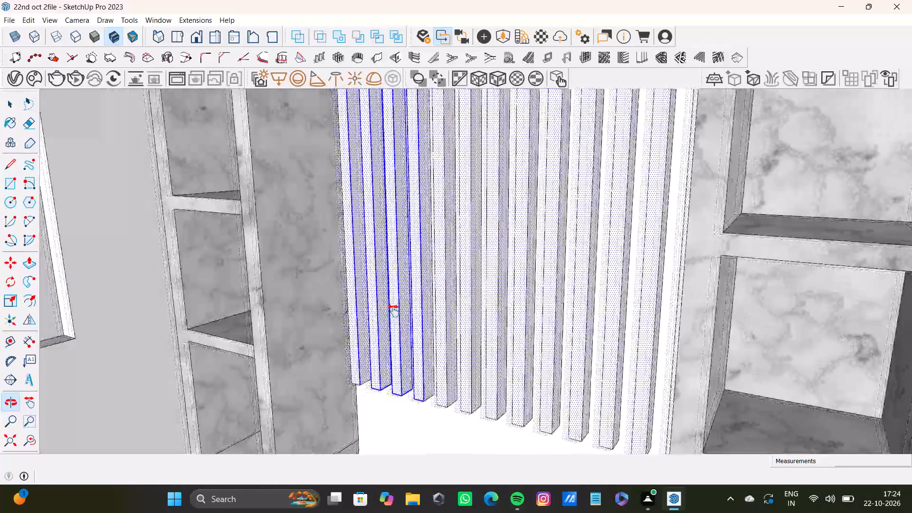
pyautogui.keyDown('shift'); pyautogui.moveTo(394, 311); pyautogui.dragTo(411, 304, button='middle'); pyautogui.keyUp('shift')
pyautogui.keyDown('shift'); pyautogui.scroll(-11, 413, 301); pyautogui.keyUp('shift')
pyautogui.click(32, 439)
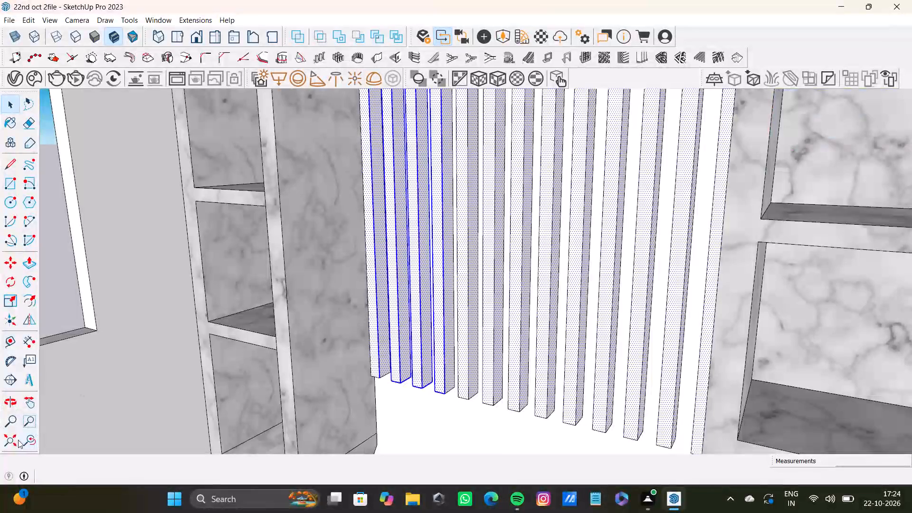
pyautogui.click(16, 440)
pyautogui.moveTo(249, 401); pyautogui.dragTo(292, 430, button='middle')
pyautogui.keyDown('shift'); pyautogui.scroll(6, 475, 298); pyautogui.keyUp('shift')
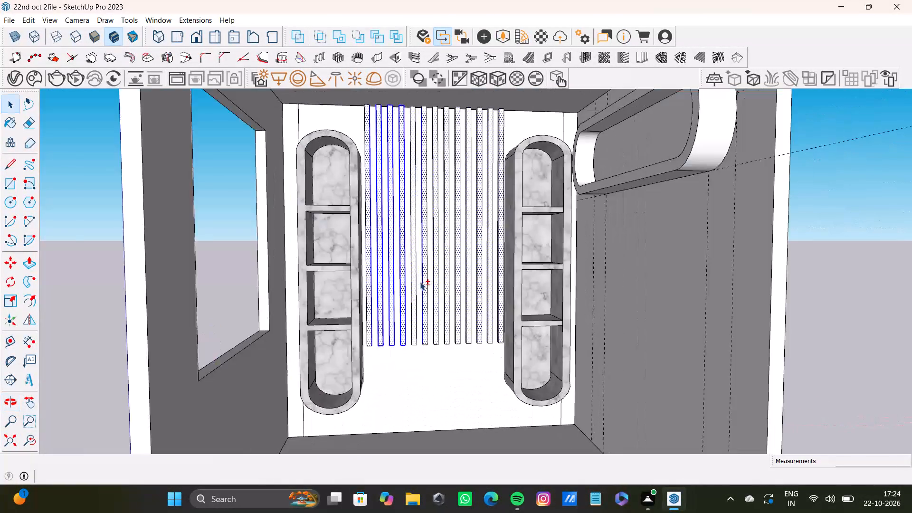
pyautogui.keyDown('shift'); pyautogui.scroll(1, 420, 282); pyautogui.keyUp('shift')
pyautogui.keyDown('shift'); pyautogui.click(11, 122); pyautogui.keyUp('shift')
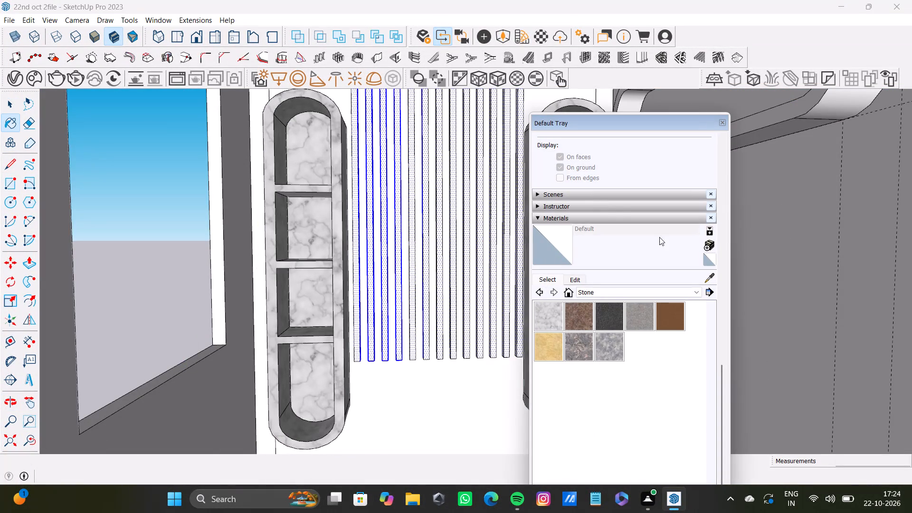
pyautogui.click(607, 295)
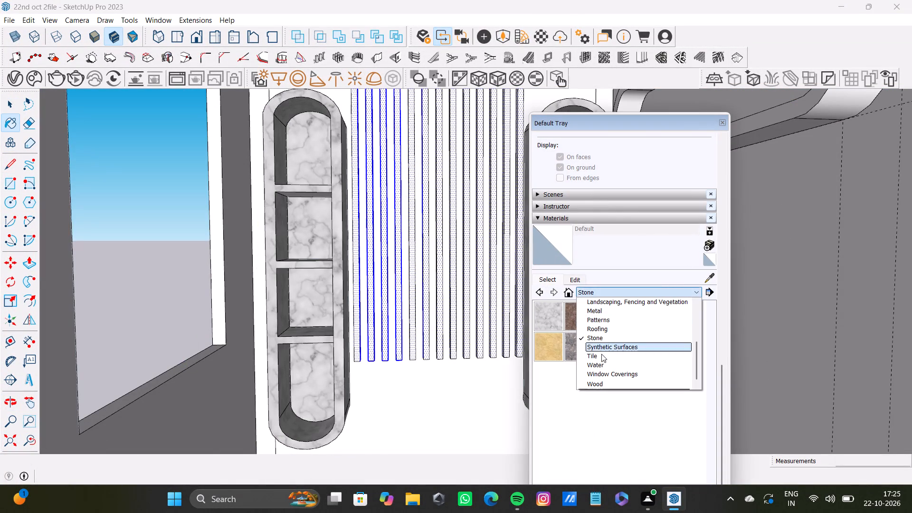
pyautogui.click(598, 382)
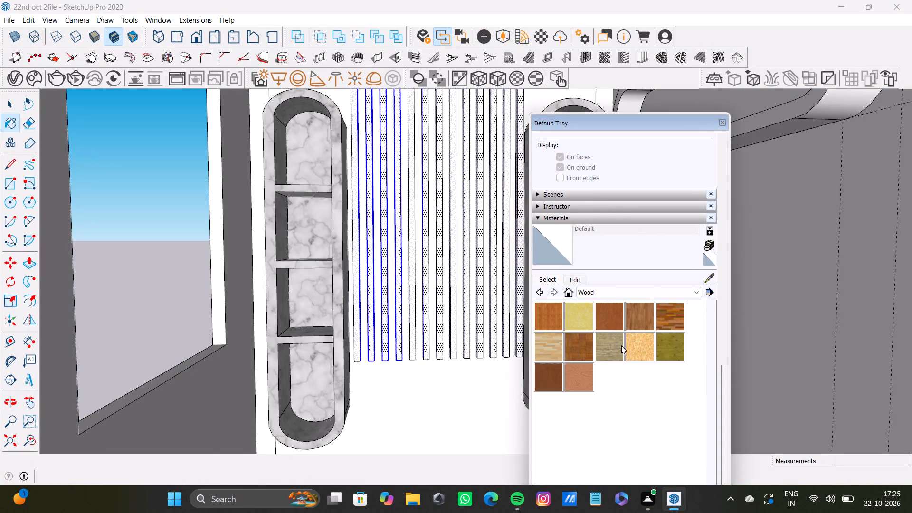
pyautogui.click(640, 314)
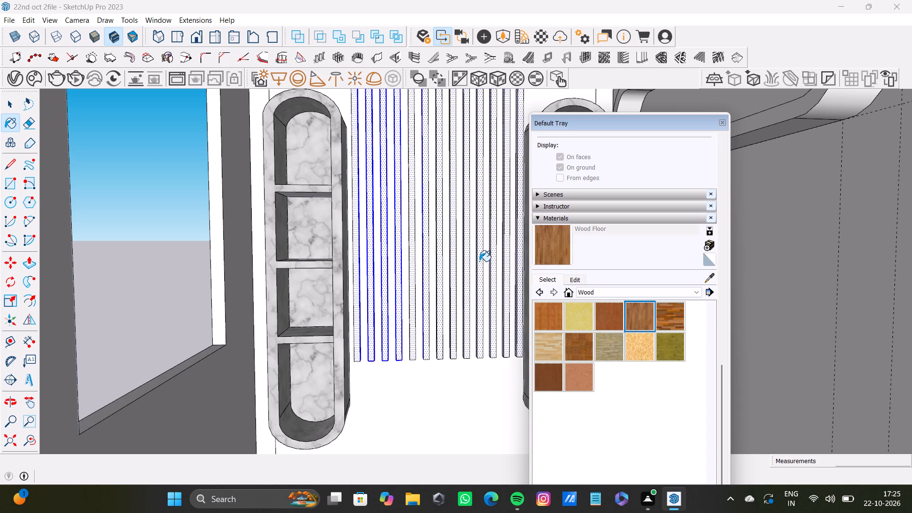
pyautogui.click(482, 262)
# Paint the outer, rim, inner and back faces of the rounded horizontal wall shelf with Carrera Marble sampled from the adjacent vertical shelf unit.
pyautogui.scroll(-10, 449, 289)
pyautogui.moveTo(447, 303); pyautogui.dragTo(504, 280, button='middle')
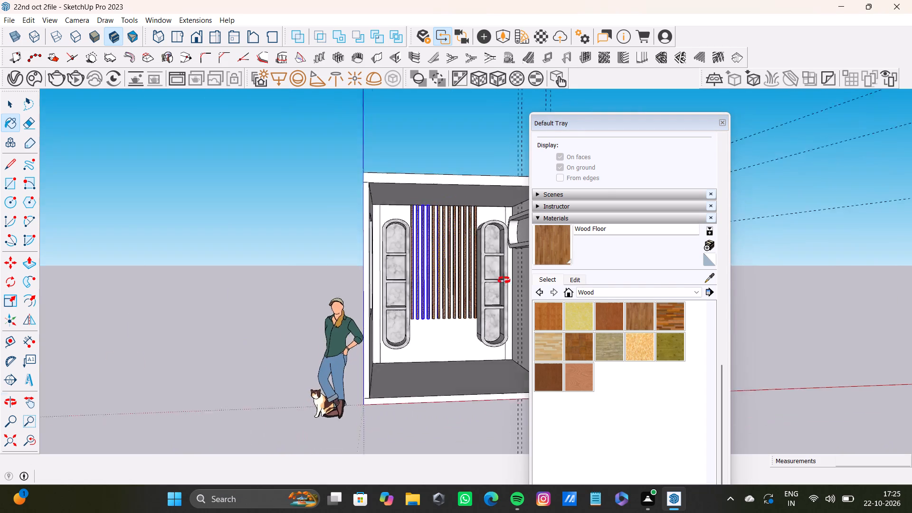
pyautogui.moveTo(504, 280); pyautogui.dragTo(463, 292, button='middle')
pyautogui.press('space')
pyautogui.moveTo(464, 249); pyautogui.dragTo(462, 264, button='middle')
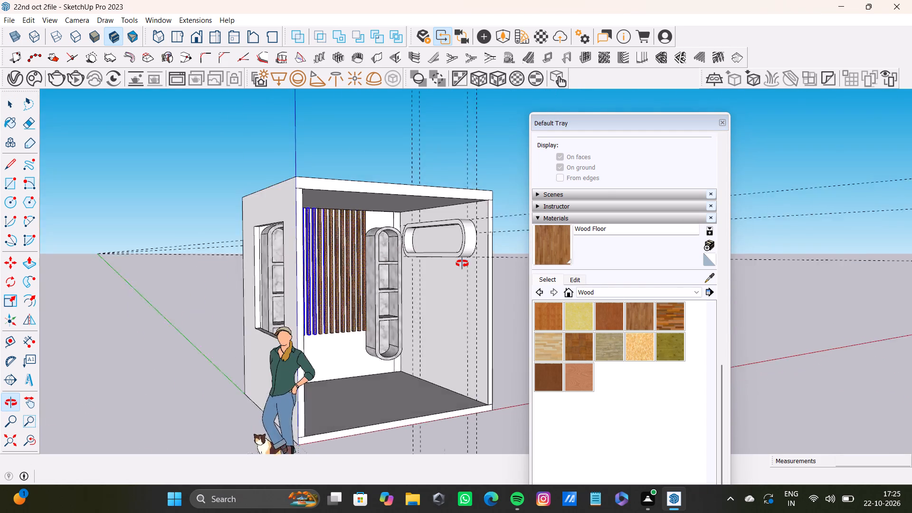
pyautogui.moveTo(462, 264); pyautogui.dragTo(467, 266, button='middle')
pyautogui.keyDown('shift'); pyautogui.scroll(8, 460, 257); pyautogui.keyUp('shift')
pyautogui.press('space')
pyautogui.doubleClick(507, 238)
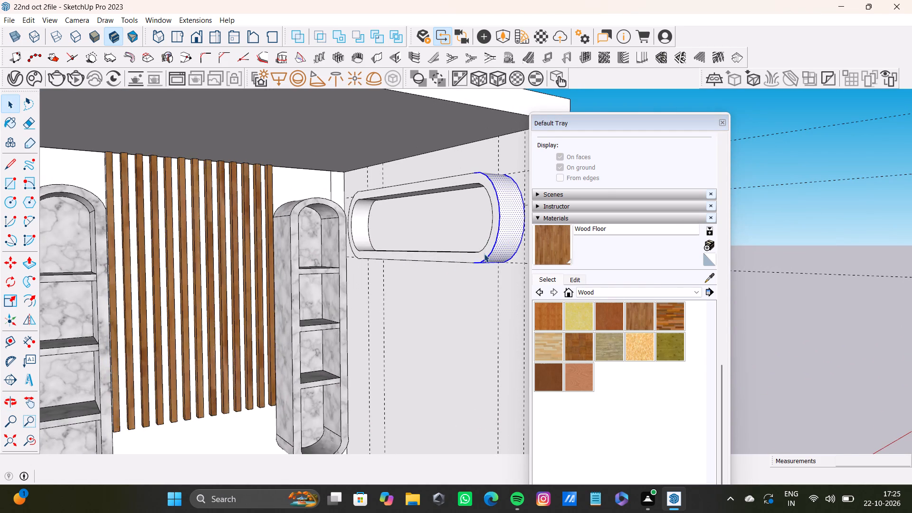
pyautogui.doubleClick(484, 254)
pyautogui.keyDown('shift'); pyautogui.doubleClick(363, 240); pyautogui.keyUp('shift')
pyautogui.keyDown('shift'); pyautogui.moveTo(396, 225); pyautogui.dragTo(473, 160, button='middle'); pyautogui.keyUp('shift')
pyautogui.keyDown('shift'); pyautogui.scroll(3, 454, 172); pyautogui.keyUp('shift')
pyautogui.keyDown('shift'); pyautogui.click(457, 174); pyautogui.keyUp('shift')
pyautogui.keyDown('shift'); pyautogui.moveTo(402, 190); pyautogui.dragTo(443, 267, button='middle'); pyautogui.keyUp('shift')
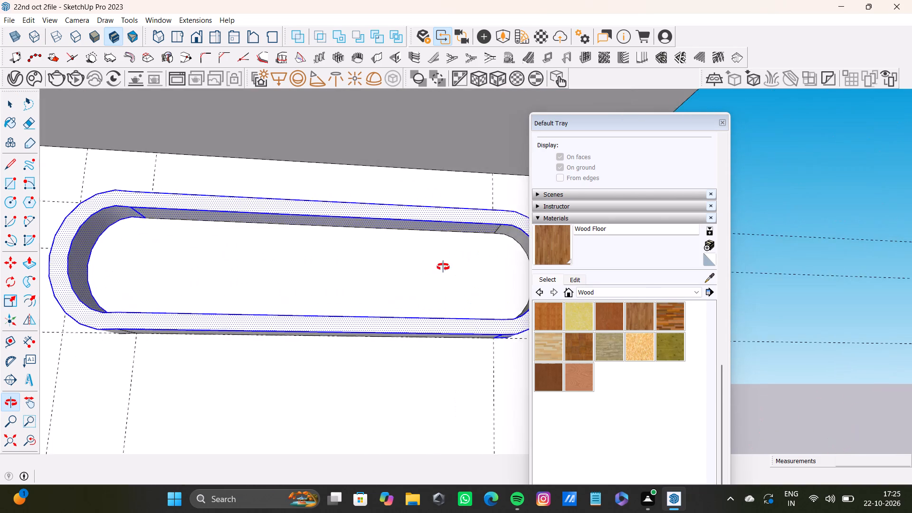
pyautogui.keyDown('shift'); pyautogui.moveTo(443, 267); pyautogui.dragTo(492, 269, button='middle'); pyautogui.keyUp('shift')
pyautogui.keyDown('shift'); pyautogui.moveTo(478, 251); pyautogui.dragTo(367, 251, button='middle'); pyautogui.keyUp('shift')
pyautogui.keyDown('shift'); pyautogui.click(449, 261); pyautogui.keyUp('shift')
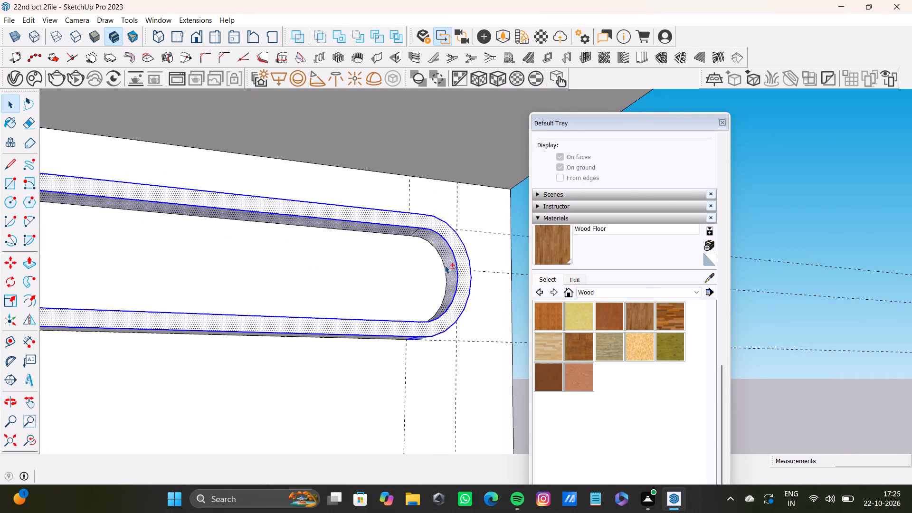
pyautogui.keyDown('shift'); pyautogui.click(409, 271); pyautogui.keyUp('shift')
pyautogui.keyDown('shift'); pyautogui.moveTo(413, 270); pyautogui.dragTo(202, 320, button='middle'); pyautogui.keyUp('shift')
pyautogui.keyDown('shift'); pyautogui.scroll(3, 252, 286); pyautogui.keyUp('shift')
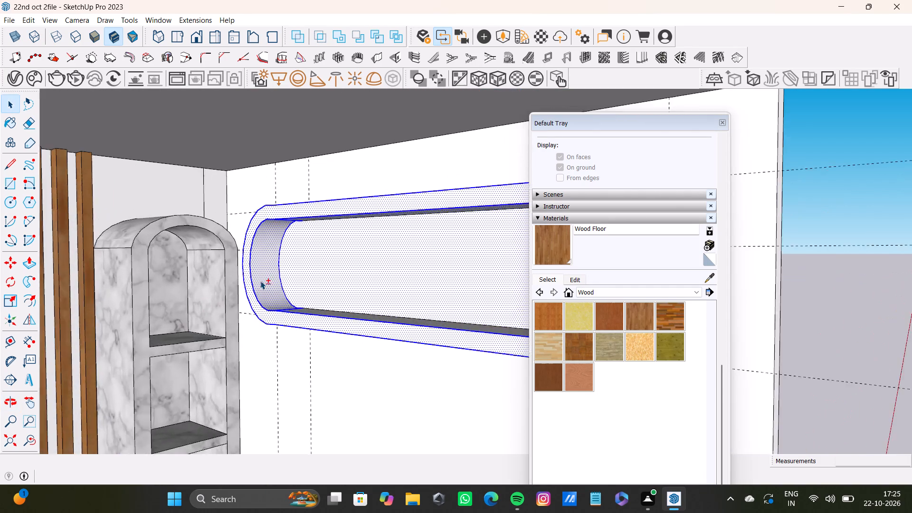
pyautogui.keyDown('shift'); pyautogui.scroll(-4, 261, 280); pyautogui.keyUp('shift')
pyautogui.keyDown('shift'); pyautogui.moveTo(281, 283); pyautogui.dragTo(285, 252, button='middle'); pyautogui.keyUp('shift')
pyautogui.keyDown('shift'); pyautogui.moveTo(711, 275); pyautogui.dragTo(704, 275); pyautogui.keyUp('shift')
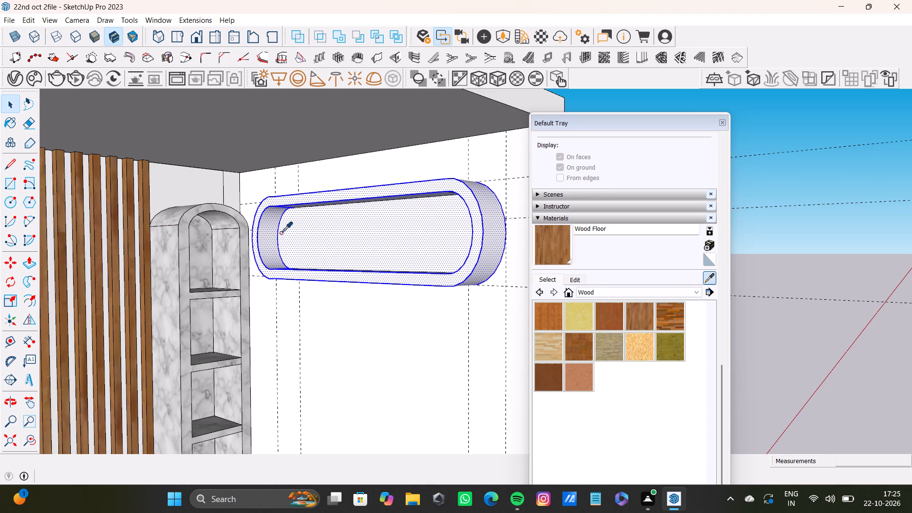
pyautogui.keyDown('shift'); pyautogui.click(184, 224); pyautogui.keyUp('shift')
pyautogui.keyDown('shift'); pyautogui.click(268, 216); pyautogui.keyUp('shift')
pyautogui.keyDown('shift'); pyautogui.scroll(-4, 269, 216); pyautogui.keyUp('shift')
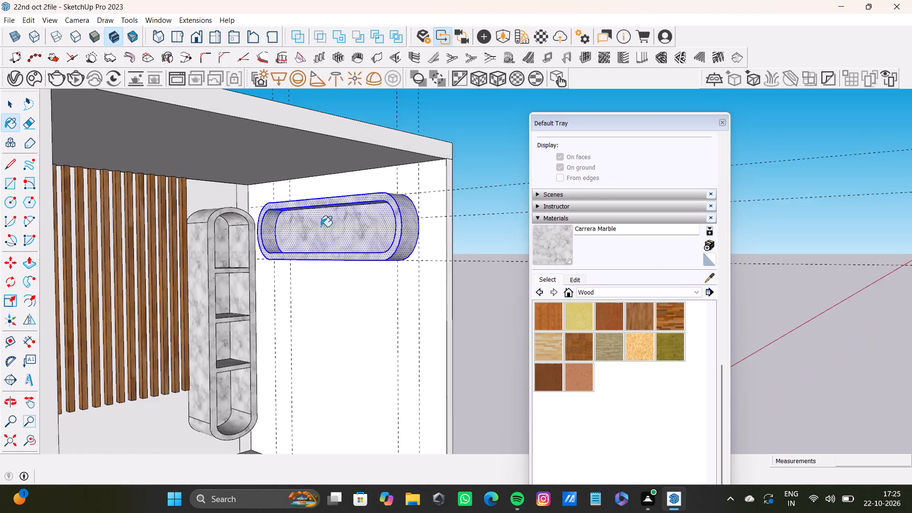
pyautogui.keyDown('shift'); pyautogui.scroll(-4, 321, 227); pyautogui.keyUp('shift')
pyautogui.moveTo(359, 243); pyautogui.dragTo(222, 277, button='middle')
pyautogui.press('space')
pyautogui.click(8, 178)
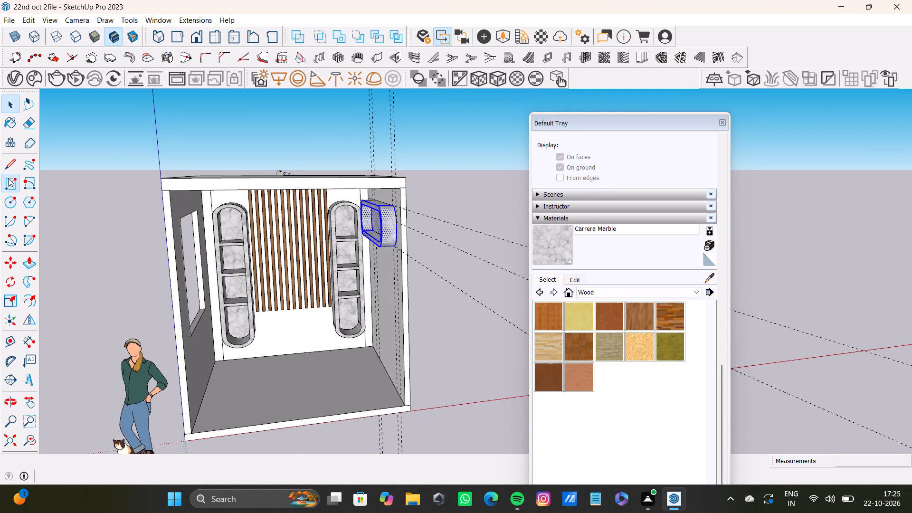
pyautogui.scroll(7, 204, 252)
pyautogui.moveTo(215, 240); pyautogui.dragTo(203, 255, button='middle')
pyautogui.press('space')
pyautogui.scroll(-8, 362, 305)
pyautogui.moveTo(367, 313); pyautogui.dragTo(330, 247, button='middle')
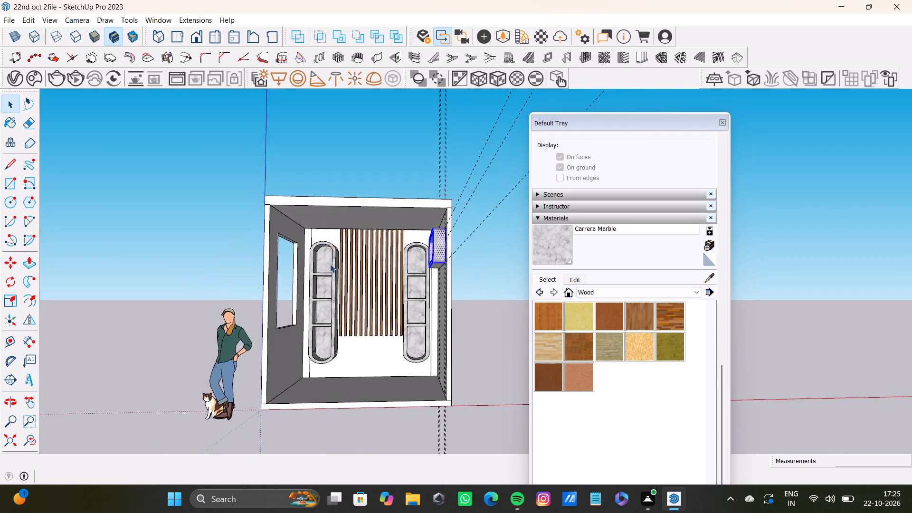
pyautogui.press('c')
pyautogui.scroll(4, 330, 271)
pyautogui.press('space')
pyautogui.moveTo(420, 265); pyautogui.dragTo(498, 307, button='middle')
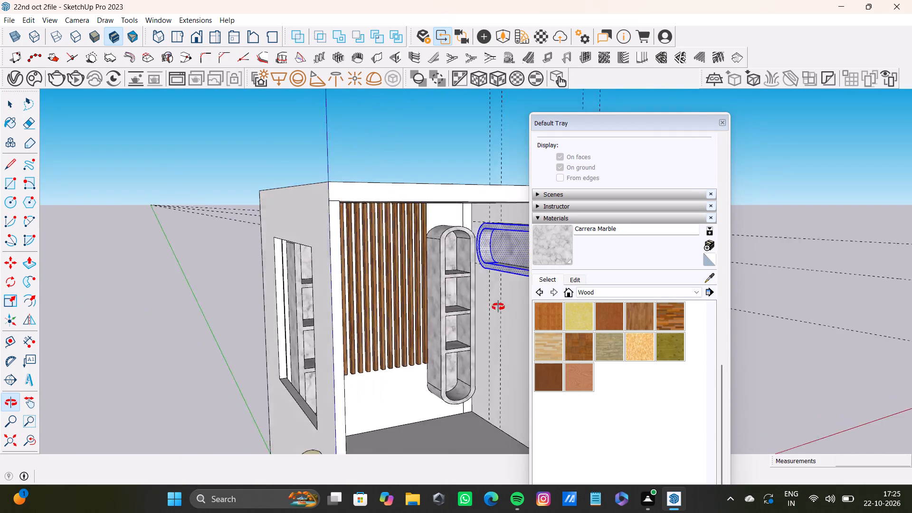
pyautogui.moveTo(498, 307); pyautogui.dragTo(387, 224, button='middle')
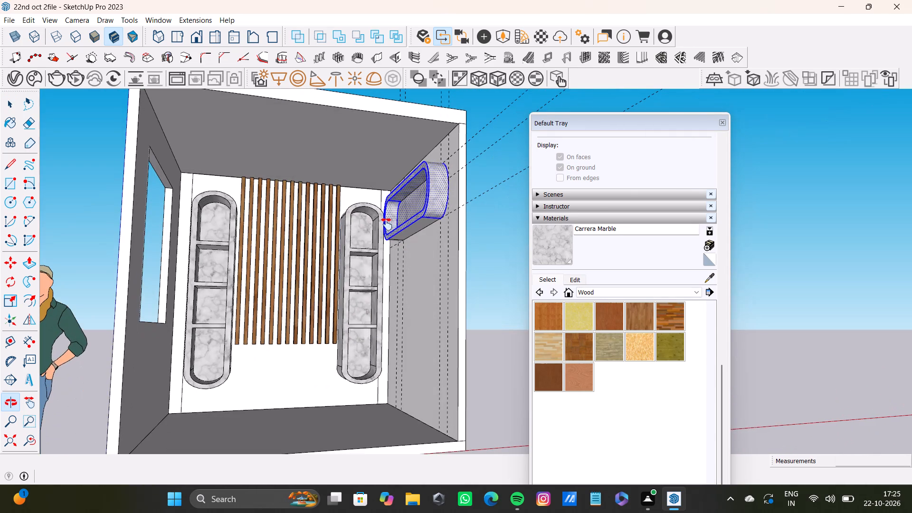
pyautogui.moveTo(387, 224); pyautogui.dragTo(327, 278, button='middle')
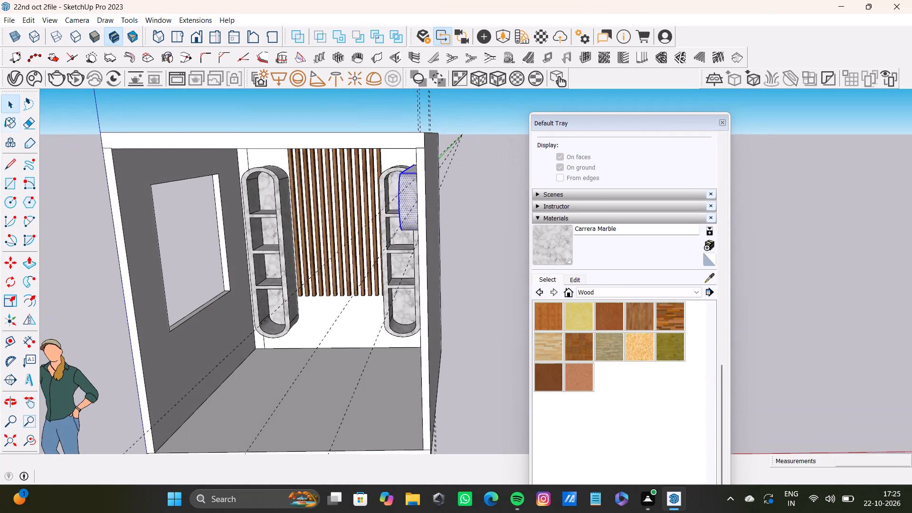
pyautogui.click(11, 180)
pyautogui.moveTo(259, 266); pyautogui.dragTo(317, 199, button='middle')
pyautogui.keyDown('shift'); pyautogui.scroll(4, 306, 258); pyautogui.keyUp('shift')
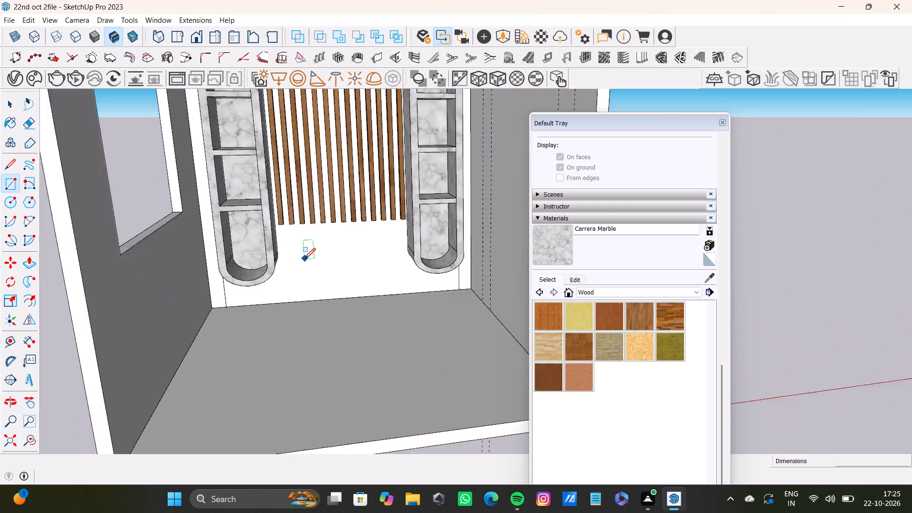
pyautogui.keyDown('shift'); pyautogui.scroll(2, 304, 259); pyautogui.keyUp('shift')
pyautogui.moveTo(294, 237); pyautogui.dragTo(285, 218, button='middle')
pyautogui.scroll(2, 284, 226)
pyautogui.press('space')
# Paint the back wall behind the wooden slats with 0009_Linen from the Colors-Named collection.
pyautogui.click(290, 225)
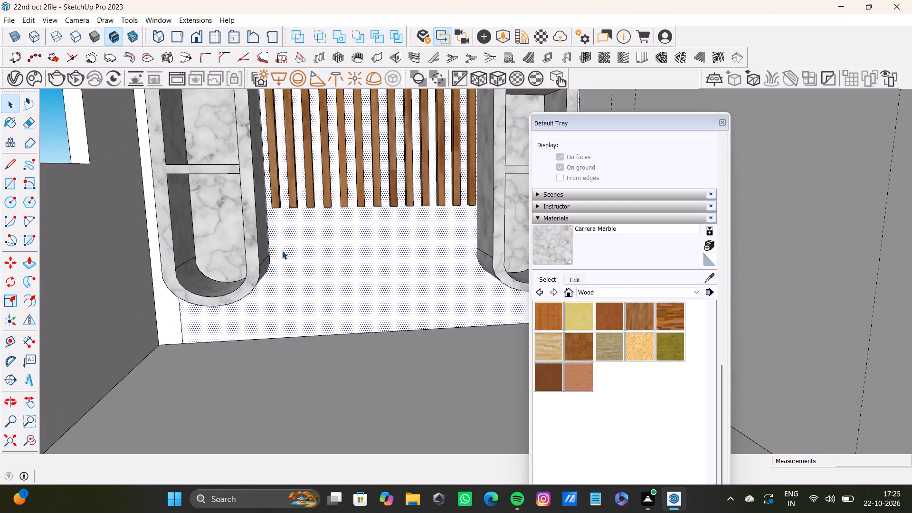
pyautogui.keyDown('shift'); pyautogui.click(170, 321); pyautogui.keyUp('shift')
pyautogui.moveTo(207, 316); pyautogui.dragTo(11, 362, button='middle')
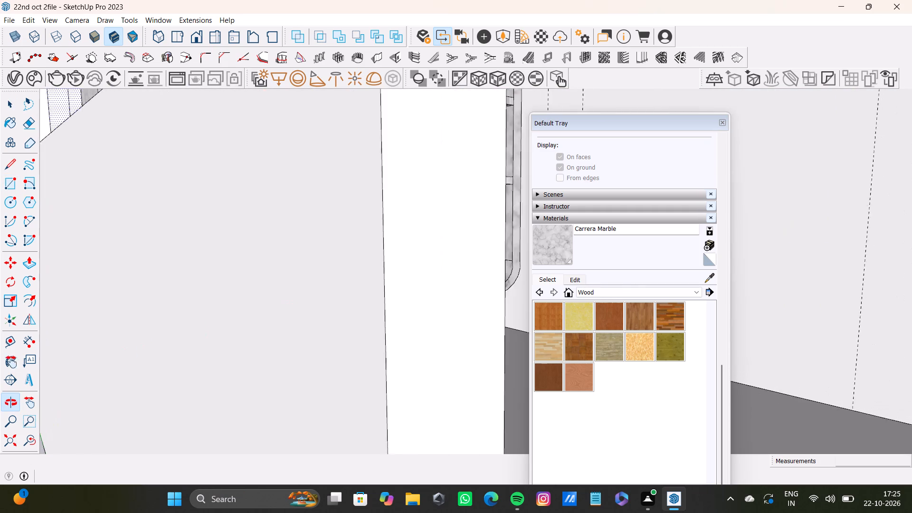
pyautogui.moveTo(11, 362); pyautogui.dragTo(0, 380, button='middle')
pyautogui.keyDown('shift'); pyautogui.scroll(4, 426, 347); pyautogui.keyUp('shift')
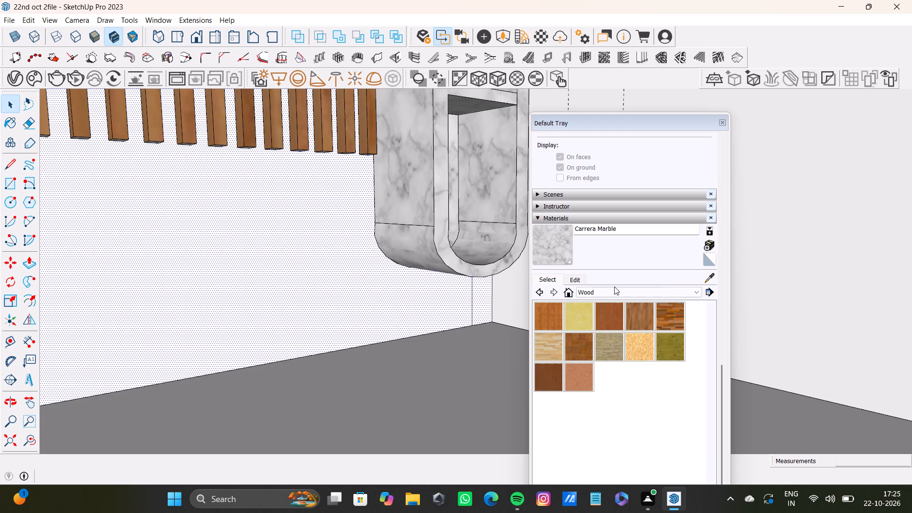
pyautogui.keyDown('shift'); pyautogui.click(605, 294); pyautogui.keyUp('shift')
pyautogui.keyDown('shift'); pyautogui.scroll(2, 594, 342); pyautogui.keyUp('shift')
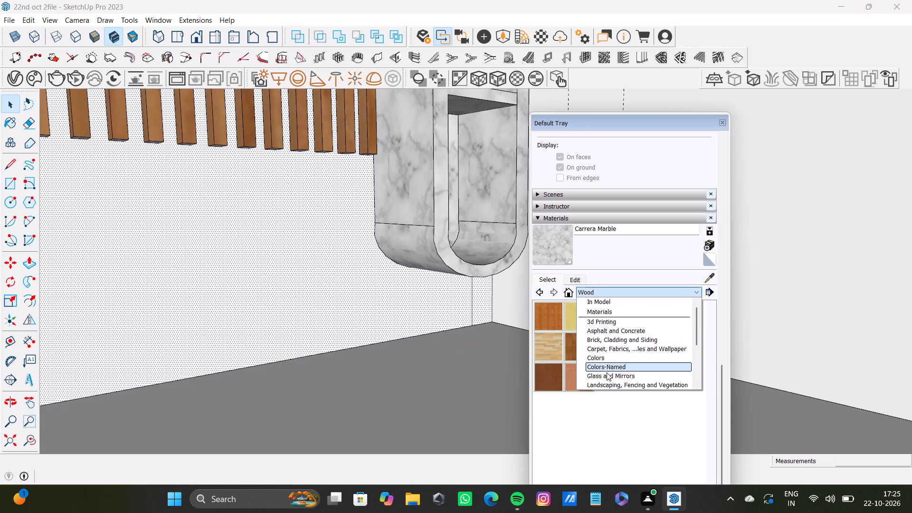
pyautogui.keyDown('shift'); pyautogui.click(608, 363); pyautogui.keyUp('shift')
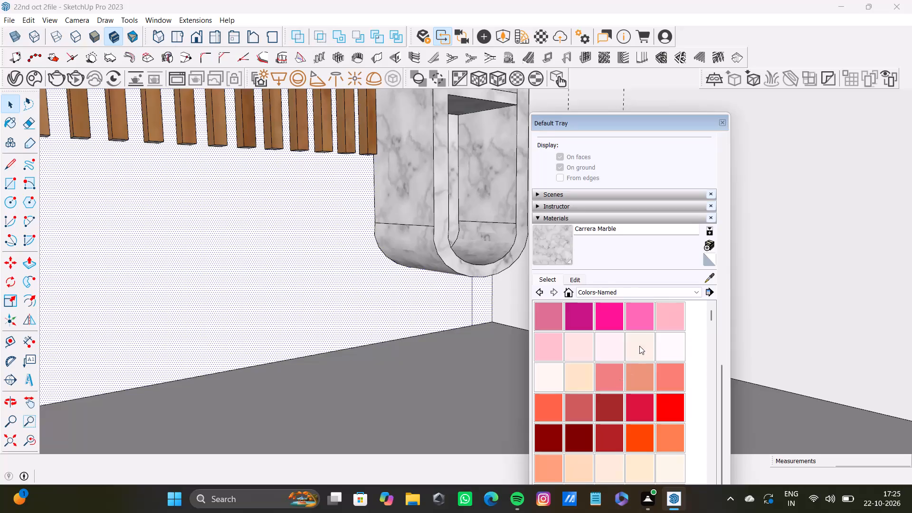
pyautogui.keyDown('shift'); pyautogui.click(639, 346); pyautogui.keyUp('shift')
pyautogui.keyDown('shift'); pyautogui.click(355, 275); pyautogui.keyUp('shift')
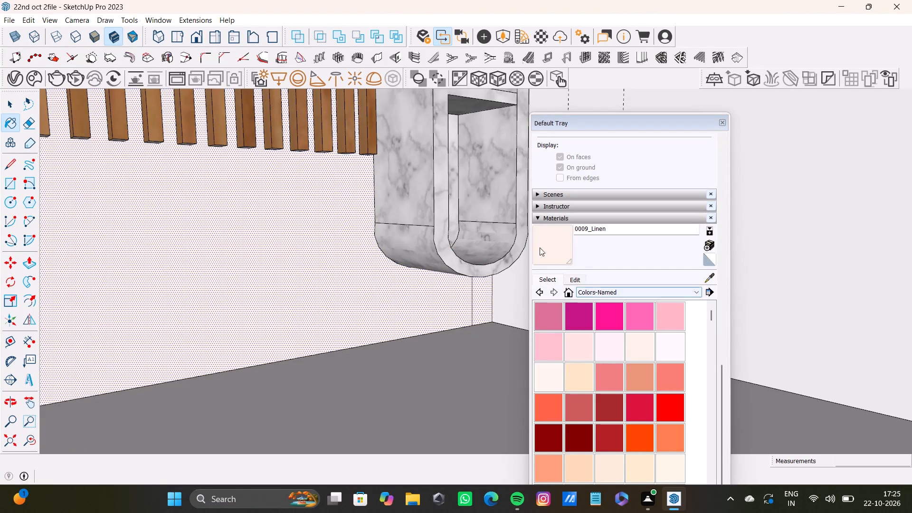
# Paint the room's two interior side walls with the same 0009_Linen colour and clear the selection.
pyautogui.keyDown('shift'); pyautogui.click(496, 300); pyautogui.keyUp('shift')
pyautogui.keyDown('shift'); pyautogui.scroll(-11, 492, 305); pyautogui.keyUp('shift')
pyautogui.moveTo(462, 311); pyautogui.dragTo(112, 332, button='middle')
pyautogui.scroll(-2, 245, 350)
pyautogui.moveTo(39, 437); pyautogui.dragTo(33, 439)
pyautogui.click(13, 439)
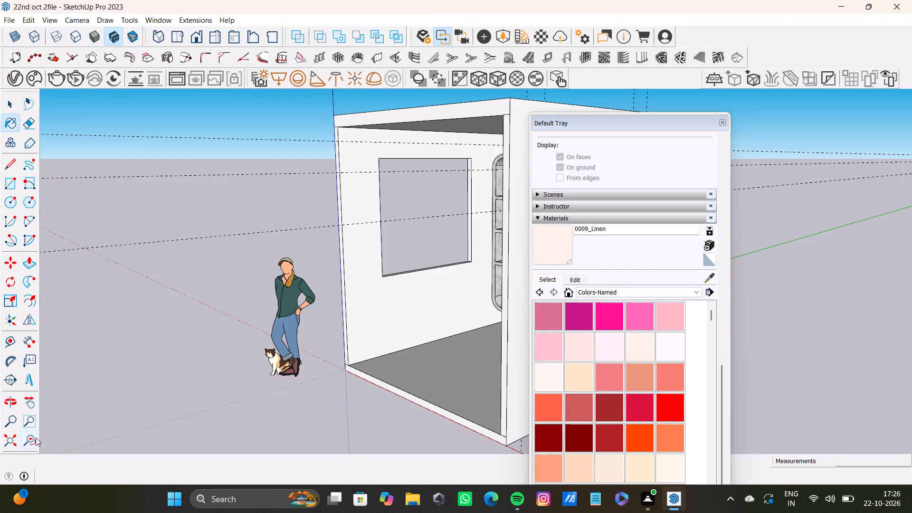
pyautogui.moveTo(324, 358); pyautogui.dragTo(352, 358, button='middle')
pyautogui.click(378, 330)
pyautogui.moveTo(377, 330); pyautogui.dragTo(466, 361, button='middle')
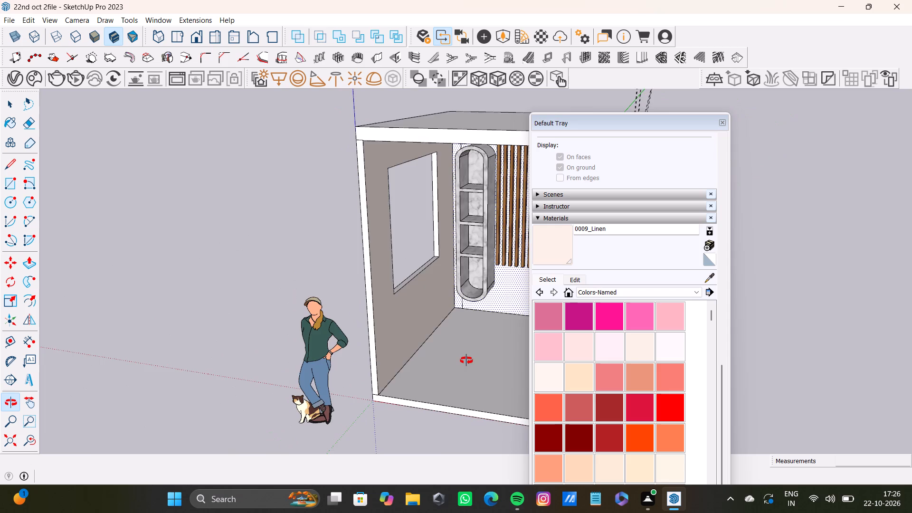
pyautogui.moveTo(466, 361); pyautogui.dragTo(407, 303, button='middle')
pyautogui.click(389, 277)
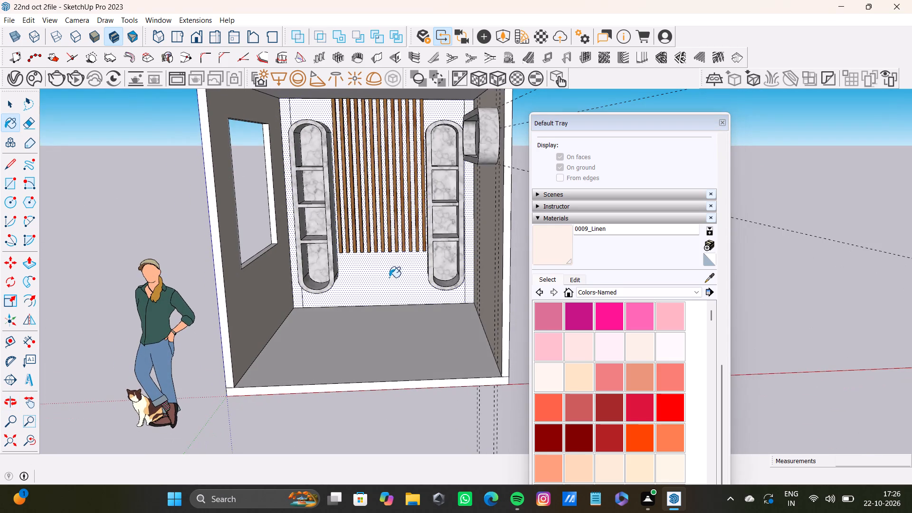
pyautogui.press('space')
pyautogui.click(524, 134)
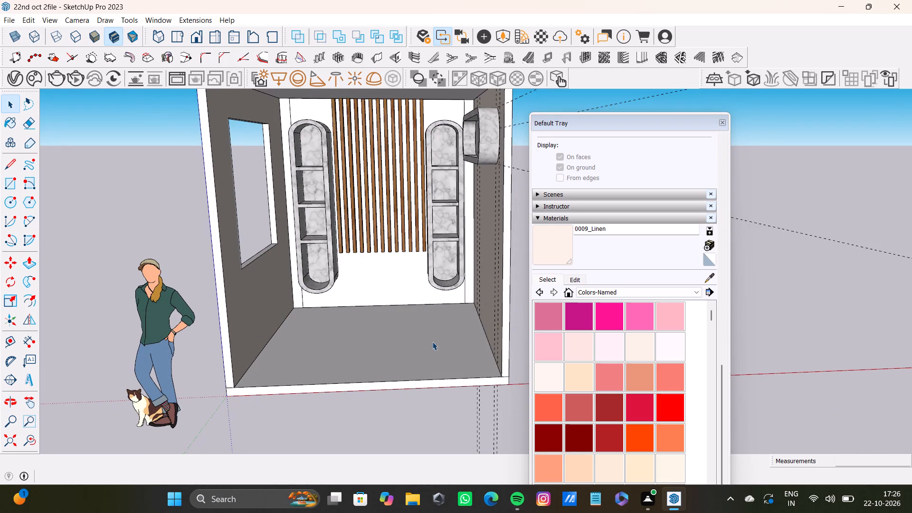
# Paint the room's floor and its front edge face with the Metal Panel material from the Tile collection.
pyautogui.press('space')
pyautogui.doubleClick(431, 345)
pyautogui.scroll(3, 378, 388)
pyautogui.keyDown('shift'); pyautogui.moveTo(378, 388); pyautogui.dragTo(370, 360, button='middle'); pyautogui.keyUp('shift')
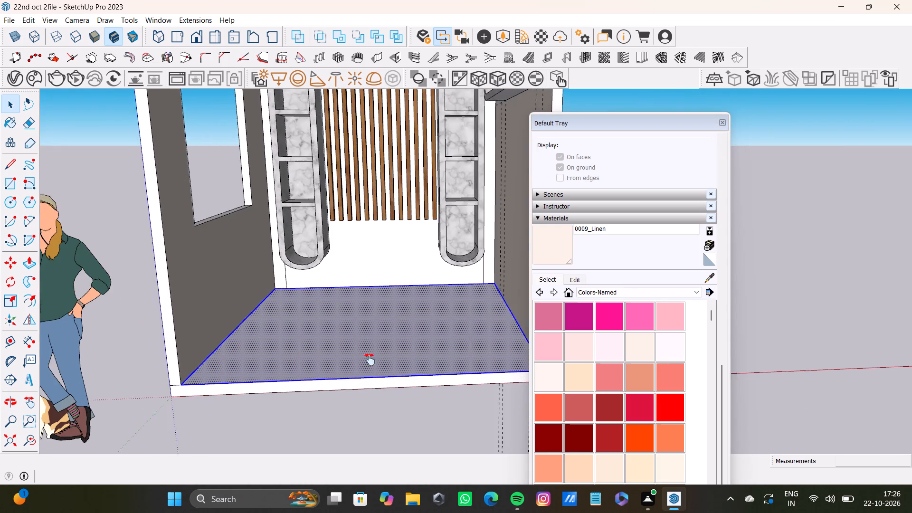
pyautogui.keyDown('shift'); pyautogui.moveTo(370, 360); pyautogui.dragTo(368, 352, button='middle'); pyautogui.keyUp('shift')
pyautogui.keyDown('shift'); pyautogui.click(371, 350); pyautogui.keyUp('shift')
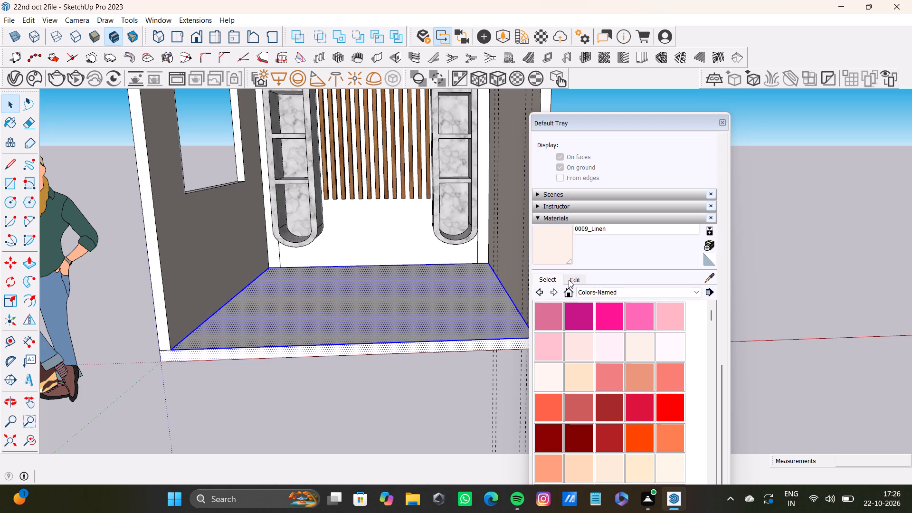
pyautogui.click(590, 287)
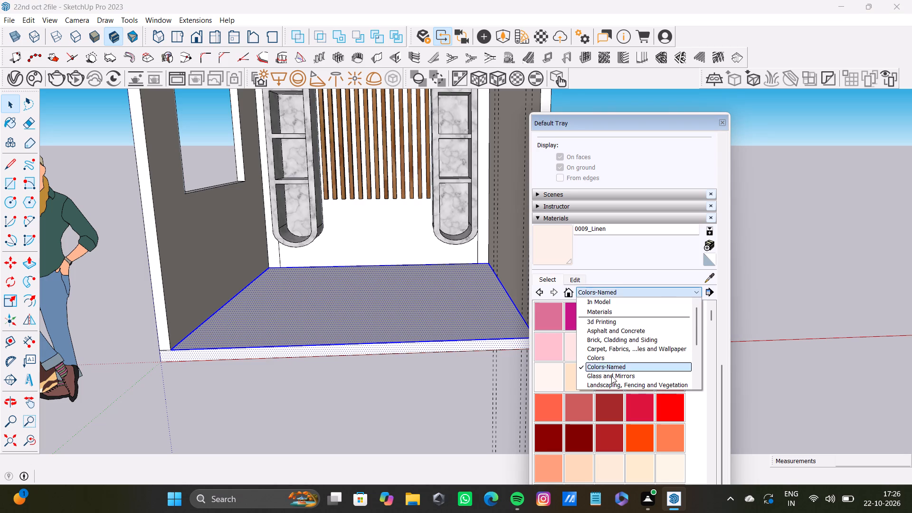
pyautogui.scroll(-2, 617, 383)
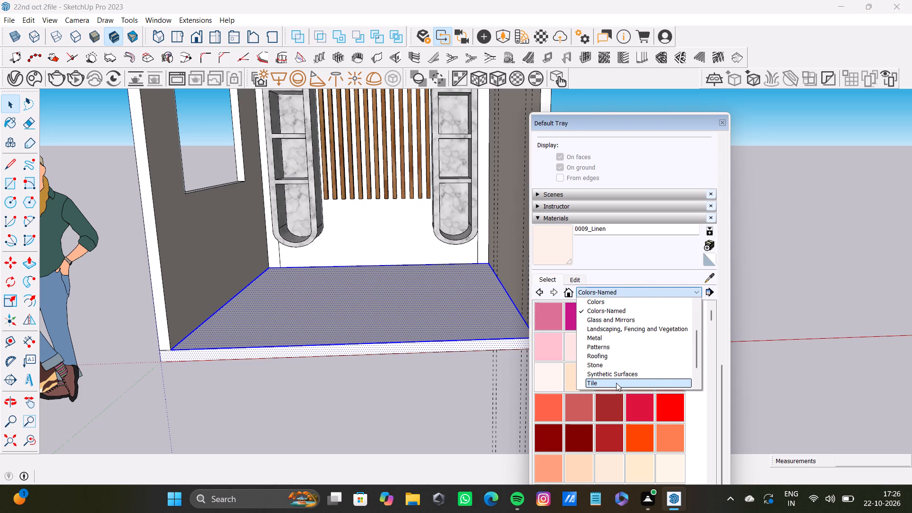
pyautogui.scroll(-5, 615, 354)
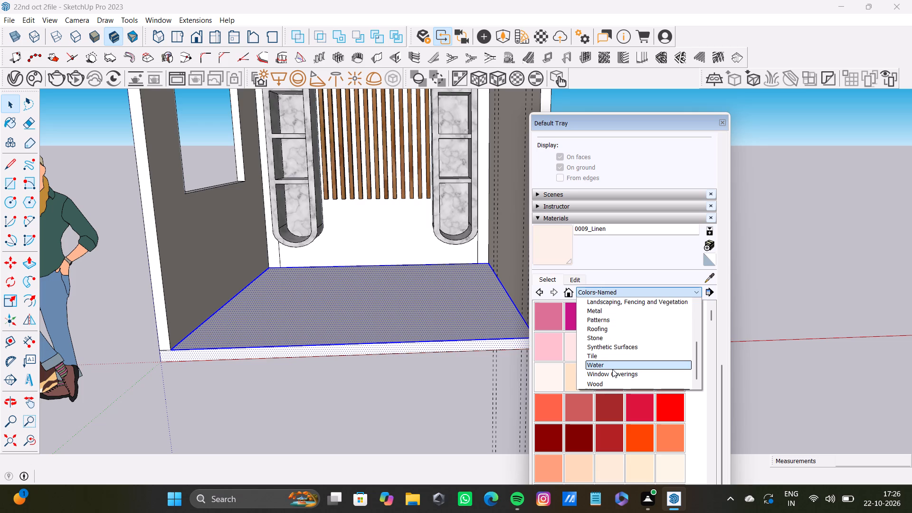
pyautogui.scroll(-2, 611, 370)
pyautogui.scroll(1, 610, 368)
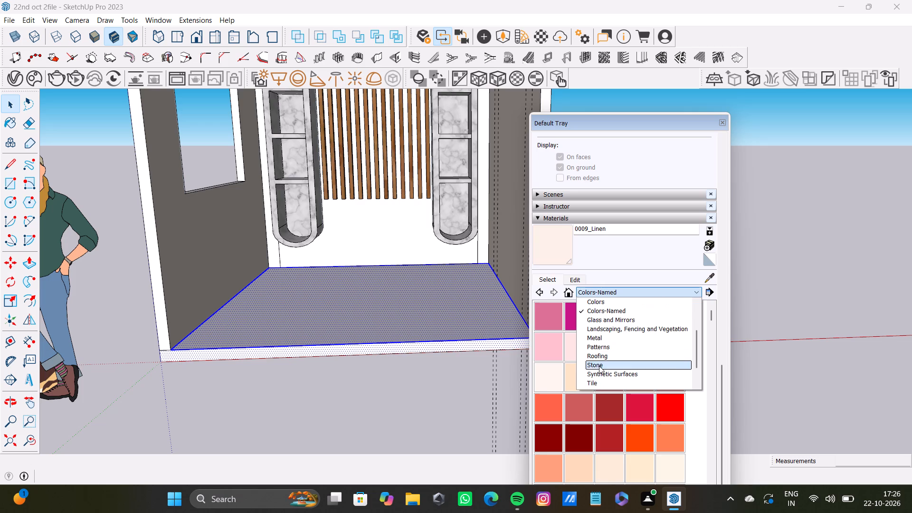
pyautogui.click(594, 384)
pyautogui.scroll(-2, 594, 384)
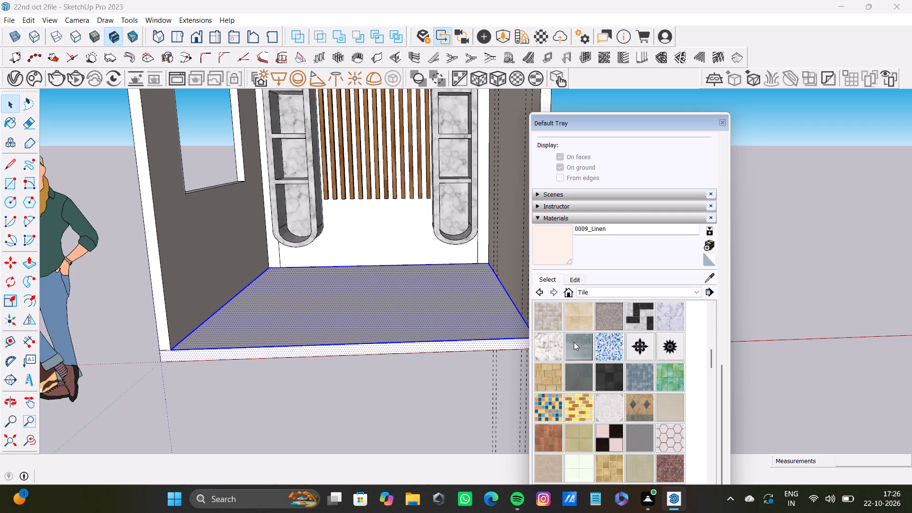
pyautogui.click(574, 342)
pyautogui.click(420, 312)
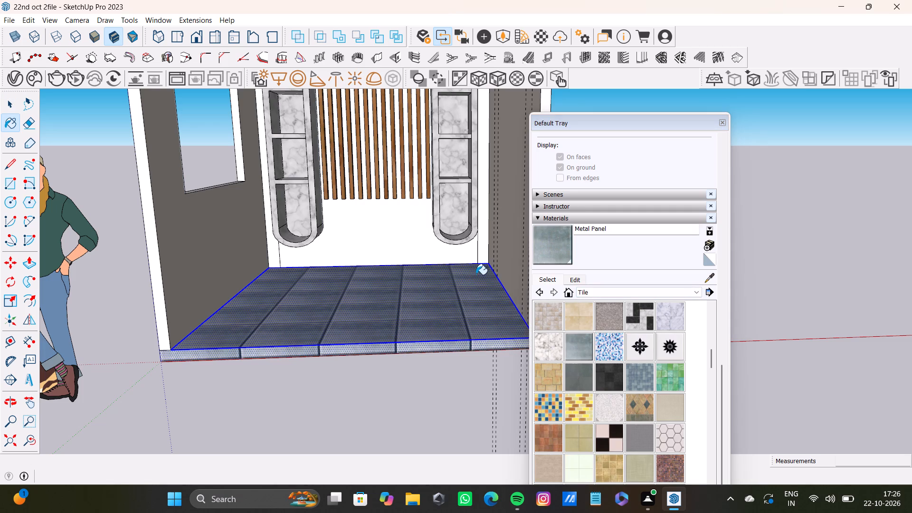
# Paint the floor and its front edge face with Marble Carrara Gold Floor Tile from the Tile collection.
pyautogui.moveTo(487, 315); pyautogui.dragTo(465, 407, button='middle')
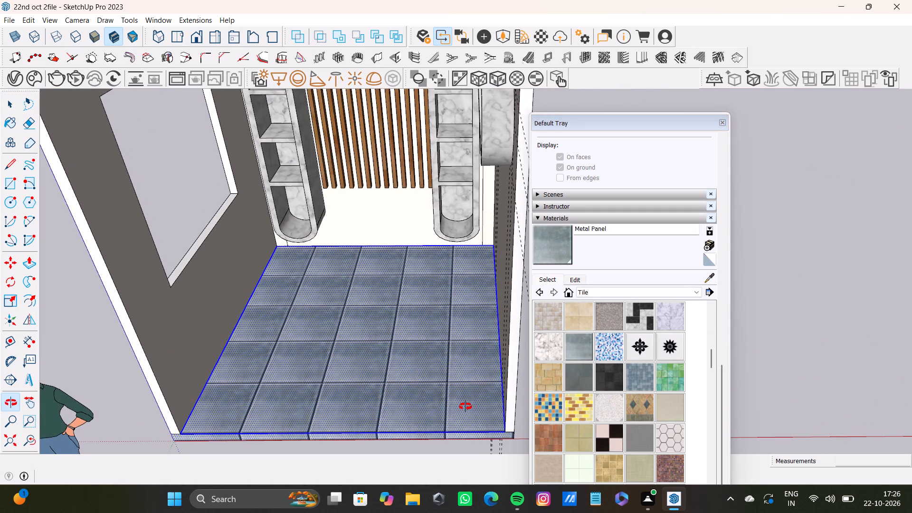
pyautogui.moveTo(465, 407); pyautogui.dragTo(475, 389, button='middle')
pyautogui.click(547, 351)
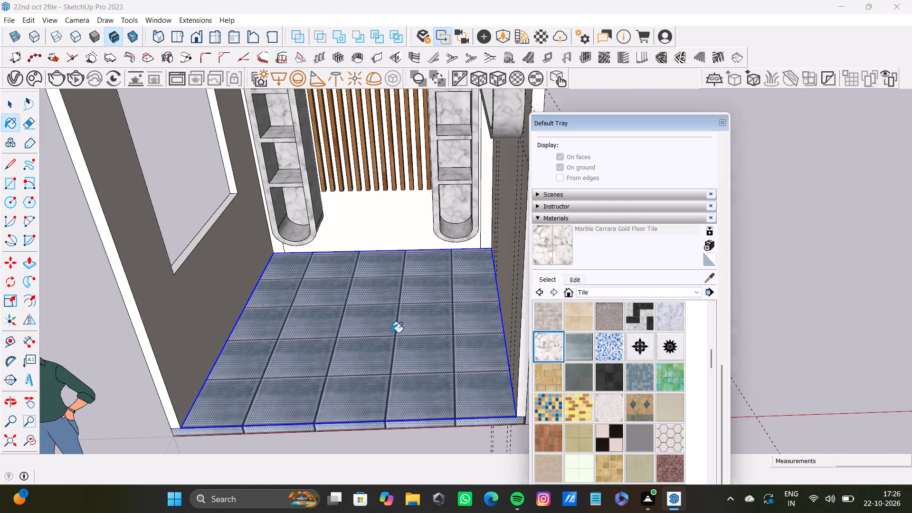
pyautogui.click(391, 332)
# Set the Marble Carrara Gold Floor Tile texture size on the floor to 7' and clear the selection.
pyautogui.click(574, 280)
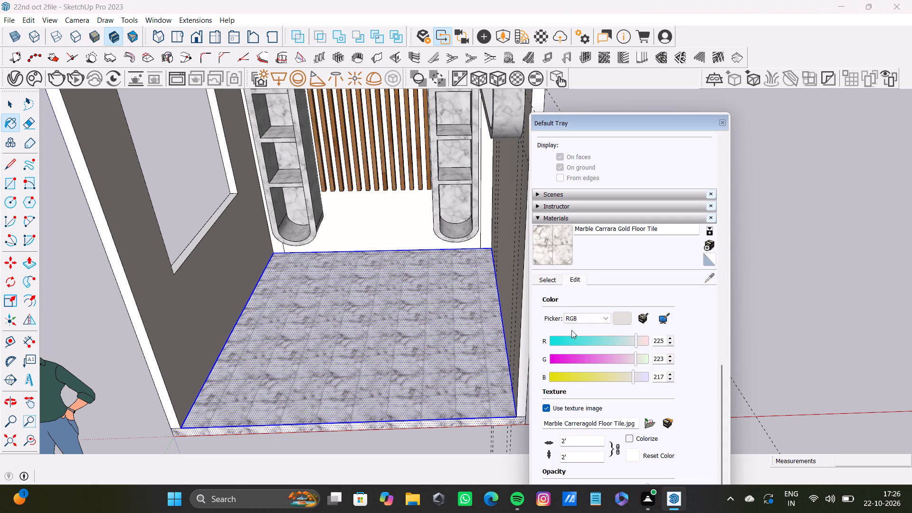
pyautogui.moveTo(572, 441); pyautogui.dragTo(551, 443)
pyautogui.press('BackSpace')
pyautogui.write("7'")
pyautogui.press('Return')
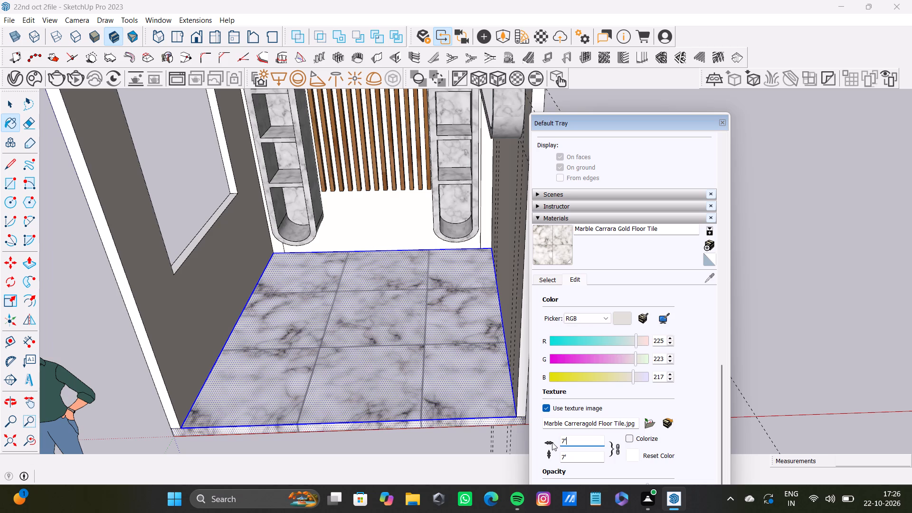
pyautogui.press('space')
pyautogui.scroll(-20, 352, 258)
pyautogui.scroll(-6, 352, 258)
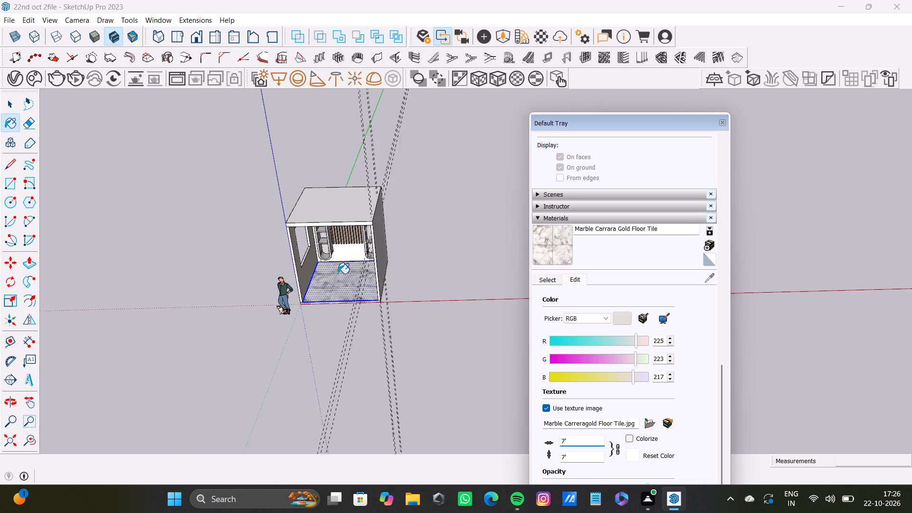
pyautogui.moveTo(339, 274); pyautogui.dragTo(453, 221, button='middle')
pyautogui.press('space')
pyautogui.click(427, 218)
# Sample the 0009_Linen colour from the interior side wall and paint the outside face of the window wall with it.
pyautogui.scroll(5, 363, 283)
pyautogui.moveTo(366, 279); pyautogui.dragTo(408, 209, button='middle')
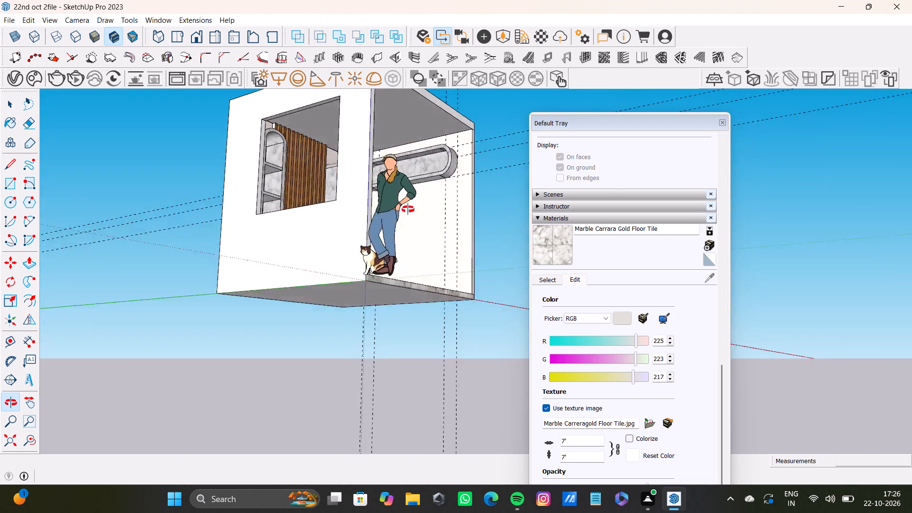
pyautogui.moveTo(408, 209); pyautogui.dragTo(455, 272, button='middle')
pyautogui.click(708, 278)
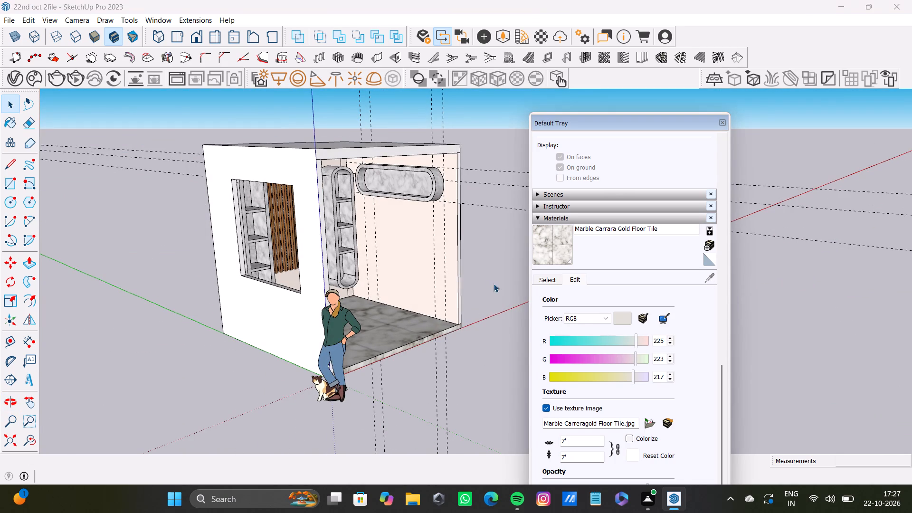
pyautogui.click(541, 277)
pyautogui.click(709, 280)
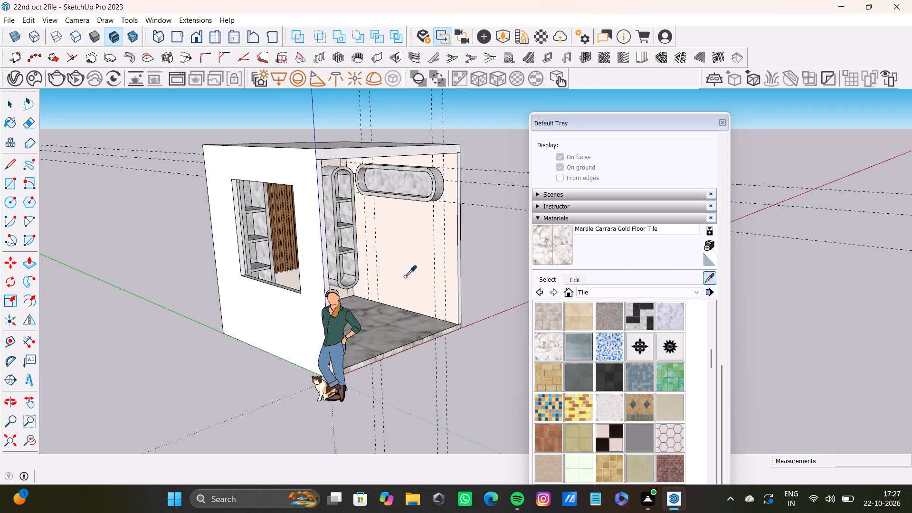
pyautogui.click(409, 260)
pyautogui.click(546, 253)
pyautogui.click(307, 253)
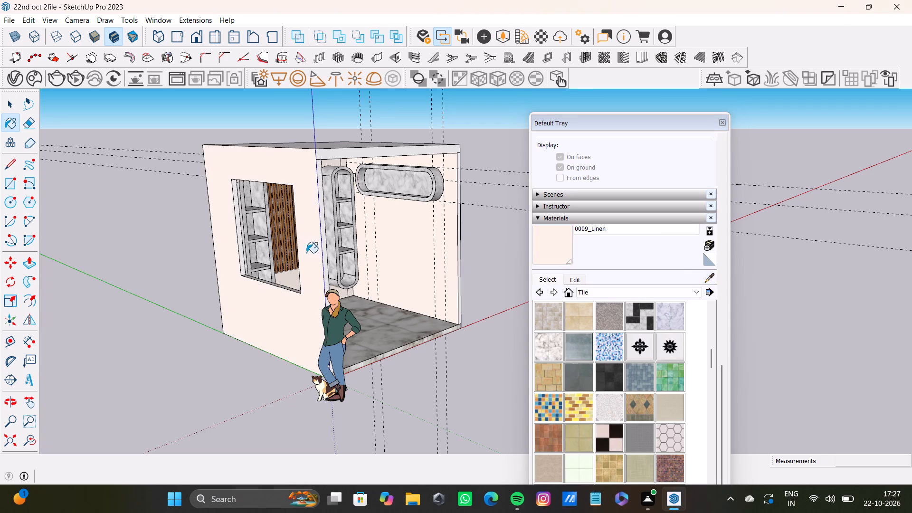
# Paint the front edge faces of the walls and roof, the roof top and the other side wall's exterior with 0009_Linen.
pyautogui.moveTo(324, 181); pyautogui.dragTo(256, 239, button='middle')
pyautogui.scroll(6, 283, 205)
pyautogui.click(276, 204)
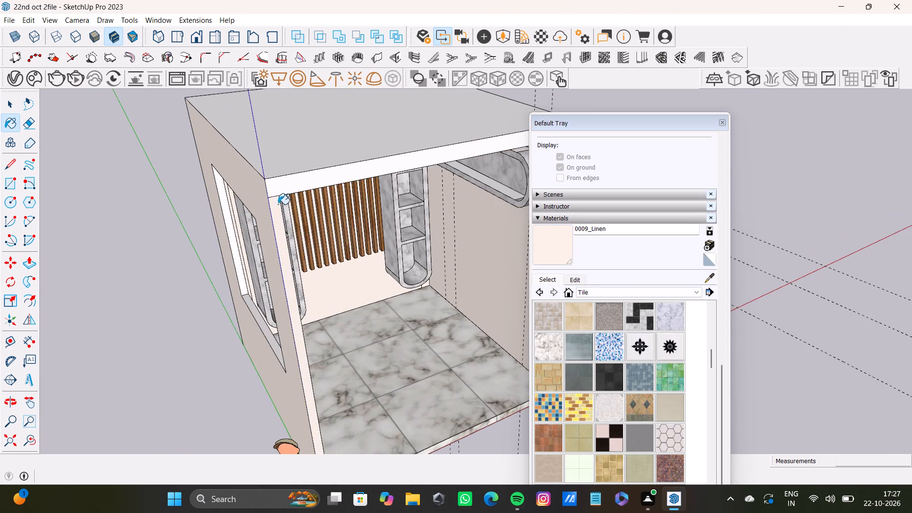
pyautogui.click(286, 190)
pyautogui.click(300, 165)
pyautogui.moveTo(356, 180); pyautogui.dragTo(108, 137, button='middle')
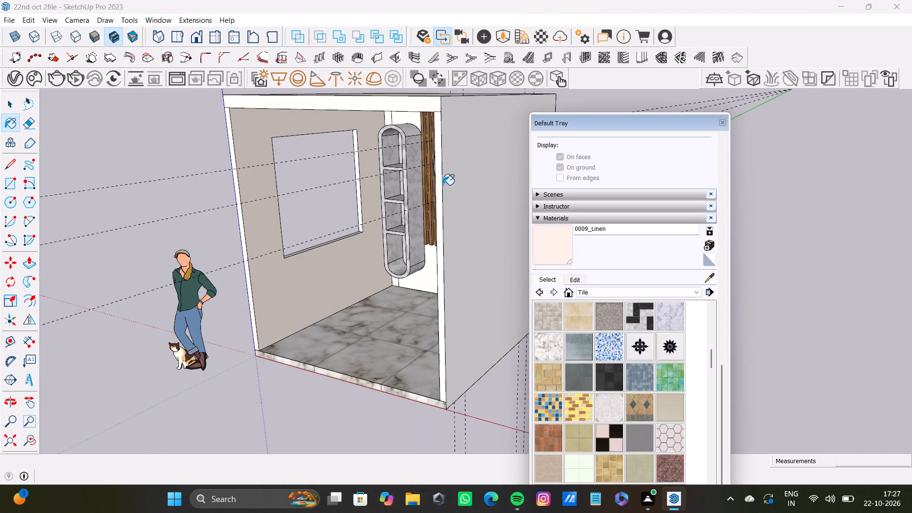
pyautogui.click(439, 196)
pyautogui.click(448, 198)
# Select the outer front outline of the arched shelf nearest the window wall: the top arc, both long sides and the bottom arc.
pyautogui.scroll(-12, 452, 231)
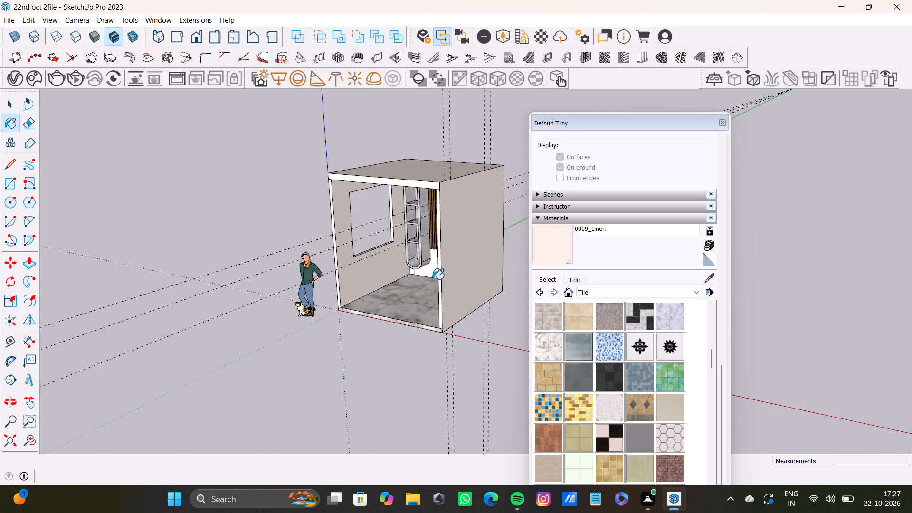
pyautogui.scroll(-2, 432, 279)
pyautogui.moveTo(431, 292); pyautogui.dragTo(529, 267, button='middle')
pyautogui.scroll(8, 402, 278)
pyautogui.moveTo(402, 277); pyautogui.dragTo(290, 266, button='middle')
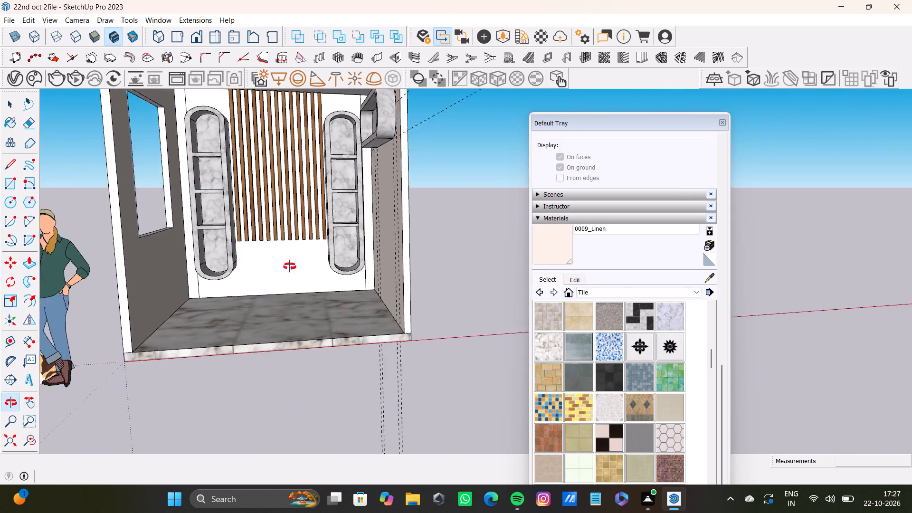
pyautogui.moveTo(290, 266); pyautogui.dragTo(298, 314, button='middle')
pyautogui.scroll(10, 291, 218)
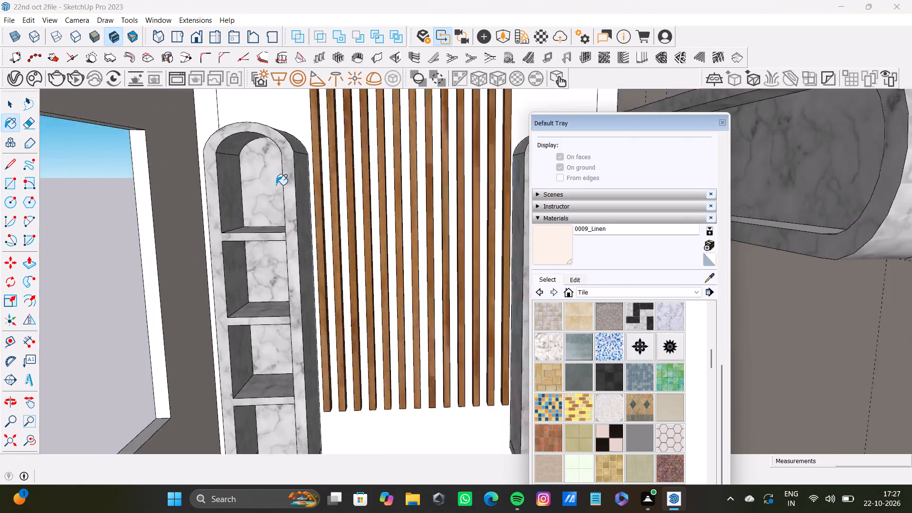
pyautogui.scroll(2, 276, 185)
pyautogui.press('space')
pyautogui.keyDown('shift'); pyautogui.moveTo(279, 147); pyautogui.dragTo(324, 233, button='middle'); pyautogui.keyUp('shift')
pyautogui.scroll(5, 361, 200)
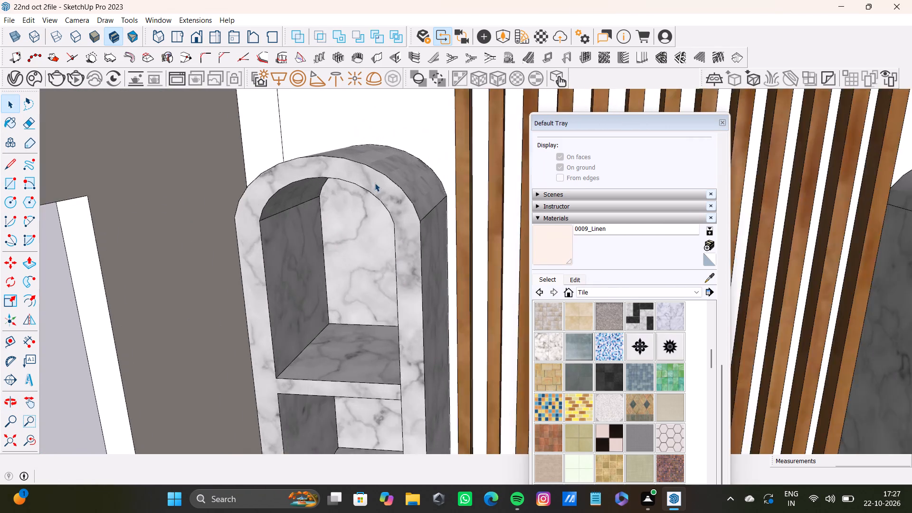
pyautogui.scroll(2, 375, 183)
pyautogui.moveTo(385, 185); pyautogui.dragTo(340, 194, button='middle')
pyautogui.press('space')
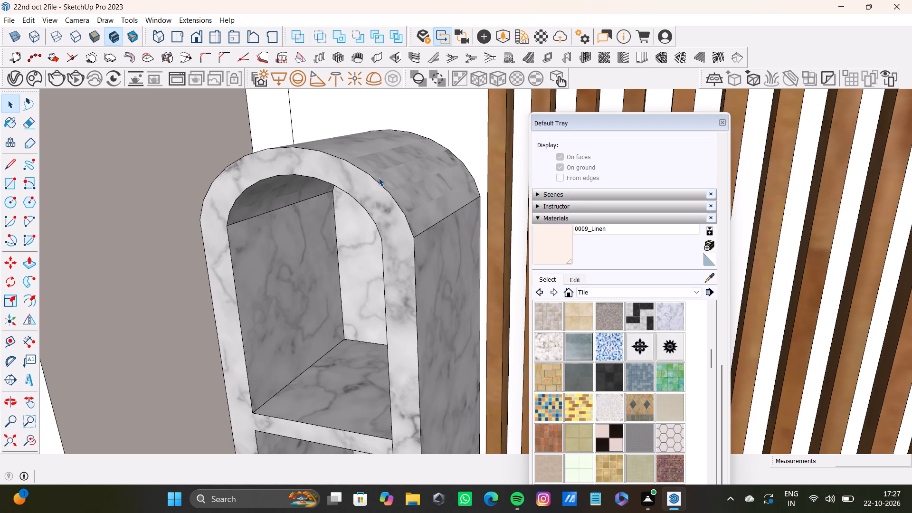
pyautogui.scroll(3, 386, 190)
pyautogui.click(388, 190)
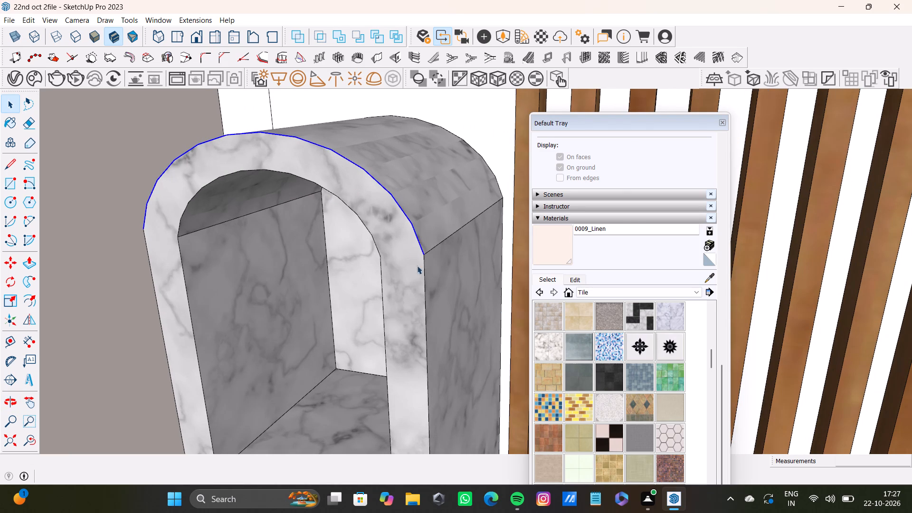
pyautogui.keyDown('shift'); pyautogui.moveTo(417, 285); pyautogui.dragTo(397, 209, button='middle'); pyautogui.keyUp('shift')
pyautogui.keyDown('shift'); pyautogui.click(406, 242); pyautogui.keyUp('shift')
pyautogui.keyDown('shift'); pyautogui.scroll(-4, 406, 265); pyautogui.keyUp('shift')
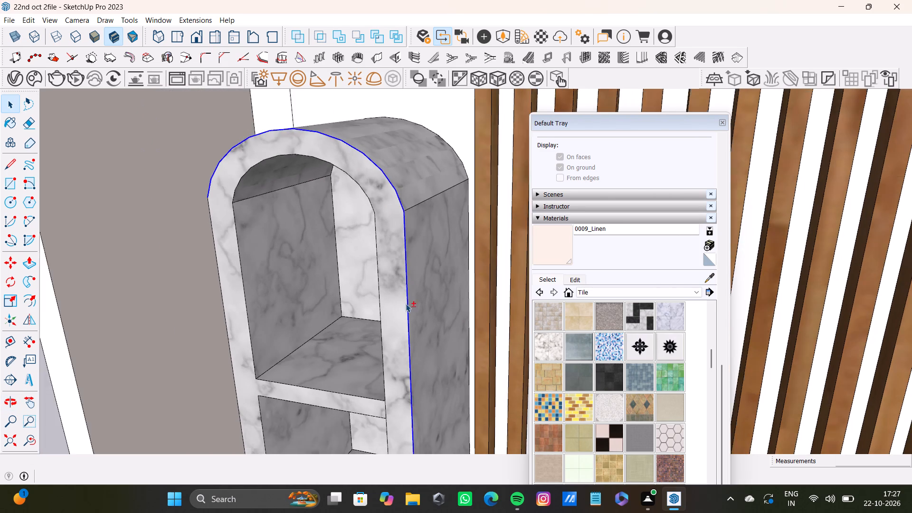
pyautogui.keyDown('shift'); pyautogui.moveTo(406, 299); pyautogui.dragTo(404, 39, button='middle'); pyautogui.keyUp('shift')
pyautogui.keyDown('shift'); pyautogui.moveTo(430, 314); pyautogui.dragTo(436, 114, button='middle'); pyautogui.keyUp('shift')
pyautogui.keyDown('shift'); pyautogui.scroll(-2, 411, 367); pyautogui.keyUp('shift')
pyautogui.keyDown('shift'); pyautogui.moveTo(411, 358); pyautogui.dragTo(428, 191, button='middle'); pyautogui.keyUp('shift')
pyautogui.keyDown('shift'); pyautogui.scroll(6, 416, 341); pyautogui.keyUp('shift')
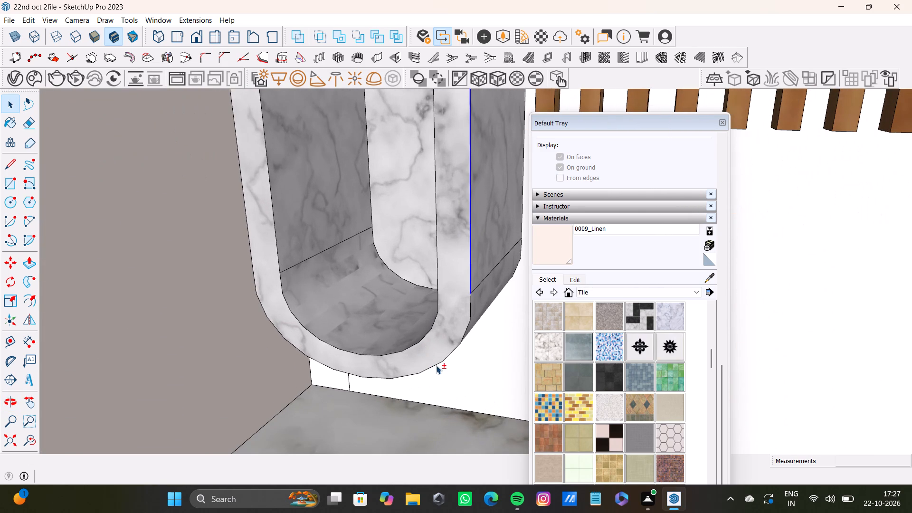
pyautogui.keyDown('shift'); pyautogui.click(437, 364); pyautogui.keyUp('shift')
pyautogui.moveTo(413, 365); pyautogui.dragTo(504, 370, button='middle')
pyautogui.keyDown('shift'); pyautogui.scroll(2, 299, 318); pyautogui.keyUp('shift')
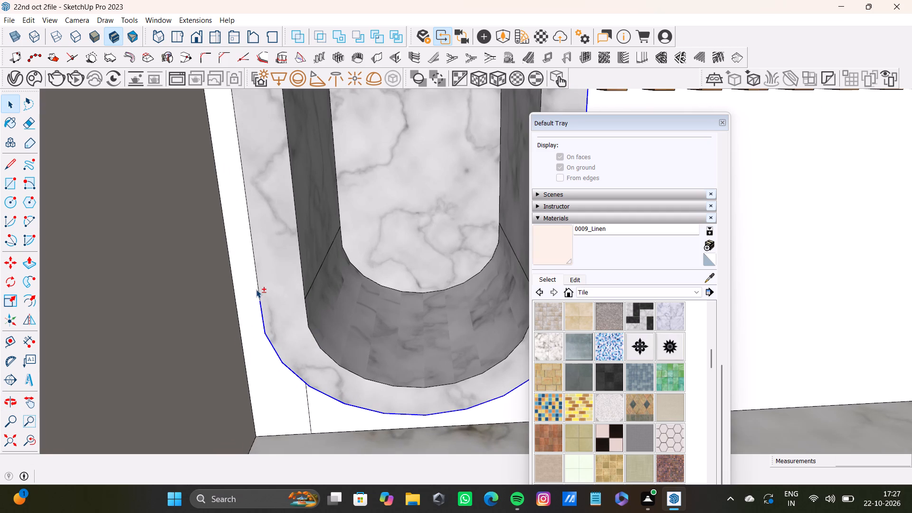
pyautogui.keyDown('shift'); pyautogui.click(257, 289); pyautogui.keyUp('shift')
pyautogui.keyDown('shift'); pyautogui.scroll(-4, 259, 271); pyautogui.keyUp('shift')
pyautogui.keyDown('shift'); pyautogui.scroll(-6, 305, 182); pyautogui.keyUp('shift')
pyautogui.keyDown('shift'); pyautogui.moveTo(316, 175); pyautogui.dragTo(355, 411, button='middle'); pyautogui.keyUp('shift')
pyautogui.keyDown('shift'); pyautogui.scroll(-4, 324, 308); pyautogui.keyUp('shift')
pyautogui.keyDown('shift'); pyautogui.moveTo(336, 239); pyautogui.dragTo(294, 210, button='middle'); pyautogui.keyUp('shift')
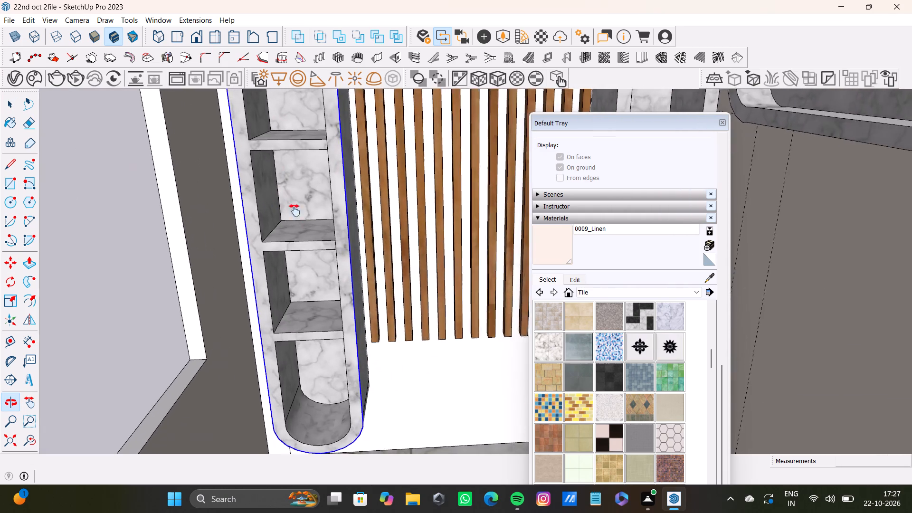
pyautogui.keyDown('shift'); pyautogui.moveTo(294, 210); pyautogui.dragTo(257, 245, button='middle'); pyautogui.keyUp('shift')
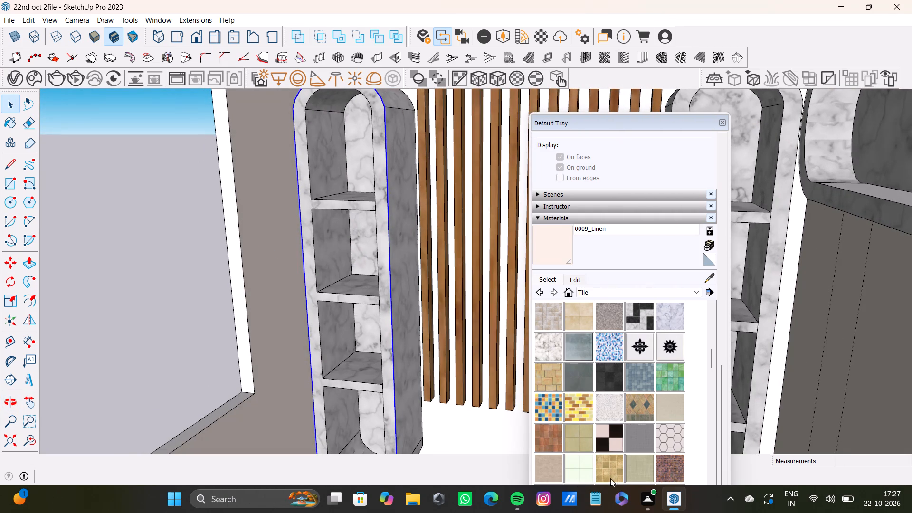
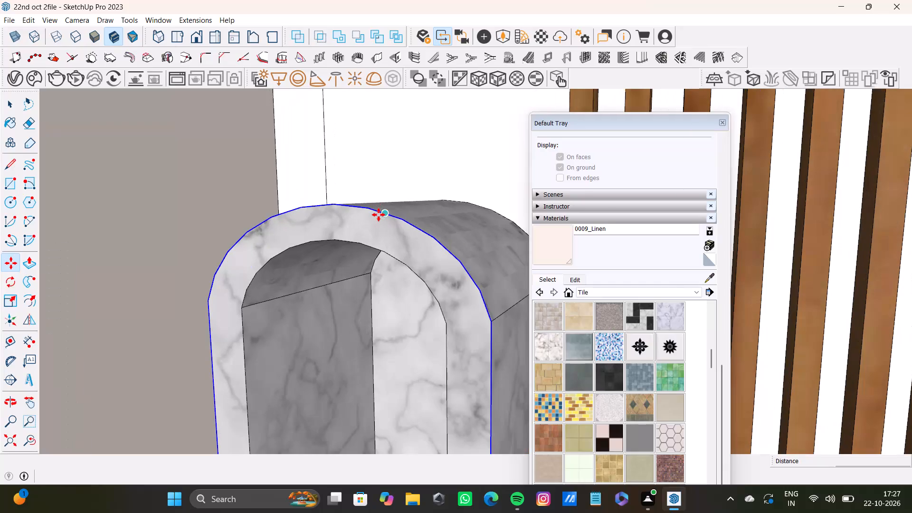
# Copy the front outline of the arched marble shelf unit beside the window wall 1" back along its depth.
pyautogui.keyDown('ctrl'); pyautogui.click(380, 215); pyautogui.keyUp('ctrl')
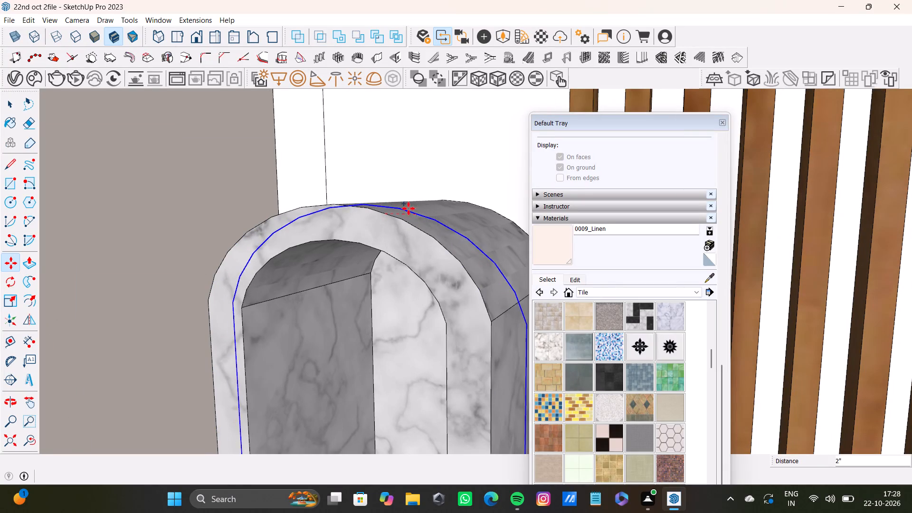
pyautogui.moveTo(399, 204); pyautogui.dragTo(323, 247, button='middle')
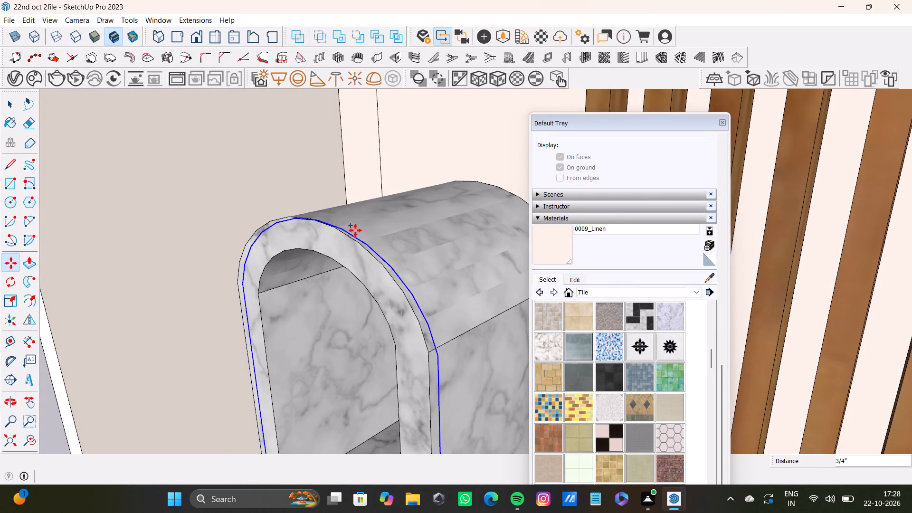
pyautogui.write('1"')
pyautogui.press('Return')
pyautogui.scroll(3, 362, 287)
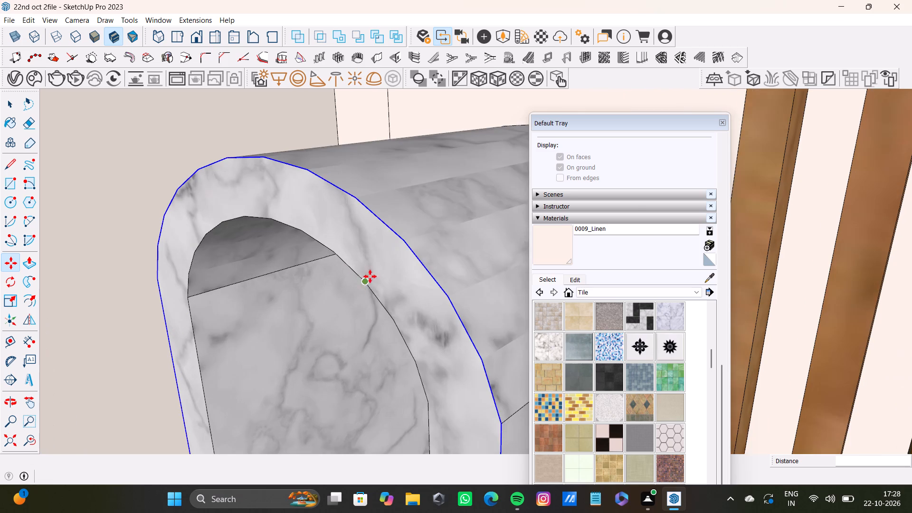
pyautogui.scroll(2, 370, 276)
pyautogui.click(417, 246)
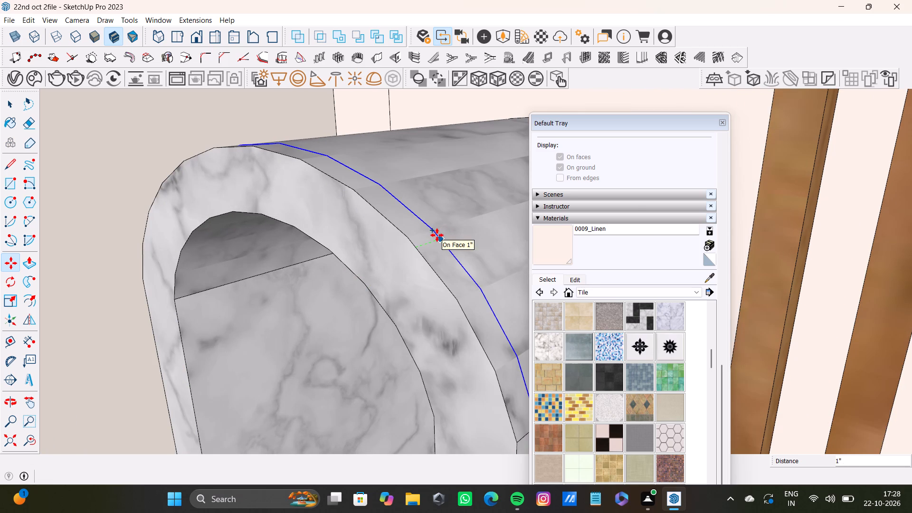
pyautogui.write('1"')
pyautogui.press('Return')
pyautogui.press('space')
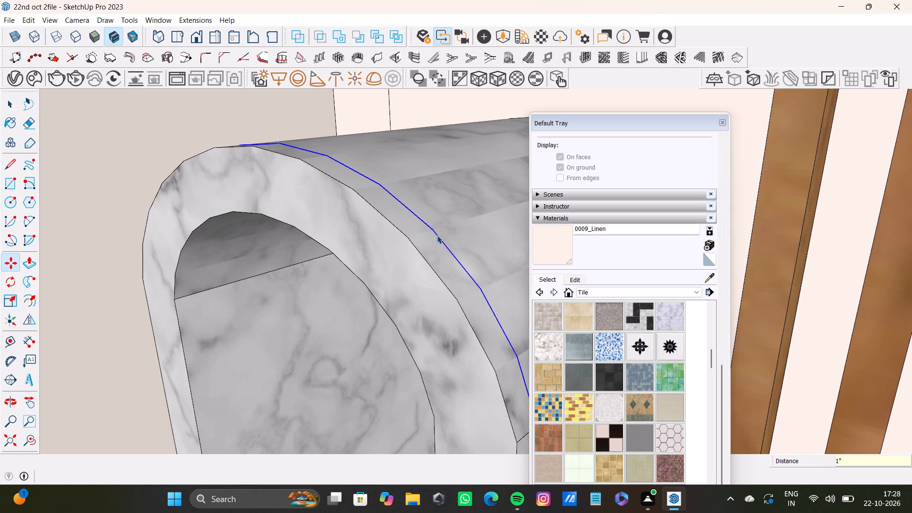
# Select the narrow front strip and its edge on the shelf unit's side facing the wooden slats.
pyautogui.scroll(-20, 432, 248)
pyautogui.scroll(-1, 432, 248)
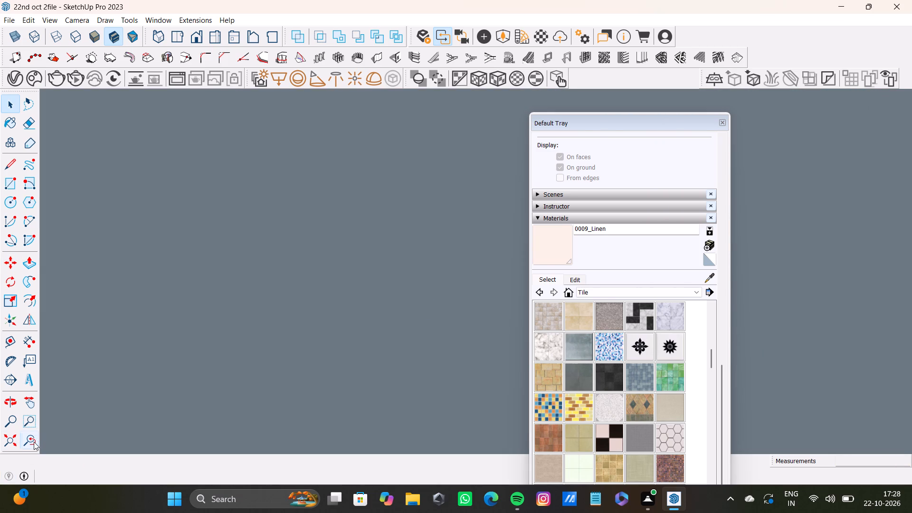
pyautogui.click(34, 442)
pyautogui.click(1, 437)
pyautogui.moveTo(108, 418); pyautogui.dragTo(174, 398, button='middle')
pyautogui.scroll(7, 428, 289)
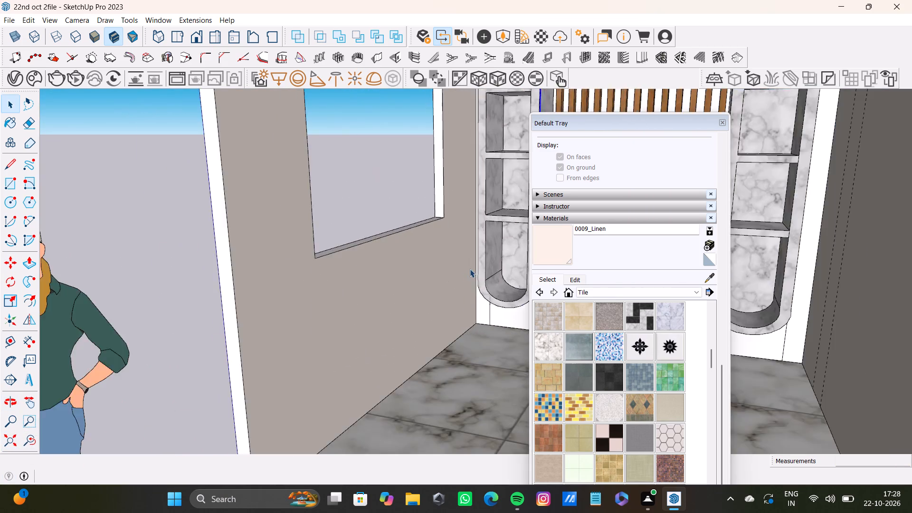
pyautogui.moveTo(470, 269); pyautogui.dragTo(302, 312, button='middle')
pyautogui.scroll(10, 313, 306)
pyautogui.moveTo(410, 317); pyautogui.dragTo(367, 326, button='middle')
pyautogui.scroll(1, 366, 326)
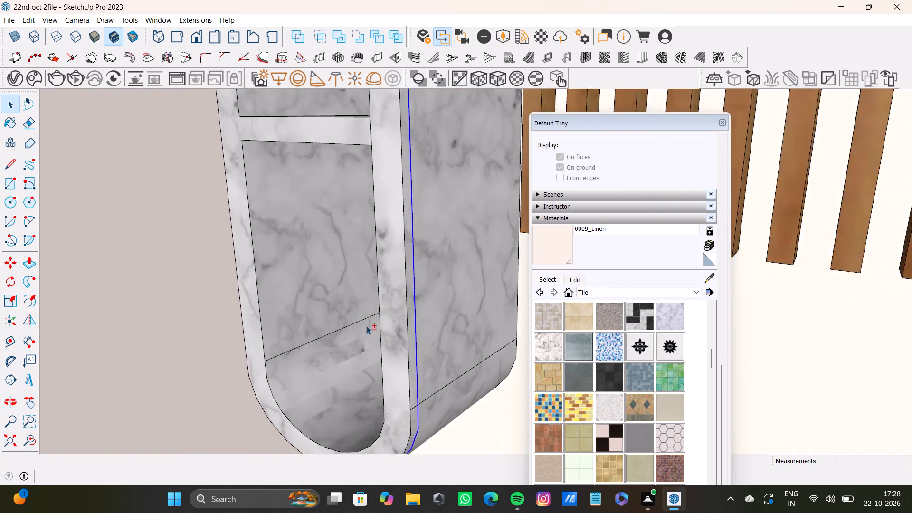
pyautogui.scroll(5, 366, 326)
pyautogui.keyDown('shift'); pyautogui.click(444, 362); pyautogui.keyUp('shift')
pyautogui.keyDown('shift'); pyautogui.click(450, 365); pyautogui.keyUp('shift')
# Add the curved strip around the shelf unit's bottom and its front edge to the selection.
pyautogui.keyDown('shift'); pyautogui.scroll(-8, 449, 361); pyautogui.keyUp('shift')
pyautogui.keyDown('shift'); pyautogui.moveTo(445, 366); pyautogui.dragTo(414, 206, button='middle'); pyautogui.keyUp('shift')
pyautogui.keyDown('shift'); pyautogui.scroll(6, 420, 326); pyautogui.keyUp('shift')
pyautogui.keyDown('shift'); pyautogui.moveTo(420, 300); pyautogui.dragTo(351, 301, button='middle'); pyautogui.keyUp('shift')
pyautogui.keyDown('shift'); pyautogui.scroll(3, 366, 283); pyautogui.keyUp('shift')
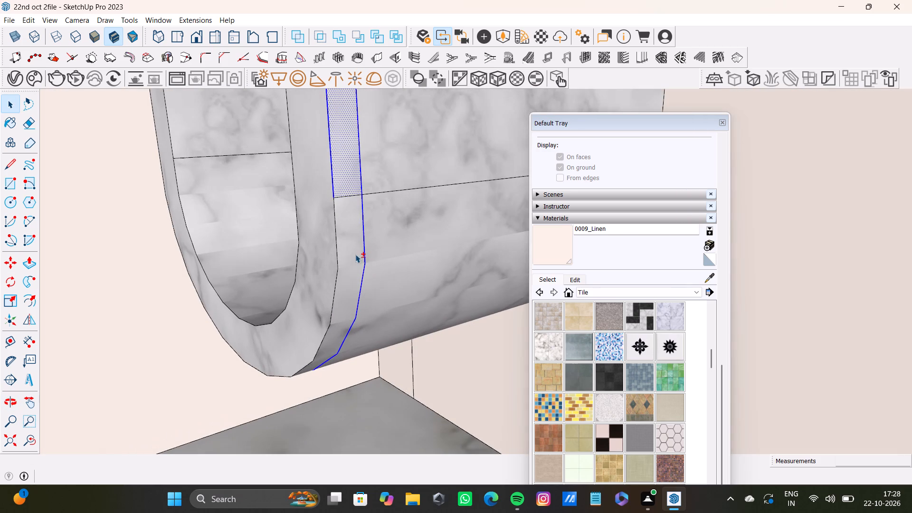
pyautogui.keyDown('shift'); pyautogui.click(338, 268); pyautogui.keyUp('shift')
pyautogui.keyDown('shift'); pyautogui.click(352, 272); pyautogui.keyUp('shift')
# Add the narrow strip and its front edge on the shelf unit's window-wall side to the selection.
pyautogui.keyDown('shift'); pyautogui.scroll(-5, 342, 277); pyautogui.keyUp('shift')
pyautogui.keyDown('shift'); pyautogui.moveTo(342, 277); pyautogui.dragTo(506, 312, button='middle'); pyautogui.keyUp('shift')
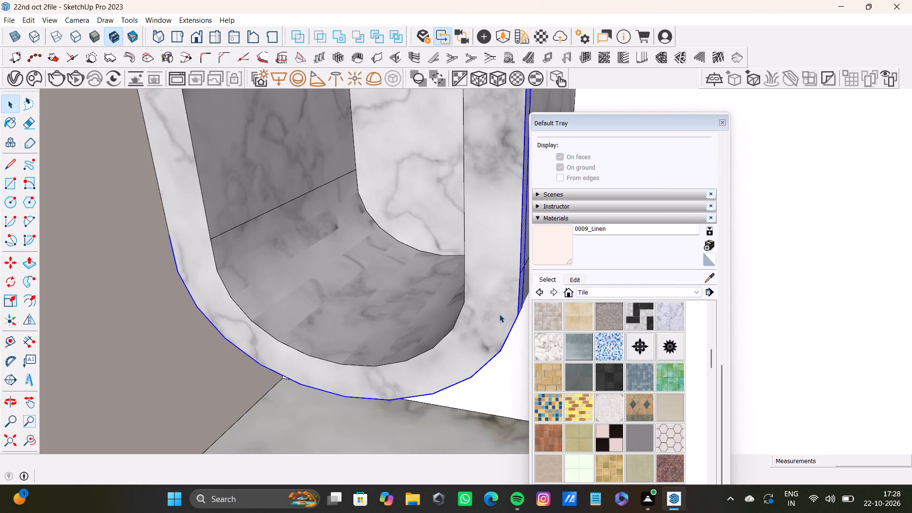
pyautogui.moveTo(334, 308); pyautogui.dragTo(476, 333, button='middle')
pyautogui.scroll(4, 249, 358)
pyautogui.moveTo(230, 337); pyautogui.dragTo(325, 326, button='middle')
pyautogui.keyDown('shift'); pyautogui.scroll(4, 301, 320); pyautogui.keyUp('shift')
pyautogui.keyDown('shift'); pyautogui.click(280, 328); pyautogui.keyUp('shift')
pyautogui.keyDown('shift'); pyautogui.click(270, 335); pyautogui.keyUp('shift')
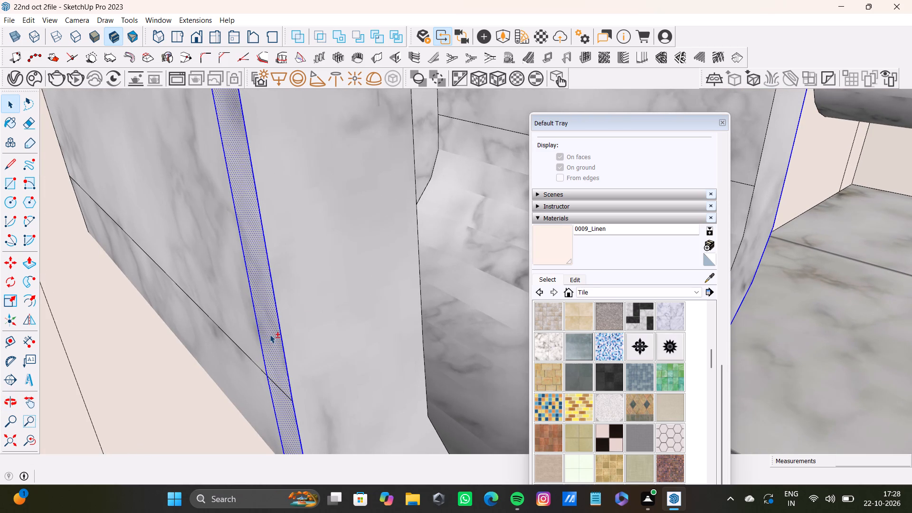
# Add the curved strip over the shelf unit's top arch and its front edge to the selection.
pyautogui.keyDown('shift'); pyautogui.scroll(-9, 270, 334); pyautogui.keyUp('shift')
pyautogui.keyDown('shift'); pyautogui.scroll(3, 268, 369); pyautogui.keyUp('shift')
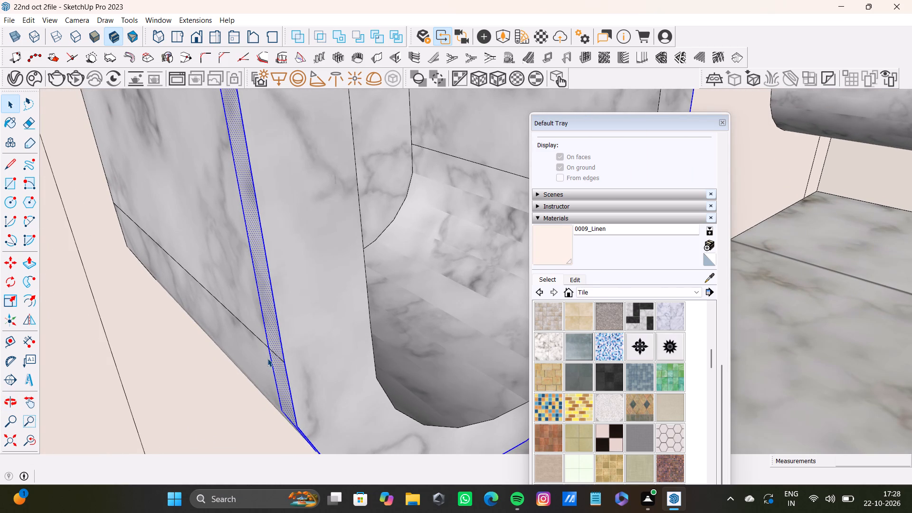
pyautogui.scroll(-10, 339, 229)
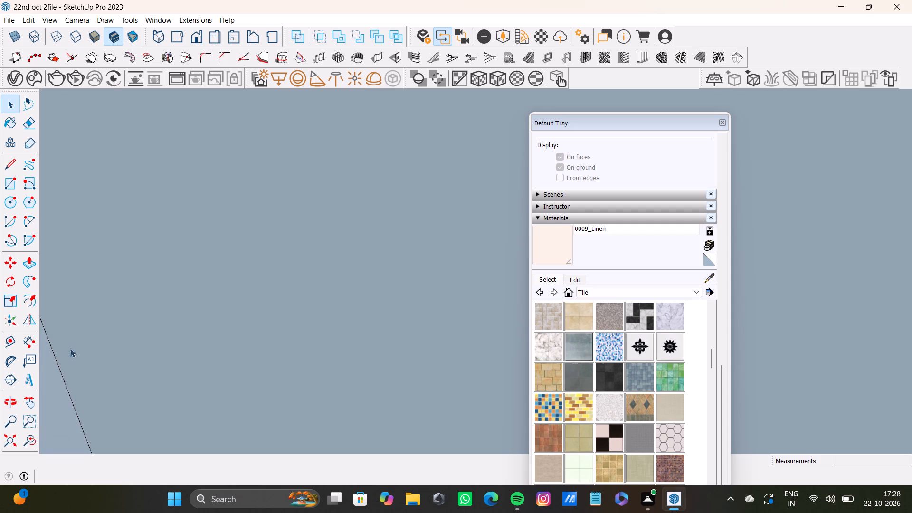
pyautogui.click(24, 442)
pyautogui.moveTo(311, 159); pyautogui.dragTo(190, 339, button='middle')
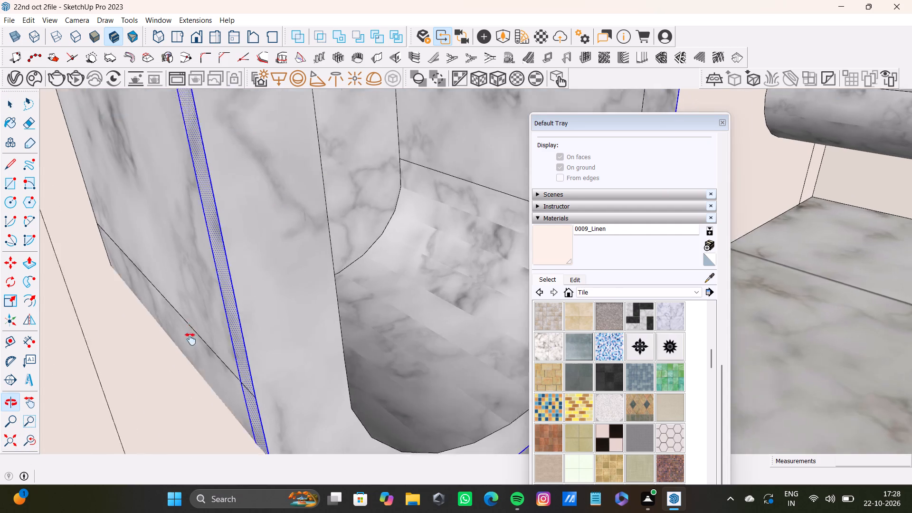
pyautogui.moveTo(190, 339); pyautogui.dragTo(185, 359, button='middle')
pyautogui.scroll(-20, 184, 348)
pyautogui.scroll(-4, 184, 348)
pyautogui.keyDown('shift'); pyautogui.moveTo(216, 226); pyautogui.dragTo(243, 375, button='middle'); pyautogui.keyUp('shift')
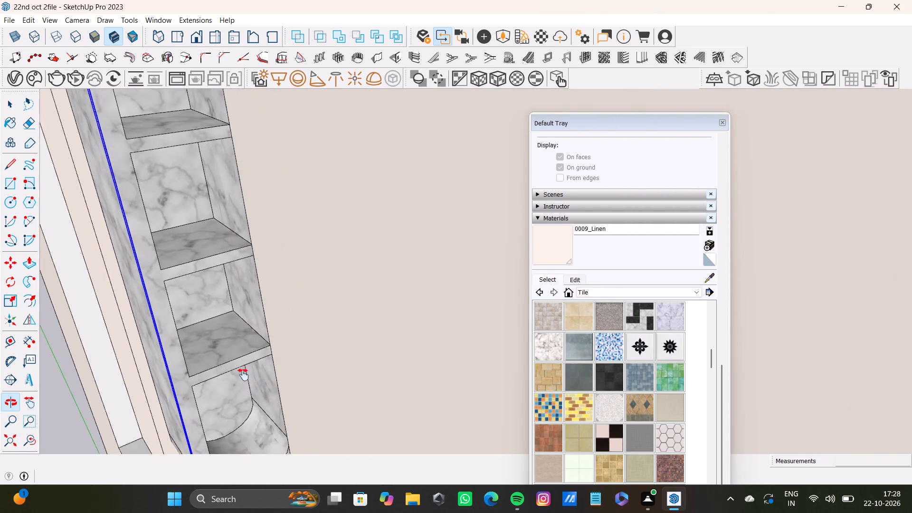
pyautogui.keyDown('shift'); pyautogui.moveTo(243, 375); pyautogui.dragTo(9, 439, button='middle'); pyautogui.keyUp('shift')
pyautogui.keyDown('shift'); pyautogui.moveTo(152, 256); pyautogui.dragTo(117, 310, button='middle'); pyautogui.keyUp('shift')
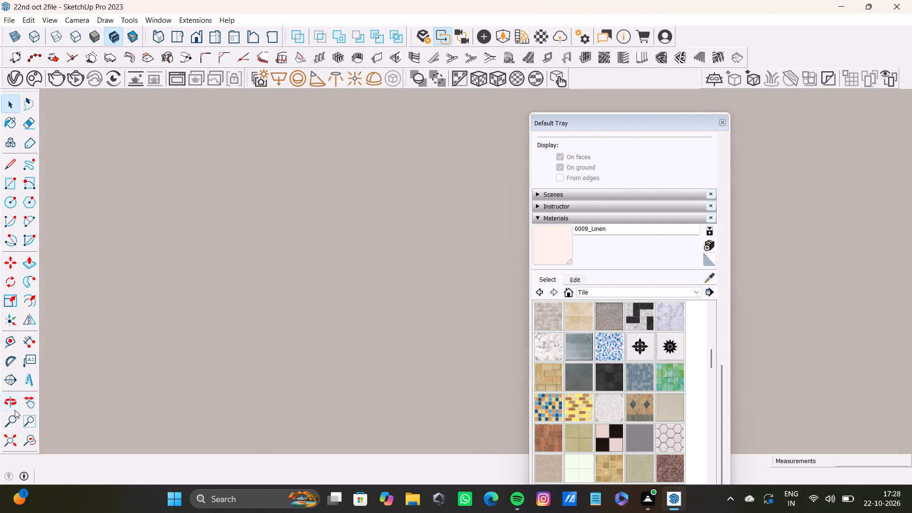
pyautogui.click(24, 441)
pyautogui.click(3, 441)
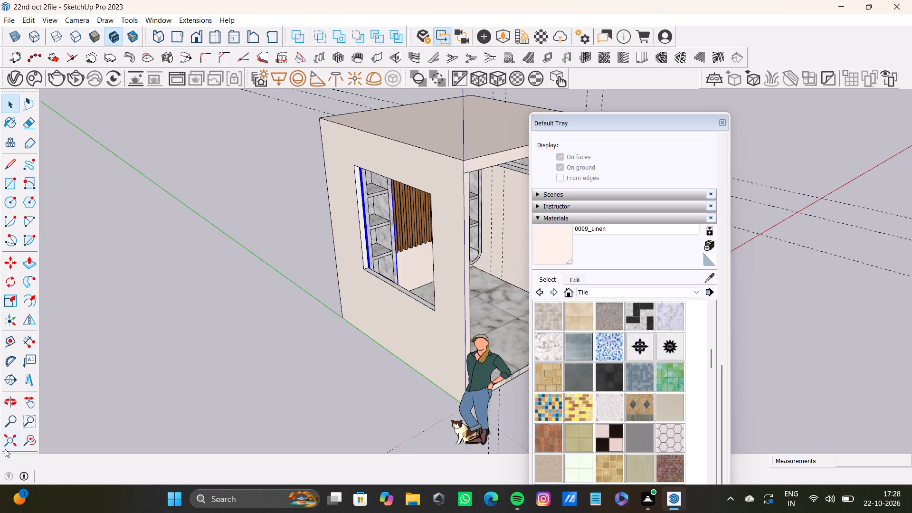
pyautogui.keyDown('shift'); pyautogui.moveTo(406, 256); pyautogui.dragTo(220, 256, button='middle'); pyautogui.keyUp('shift')
pyautogui.scroll(10, 389, 233)
pyautogui.moveTo(358, 155); pyautogui.dragTo(349, 153, button='middle')
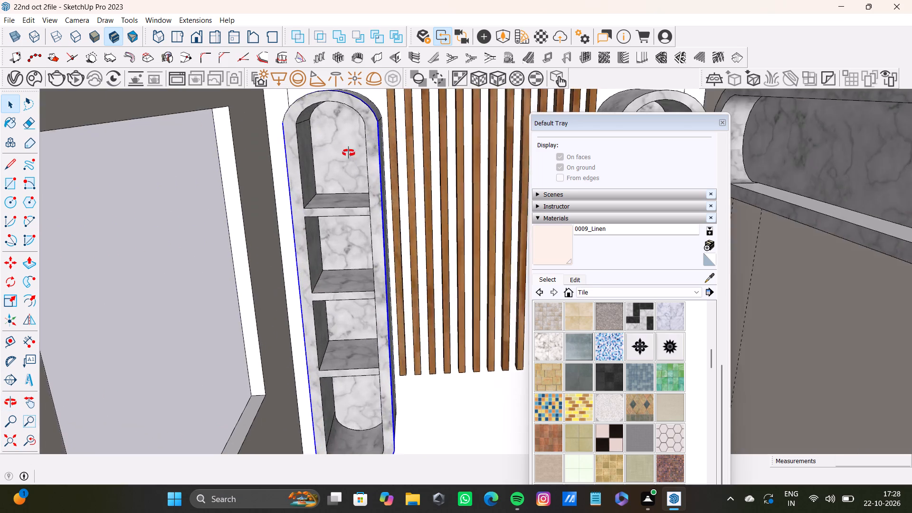
pyautogui.moveTo(349, 153); pyautogui.dragTo(299, 133, button='middle')
pyautogui.scroll(12, 326, 107)
pyautogui.moveTo(386, 85); pyautogui.dragTo(347, 112, button='middle')
pyautogui.scroll(3, 405, 123)
pyautogui.moveTo(405, 123); pyautogui.dragTo(306, 154, button='middle')
pyautogui.scroll(10, 325, 142)
pyautogui.keyDown('shift'); pyautogui.click(514, 151); pyautogui.keyUp('shift')
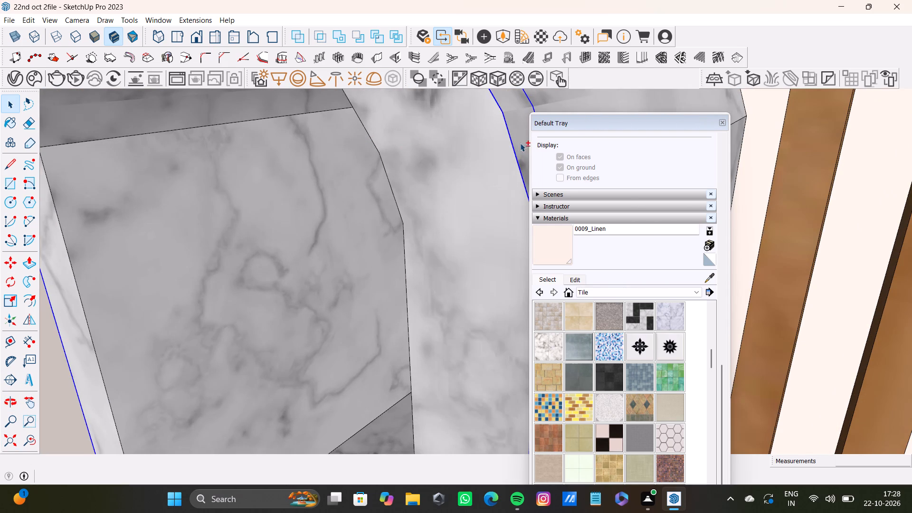
pyautogui.keyDown('shift'); pyautogui.click(520, 143); pyautogui.keyUp('shift')
# Group the selected strip faces and edges that run around the shelf unit's front rim.
pyautogui.keyDown('shift'); pyautogui.scroll(-11, 504, 167); pyautogui.keyUp('shift')
pyautogui.keyDown('shift'); pyautogui.moveTo(457, 234); pyautogui.dragTo(585, 270, button='middle'); pyautogui.keyUp('shift')
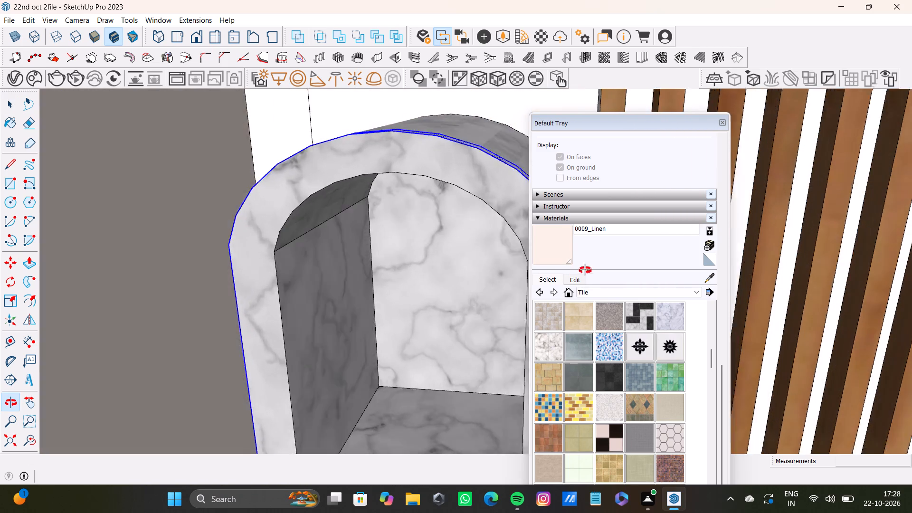
pyautogui.keyDown('shift'); pyautogui.moveTo(585, 270); pyautogui.dragTo(592, 269, button='middle'); pyautogui.keyUp('shift')
pyautogui.moveTo(399, 256); pyautogui.dragTo(429, 267, button='middle')
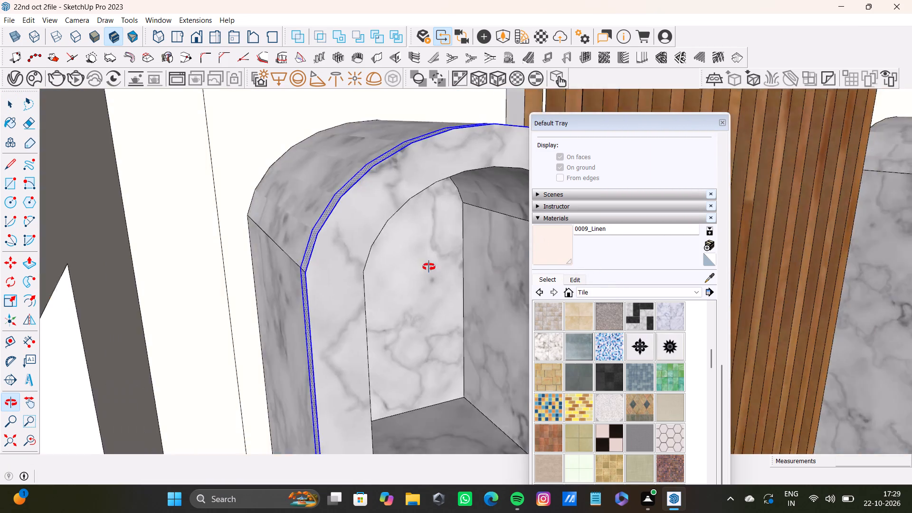
pyautogui.moveTo(429, 267); pyautogui.dragTo(356, 276, button='middle')
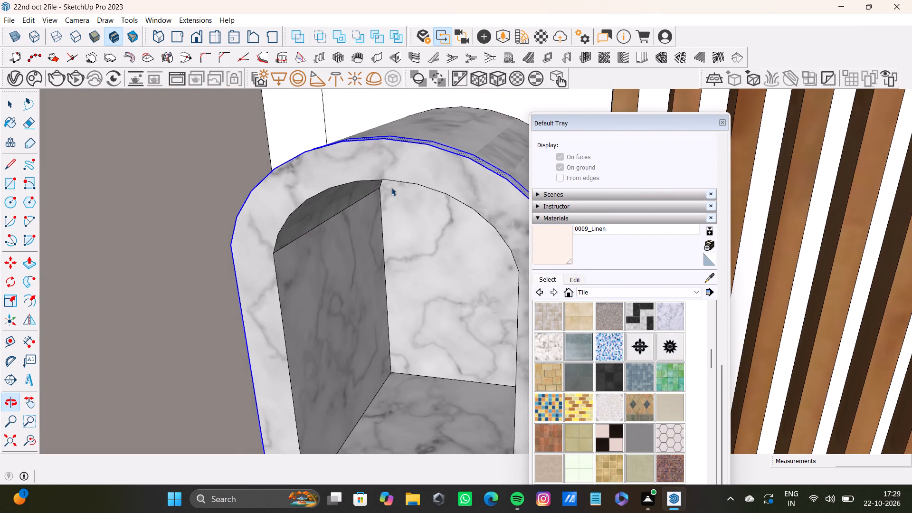
pyautogui.scroll(13, 432, 150)
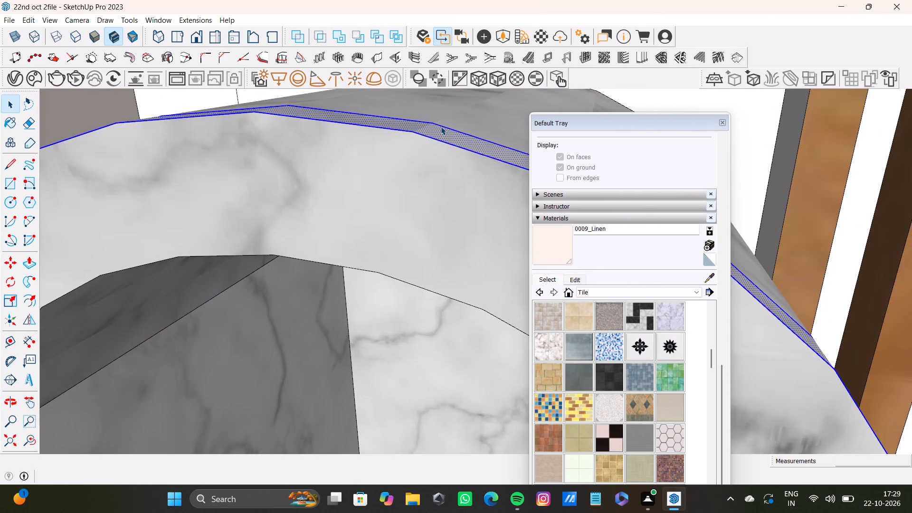
pyautogui.rightClick(438, 129)
pyautogui.click(491, 222)
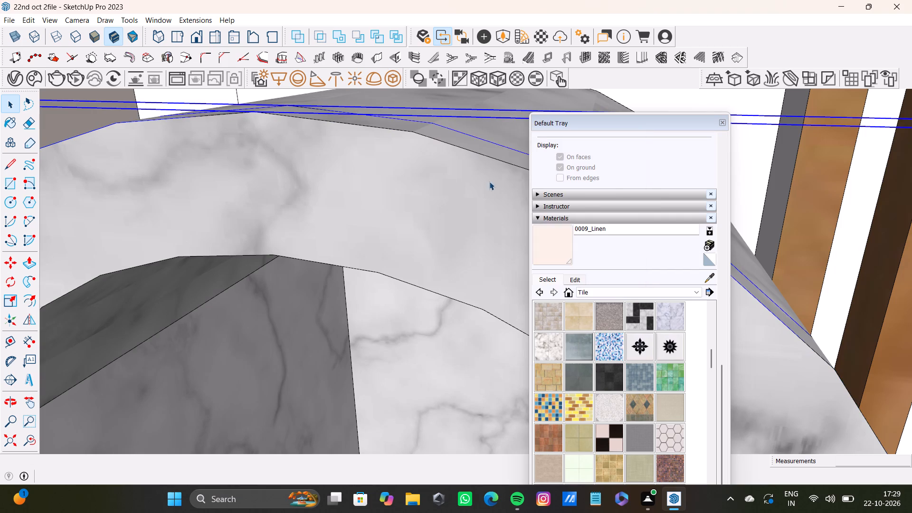
# Convert the grouped rim strip into a V-Ray mesh light and dismiss the V-Ray update notification.
pyautogui.click(393, 76)
pyautogui.scroll(-10, 421, 201)
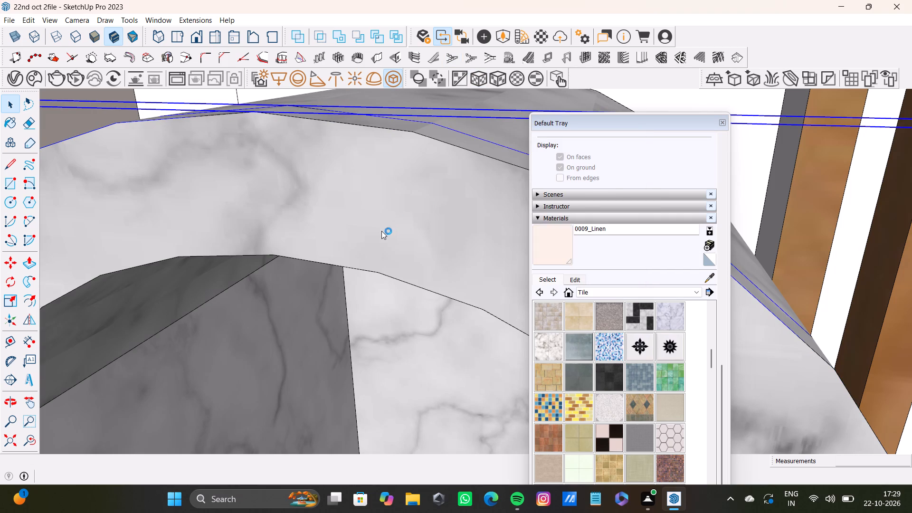
pyautogui.scroll(-20, 381, 231)
pyautogui.scroll(-20, 381, 231)
pyautogui.scroll(-2, 381, 231)
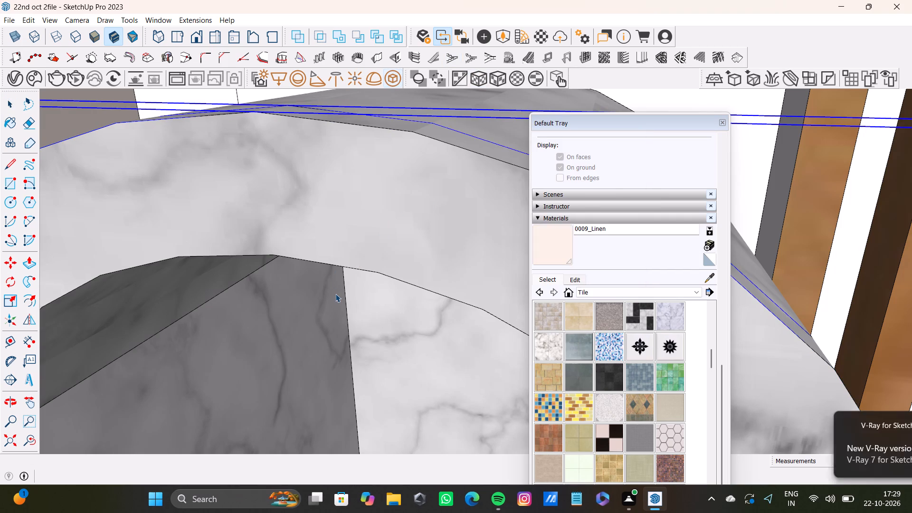
pyautogui.scroll(-11, 335, 294)
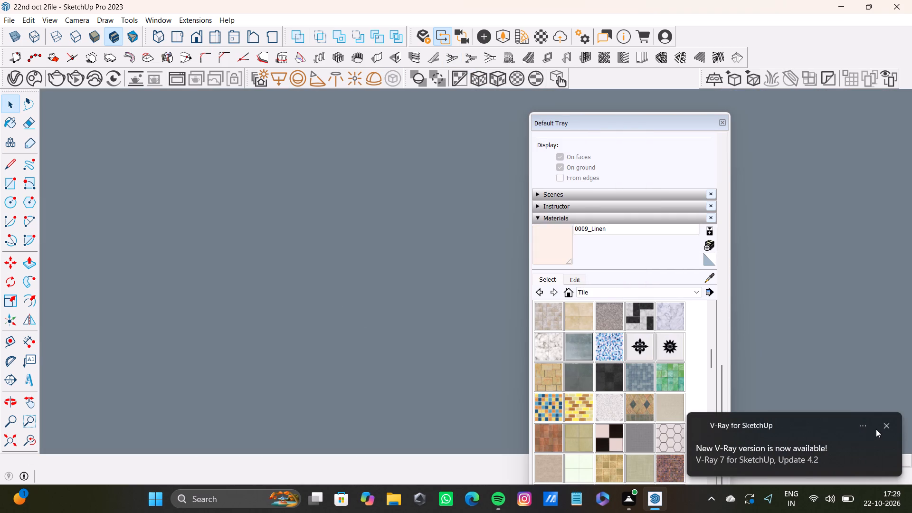
pyautogui.click(887, 425)
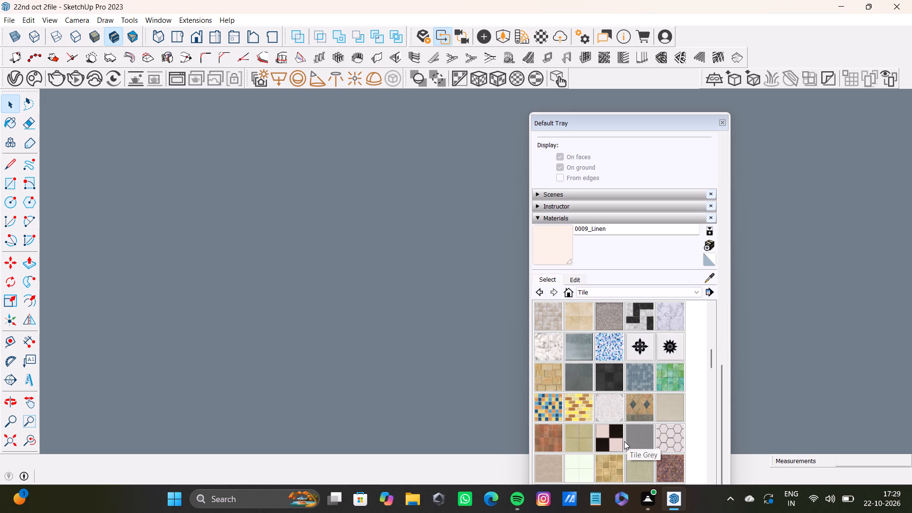
# Examine the rim light on the shelf unit and the room from the front and through the window side.
pyautogui.click(25, 441)
pyautogui.click(8, 442)
pyautogui.moveTo(194, 420); pyautogui.dragTo(313, 419, button='middle')
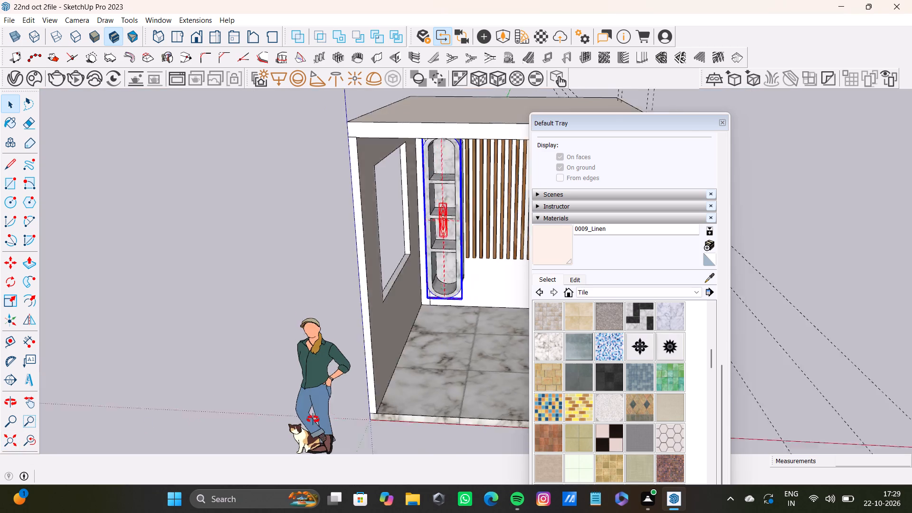
pyautogui.moveTo(313, 419); pyautogui.dragTo(105, 347, button='middle')
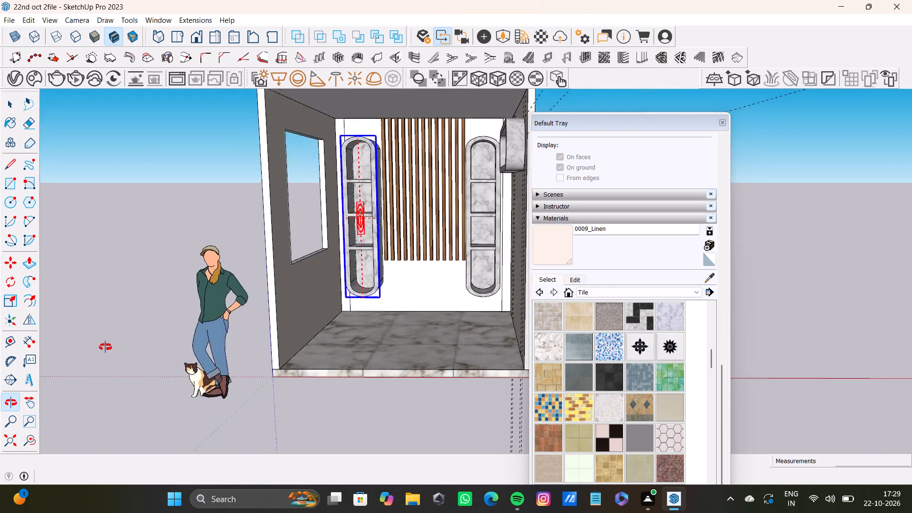
pyautogui.moveTo(105, 347); pyautogui.dragTo(51, 298, button='middle')
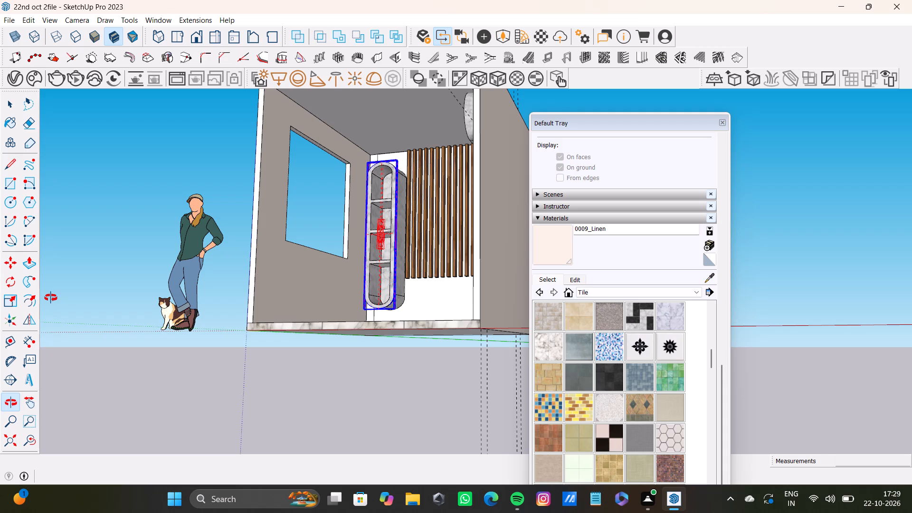
pyautogui.moveTo(51, 298); pyautogui.dragTo(443, 415, button='middle')
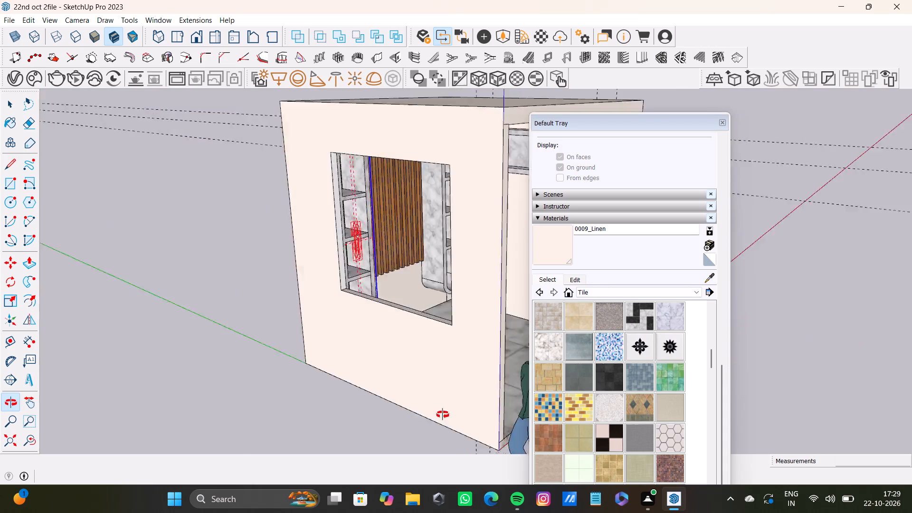
pyautogui.moveTo(443, 415); pyautogui.dragTo(0, 379, button='middle')
pyautogui.keyDown('shift'); pyautogui.scroll(7, 410, 260); pyautogui.keyUp('shift')
pyautogui.moveTo(405, 252); pyautogui.dragTo(200, 299, button='middle')
# Draw a long flat rectangle about 32' by 6' 7" on the ground outside the room, alongside the red axis.
pyautogui.scroll(-2, 205, 300)
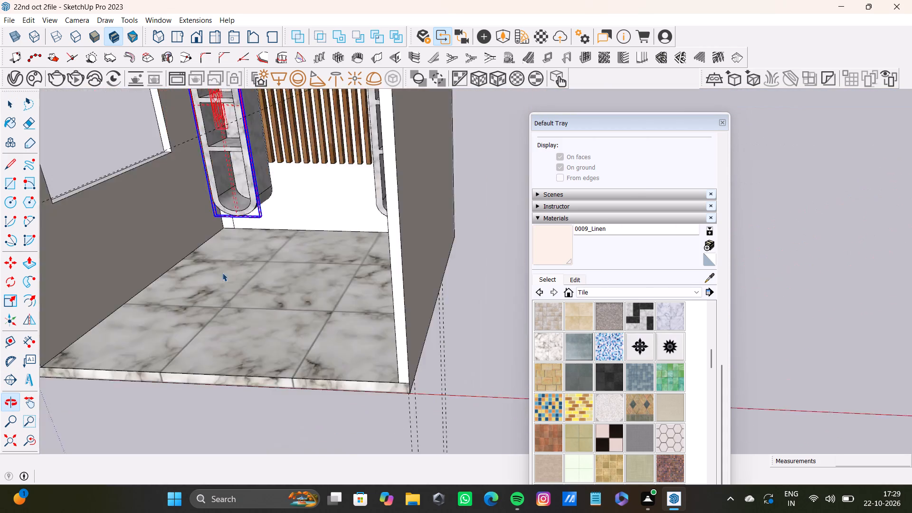
pyautogui.scroll(-5, 222, 273)
pyautogui.keyDown('shift'); pyautogui.moveTo(224, 271); pyautogui.dragTo(304, 206, button='middle'); pyautogui.keyUp('shift')
pyautogui.click(5, 183)
pyautogui.keyDown('shift'); pyautogui.scroll(-6, 270, 200); pyautogui.keyUp('shift')
pyautogui.keyDown('shift'); pyautogui.moveTo(315, 251); pyautogui.dragTo(279, 270, button='middle'); pyautogui.keyUp('shift')
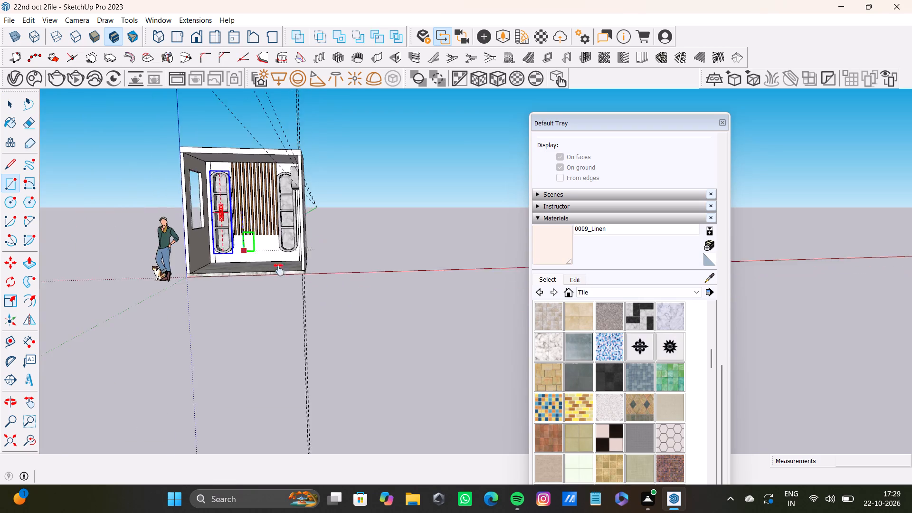
pyautogui.keyDown('shift'); pyautogui.moveTo(279, 270); pyautogui.dragTo(232, 373, button='middle'); pyautogui.keyUp('shift')
pyautogui.scroll(3, 275, 291)
pyautogui.moveTo(274, 284); pyautogui.dragTo(280, 278)
pyautogui.scroll(-3, 478, 272)
pyautogui.keyDown('shift'); pyautogui.moveTo(483, 270); pyautogui.dragTo(261, 304, button='middle'); pyautogui.keyUp('shift')
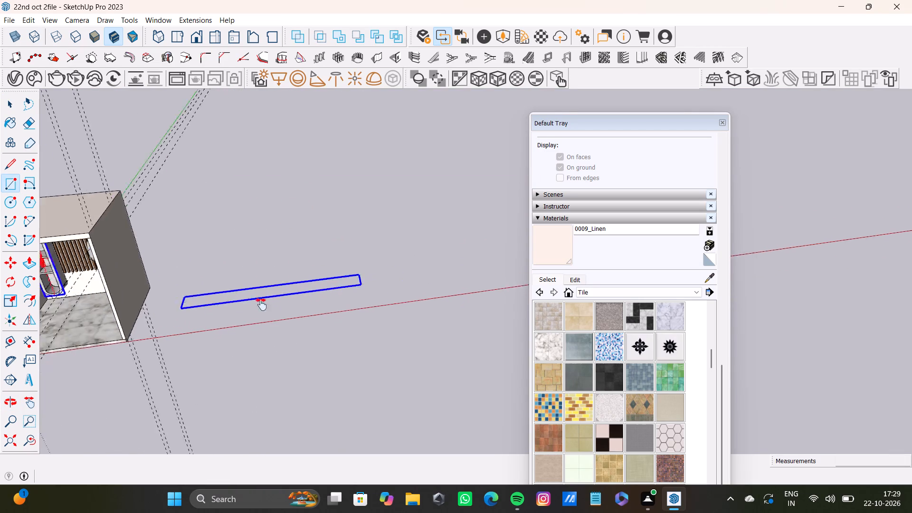
pyautogui.keyDown('shift'); pyautogui.moveTo(261, 304); pyautogui.dragTo(249, 307, button='middle'); pyautogui.keyUp('shift')
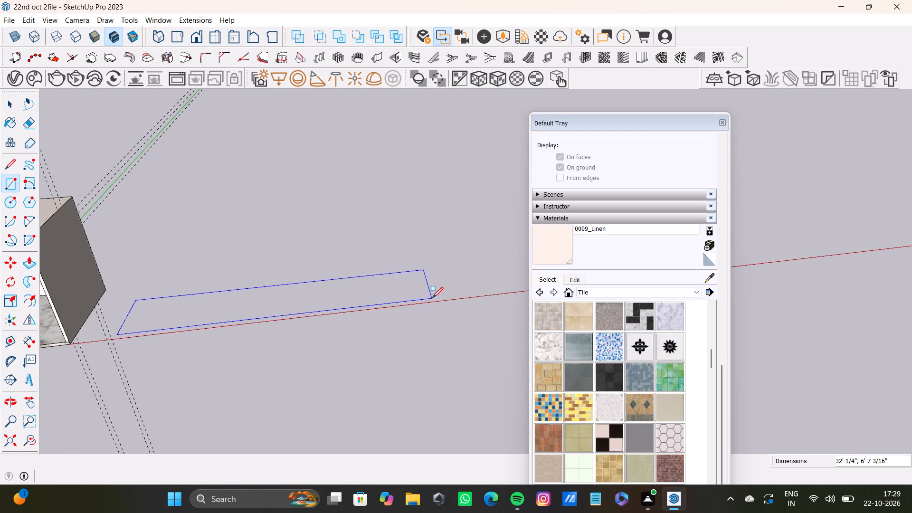
pyautogui.click(432, 298)
# Extrude the rectangle upward slightly to make a thin floor slab.
pyautogui.scroll(5, 278, 292)
pyautogui.moveTo(280, 292); pyautogui.dragTo(195, 321, button='middle')
pyautogui.press('space')
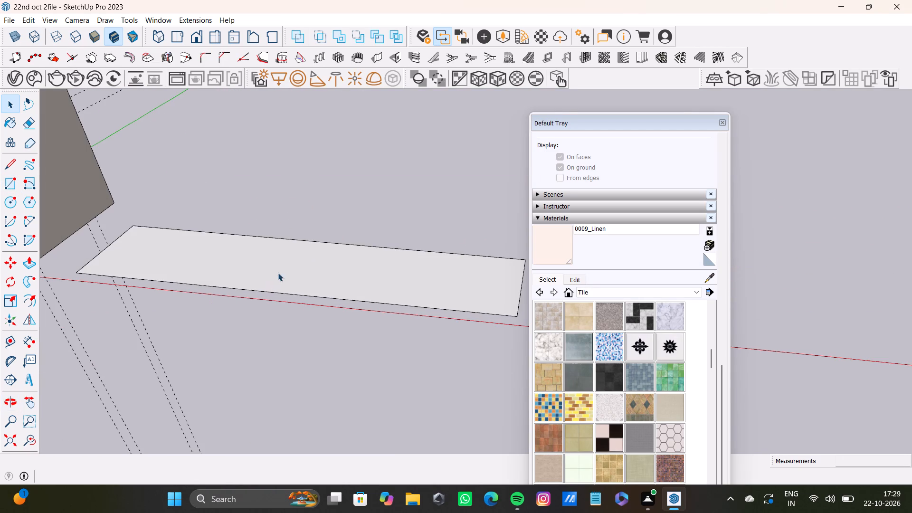
pyautogui.click(278, 273)
pyautogui.press('p')
pyautogui.moveTo(265, 271); pyautogui.dragTo(253, 264)
pyautogui.press('space')
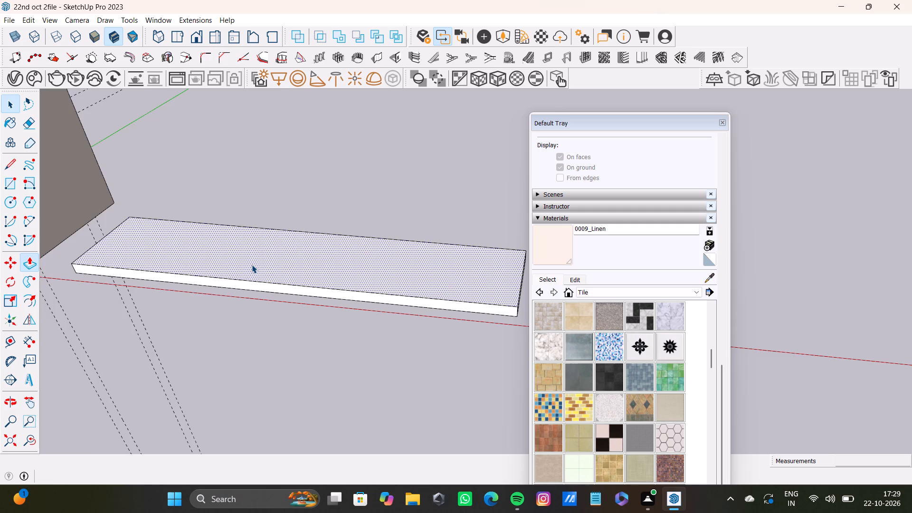
# Offset the slab's top face outline inward to form a narrow border strip around it.
pyautogui.moveTo(252, 265); pyautogui.dragTo(272, 313, button='middle')
pyautogui.press('f')
pyautogui.press('g')
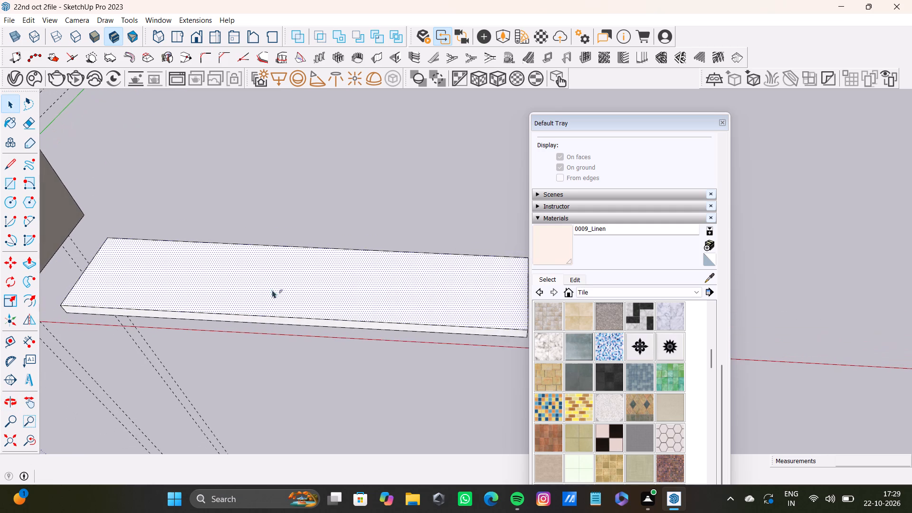
pyautogui.click(543, 102)
pyautogui.press('f')
pyautogui.moveTo(302, 275); pyautogui.dragTo(303, 252)
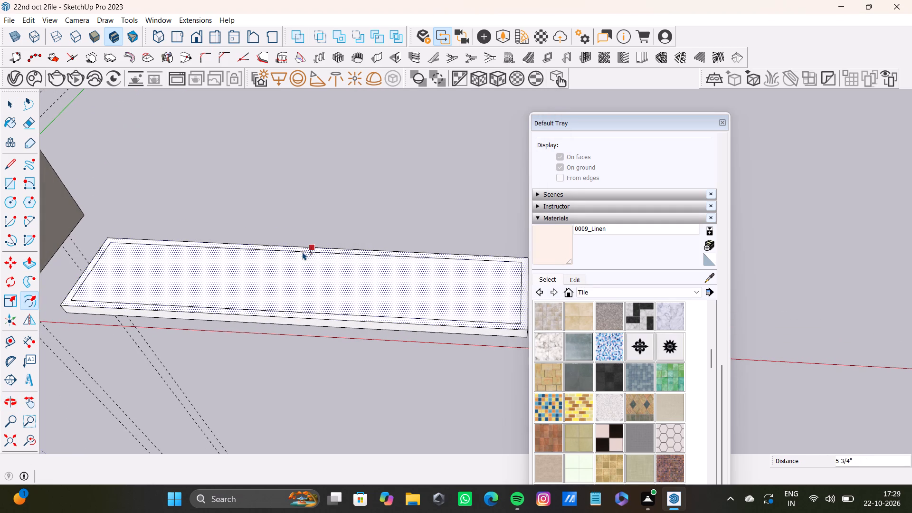
pyautogui.moveTo(303, 252); pyautogui.dragTo(302, 255)
pyautogui.press('space')
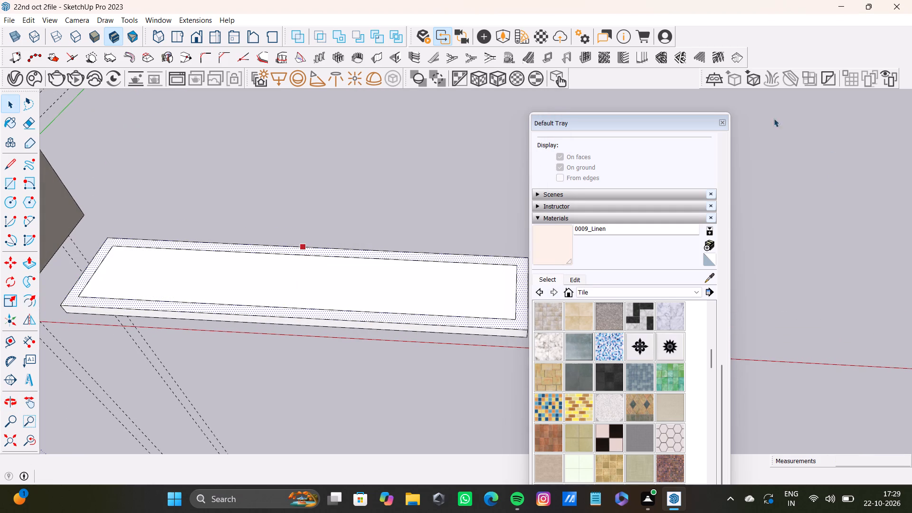
# Close the Default Tray to clear the modelling area.
pyautogui.click(719, 123)
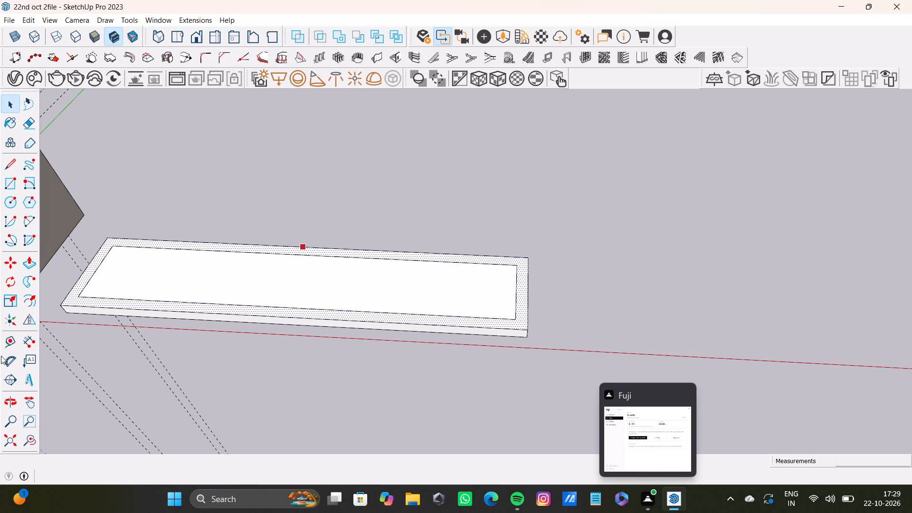
pyautogui.scroll(15, 116, 282)
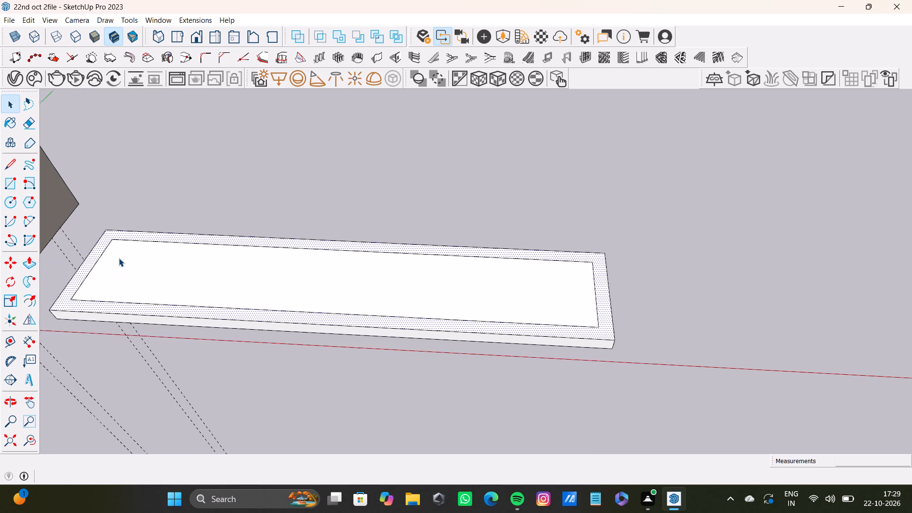
pyautogui.scroll(6, 119, 258)
pyautogui.keyDown('shift'); pyautogui.scroll(-11, 119, 258); pyautogui.keyUp('shift')
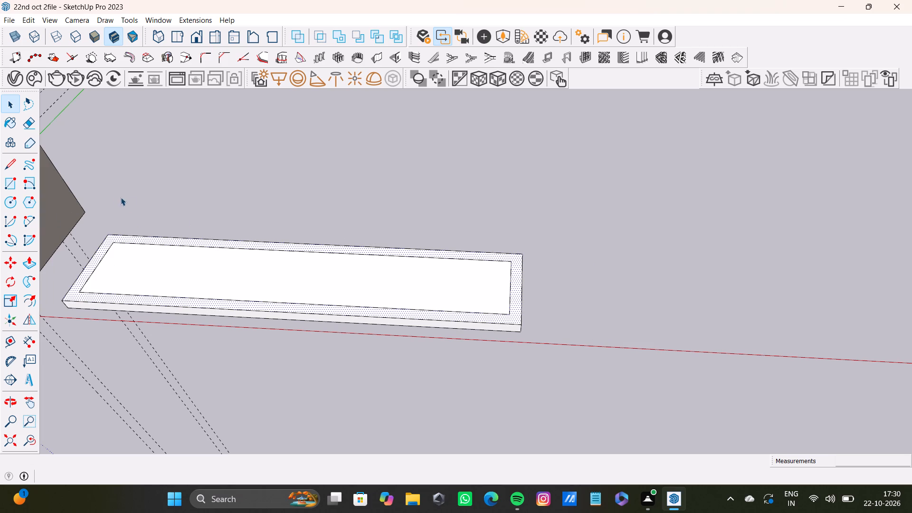
# Draw lines extending the inner back edge to the slab's outer sides at both ends, separating the back border strip.
pyautogui.press('l')
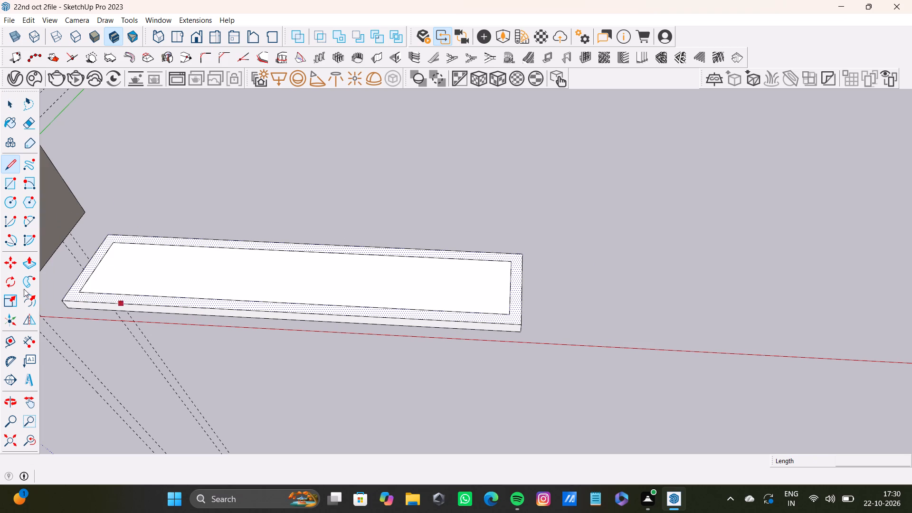
pyautogui.scroll(11, 100, 246)
pyautogui.click(111, 248)
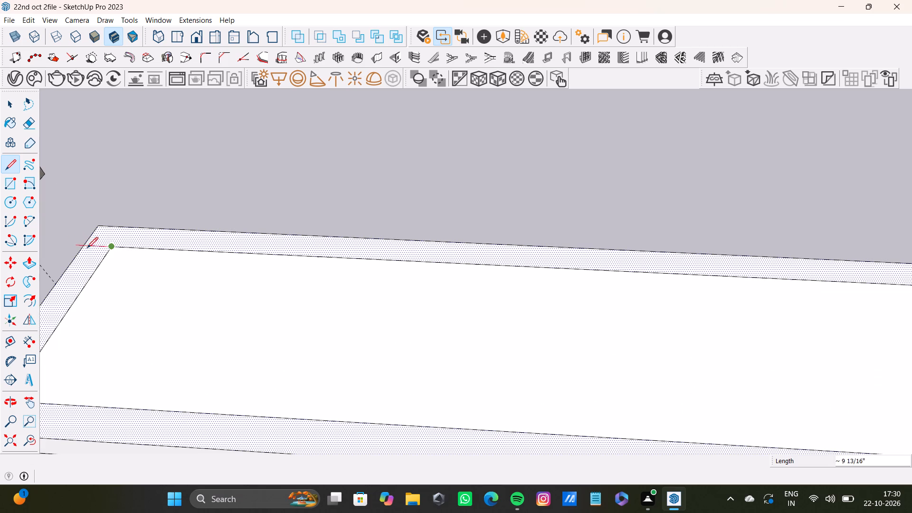
pyautogui.click(85, 246)
pyautogui.scroll(-3, 302, 324)
pyautogui.keyDown('shift'); pyautogui.moveTo(375, 333); pyautogui.dragTo(99, 326, button='middle'); pyautogui.keyUp('shift')
pyautogui.scroll(-4, 477, 366)
pyautogui.moveTo(523, 360); pyautogui.dragTo(477, 362, button='middle')
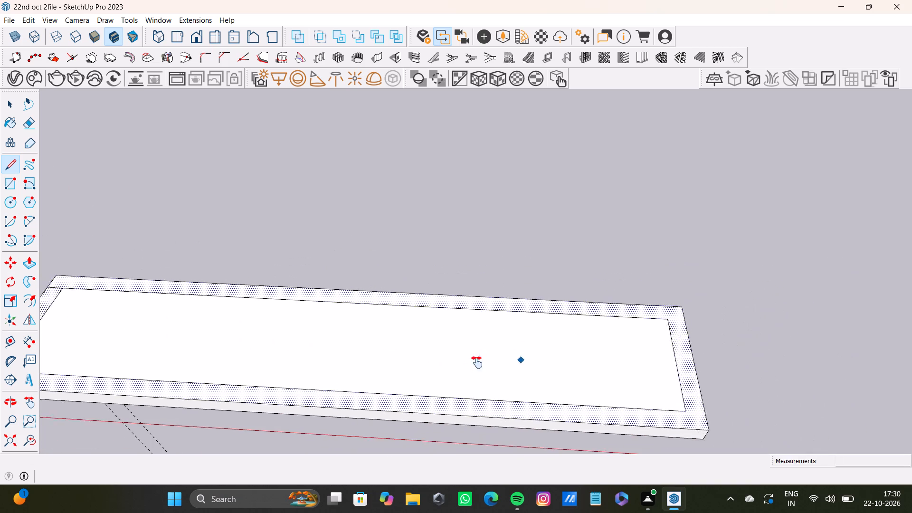
pyautogui.moveTo(477, 362); pyautogui.dragTo(388, 357, button='middle')
pyautogui.scroll(6, 609, 350)
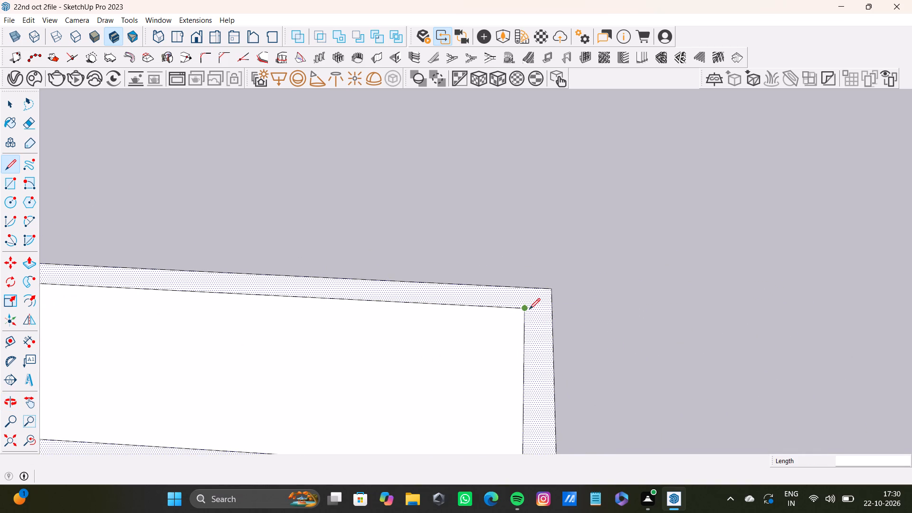
pyautogui.click(523, 309)
pyautogui.click(553, 313)
# Extrude the slab's back border strip upward in successive pulls into a tall back wall, the last pull about 5' 11".
pyautogui.press('space')
pyautogui.click(529, 287)
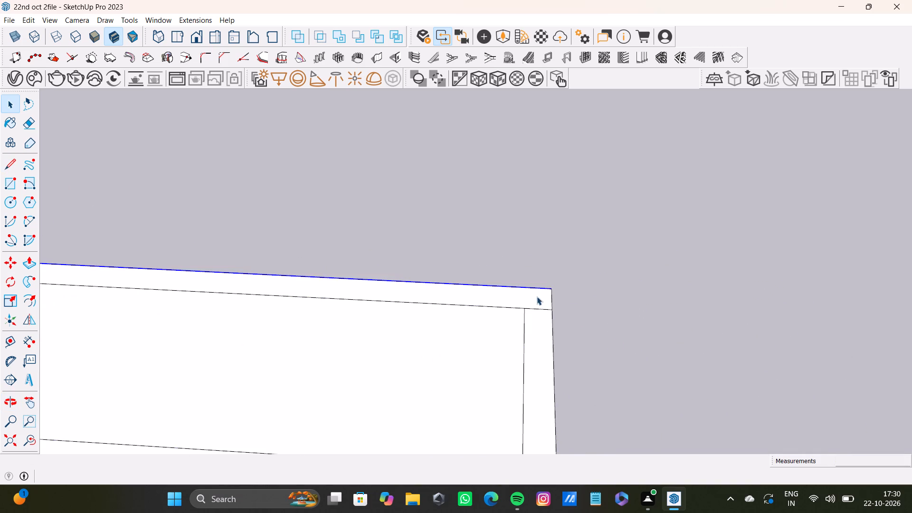
pyautogui.click(537, 296)
pyautogui.press('p')
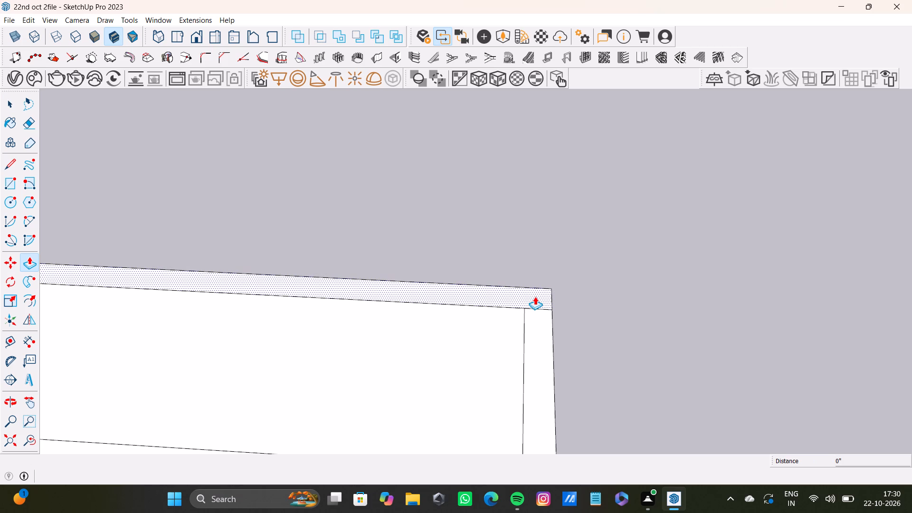
pyautogui.moveTo(535, 296); pyautogui.dragTo(488, 238)
pyautogui.scroll(-13, 546, 293)
pyautogui.moveTo(499, 302); pyautogui.dragTo(383, 285, button='middle')
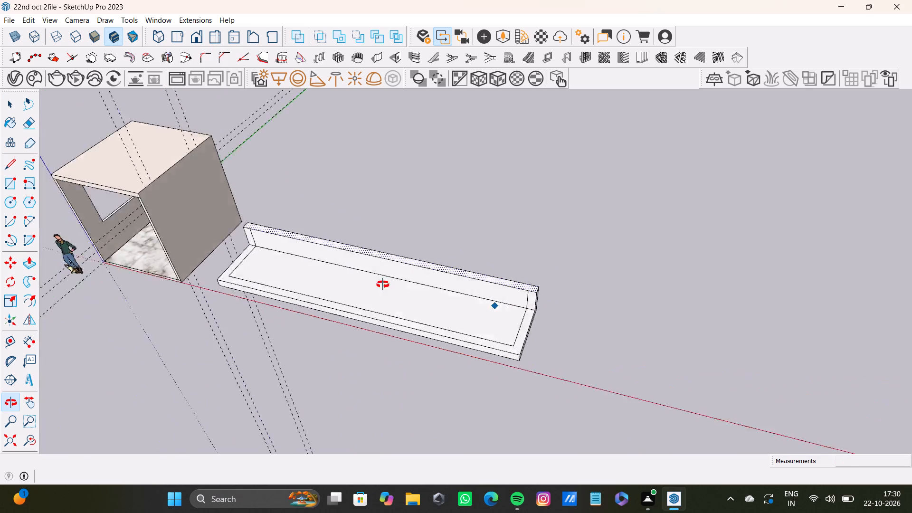
pyautogui.moveTo(383, 285); pyautogui.dragTo(383, 284, button='middle')
pyautogui.scroll(3, 446, 283)
pyautogui.moveTo(470, 268); pyautogui.dragTo(413, 139)
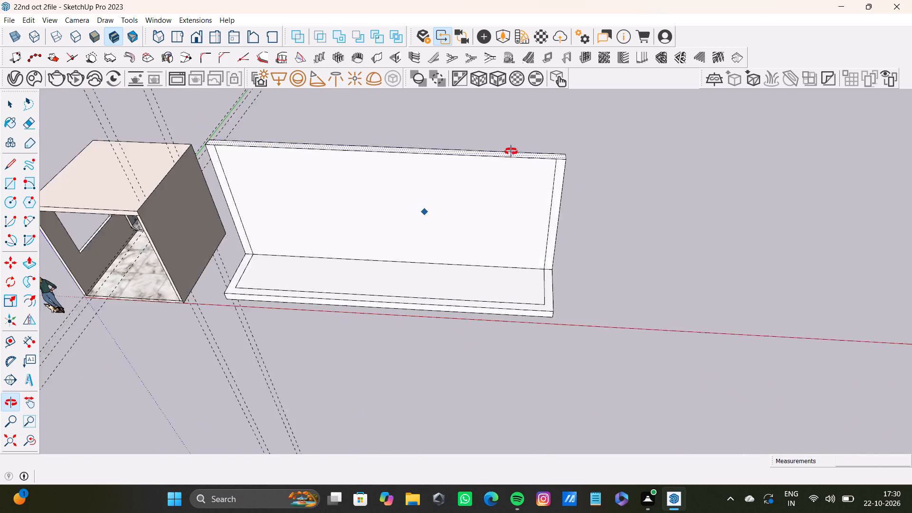
pyautogui.moveTo(522, 169); pyautogui.dragTo(519, 143)
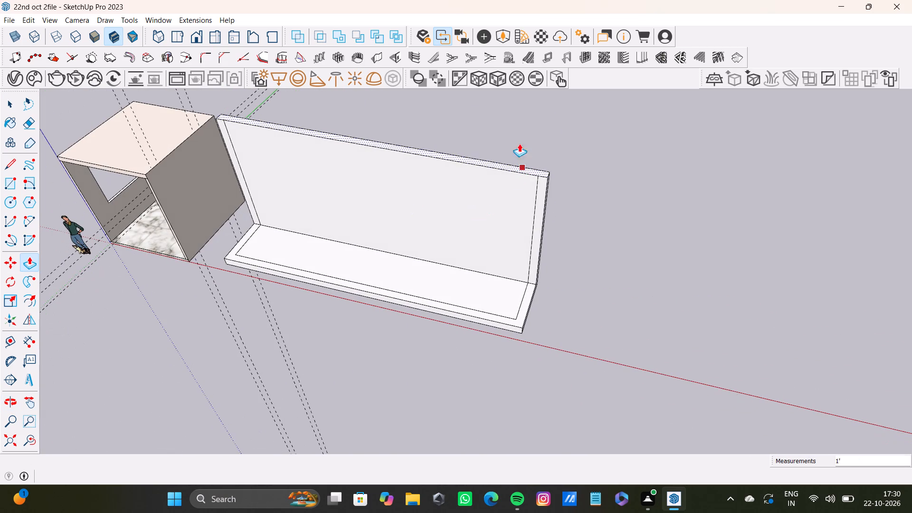
pyautogui.moveTo(519, 143); pyautogui.dragTo(515, 105)
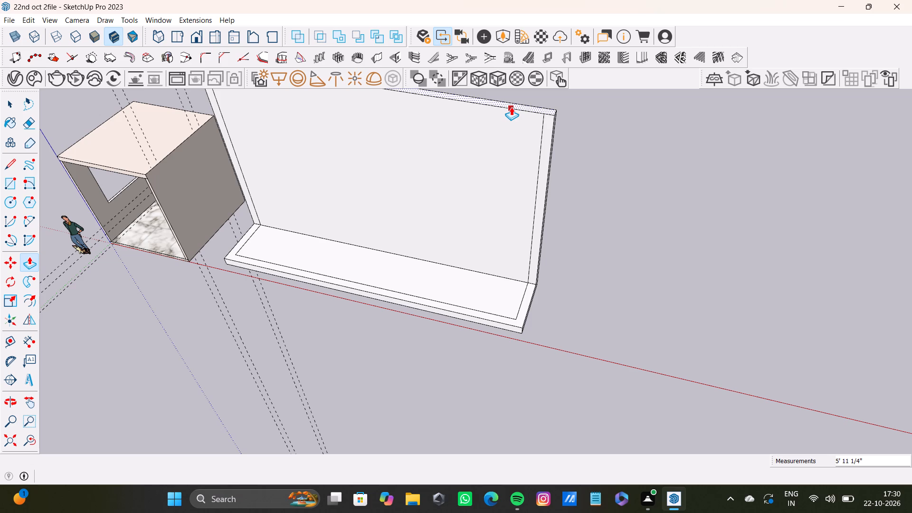
# Extend the slab's front face outward by about 5' 6" to deepen the floor.
pyautogui.press('v')
pyautogui.scroll(-18, 398, 348)
pyautogui.scroll(-1, 430, 303)
pyautogui.moveTo(469, 304); pyautogui.dragTo(423, 295, button='middle')
pyautogui.scroll(8, 440, 298)
pyautogui.moveTo(449, 306); pyautogui.dragTo(432, 218, button='middle')
pyautogui.scroll(4, 456, 268)
pyautogui.press('space')
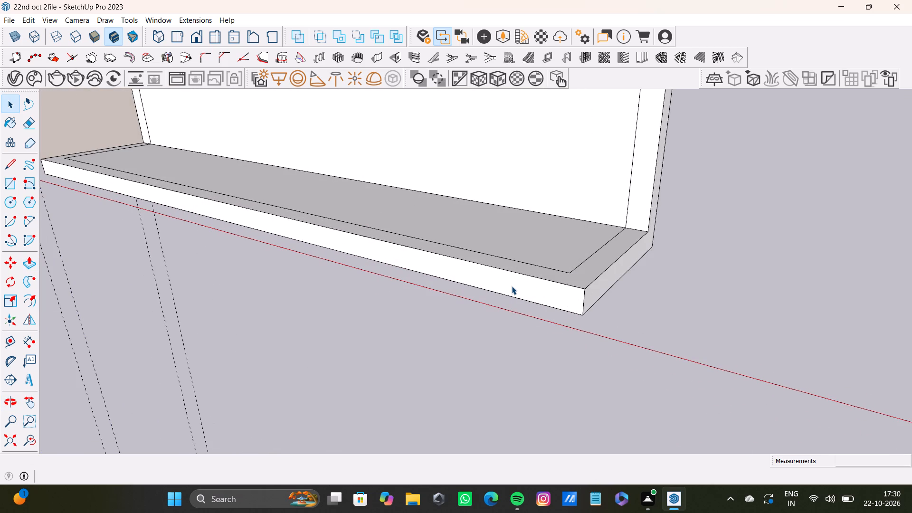
pyautogui.click(512, 286)
pyautogui.press('p')
pyautogui.moveTo(515, 285); pyautogui.dragTo(404, 295)
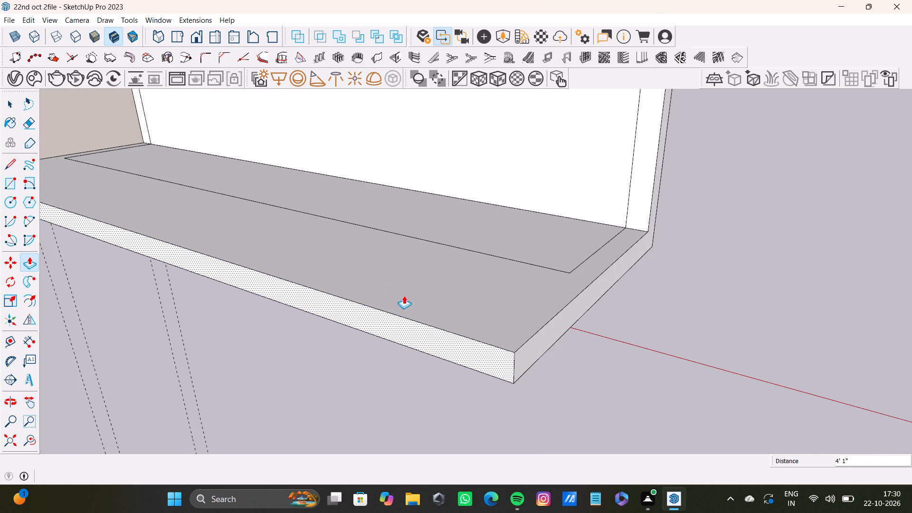
pyautogui.moveTo(404, 295); pyautogui.dragTo(364, 315)
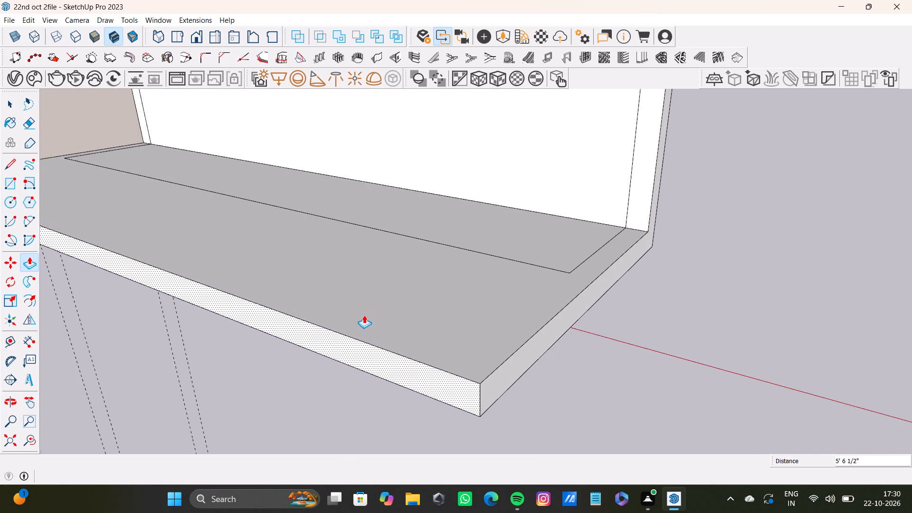
pyautogui.moveTo(364, 315); pyautogui.dragTo(362, 315)
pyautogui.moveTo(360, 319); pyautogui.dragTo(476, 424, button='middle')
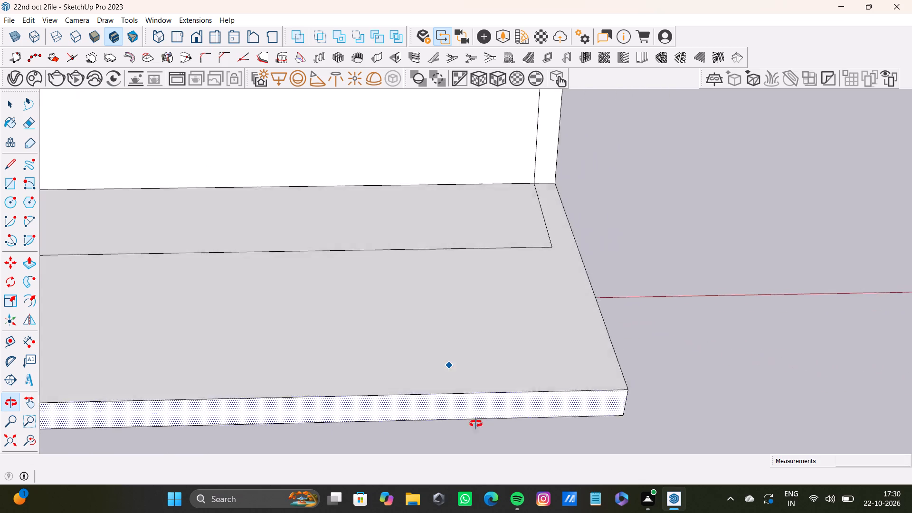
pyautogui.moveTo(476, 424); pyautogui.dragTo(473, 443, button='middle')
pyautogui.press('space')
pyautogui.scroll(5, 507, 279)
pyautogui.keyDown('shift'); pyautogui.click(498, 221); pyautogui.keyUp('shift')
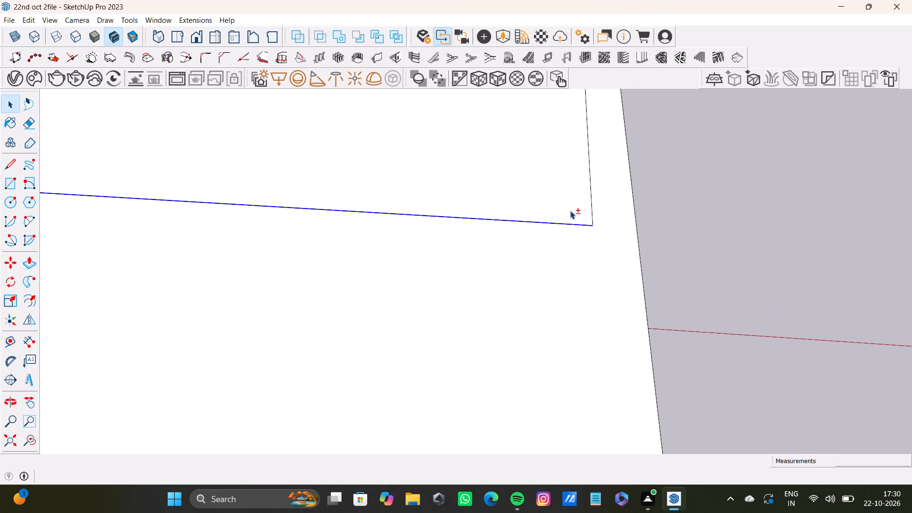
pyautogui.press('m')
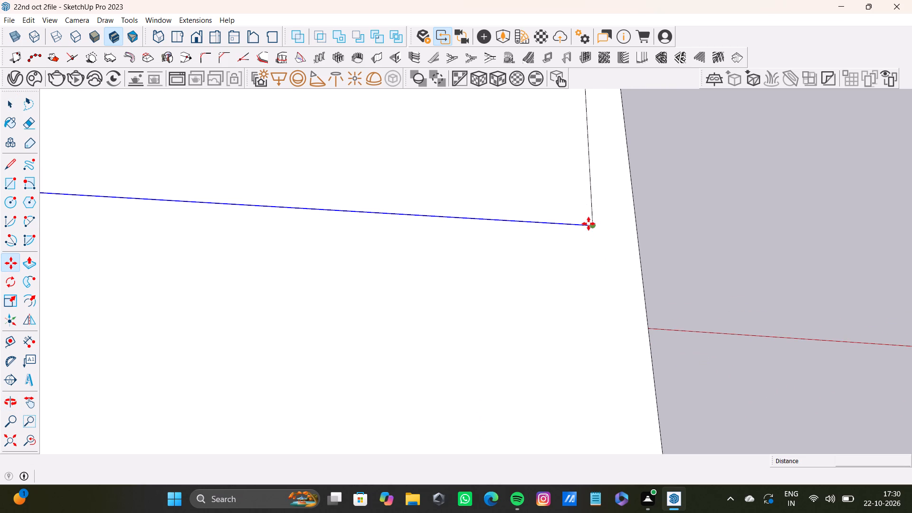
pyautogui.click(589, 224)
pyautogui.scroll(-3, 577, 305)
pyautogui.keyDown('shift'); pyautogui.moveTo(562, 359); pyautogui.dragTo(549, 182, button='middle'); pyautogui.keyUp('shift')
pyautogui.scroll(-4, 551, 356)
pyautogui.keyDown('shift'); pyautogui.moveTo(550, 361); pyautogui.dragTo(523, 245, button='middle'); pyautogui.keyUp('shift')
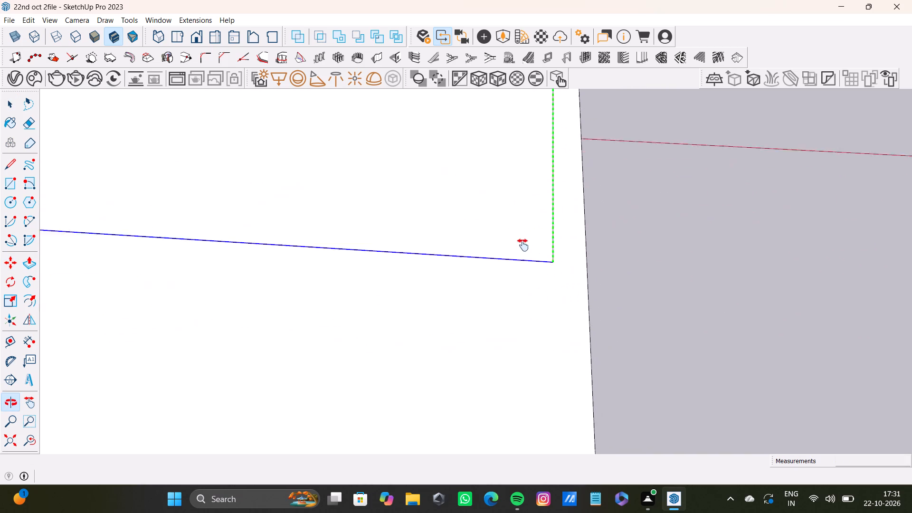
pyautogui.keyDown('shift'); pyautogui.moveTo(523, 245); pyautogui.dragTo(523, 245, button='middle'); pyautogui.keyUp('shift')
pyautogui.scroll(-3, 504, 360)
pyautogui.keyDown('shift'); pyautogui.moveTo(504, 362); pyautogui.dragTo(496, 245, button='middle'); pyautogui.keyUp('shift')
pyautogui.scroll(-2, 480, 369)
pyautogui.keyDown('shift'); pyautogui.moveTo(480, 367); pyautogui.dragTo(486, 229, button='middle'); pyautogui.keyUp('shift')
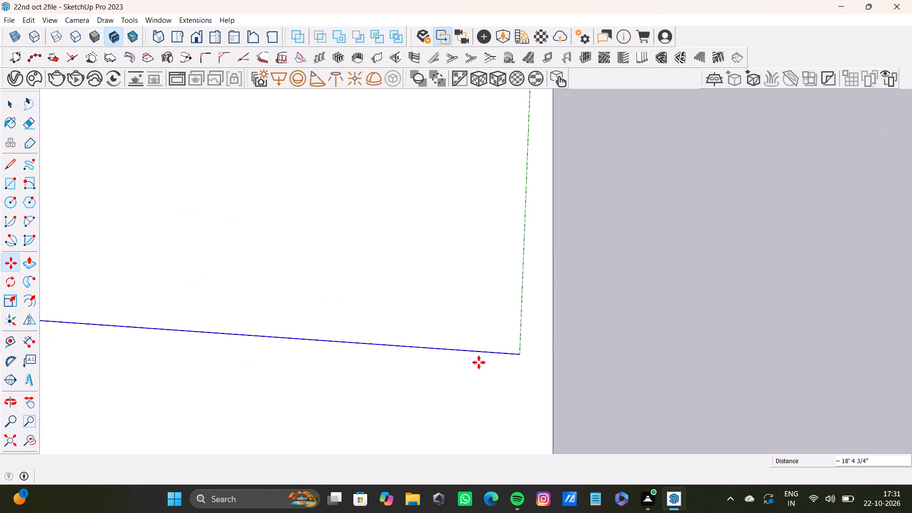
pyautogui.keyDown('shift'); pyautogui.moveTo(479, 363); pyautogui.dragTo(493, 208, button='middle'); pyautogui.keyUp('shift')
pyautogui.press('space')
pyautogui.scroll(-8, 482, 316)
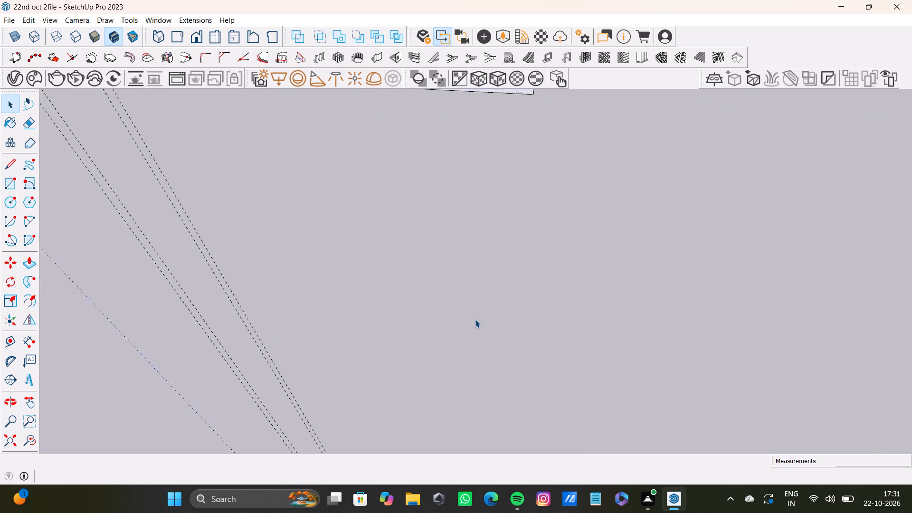
# Move the floor slab's inner border line forward by about 5' 6", close to the new front edge.
pyautogui.moveTo(422, 178); pyautogui.dragTo(372, 212, button='middle')
pyautogui.scroll(3, 443, 205)
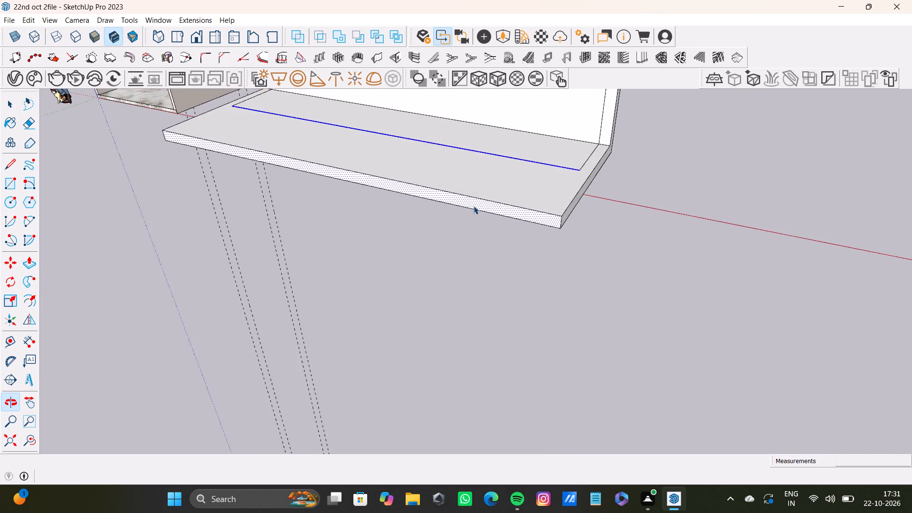
pyautogui.click(493, 205)
pyautogui.click(587, 158)
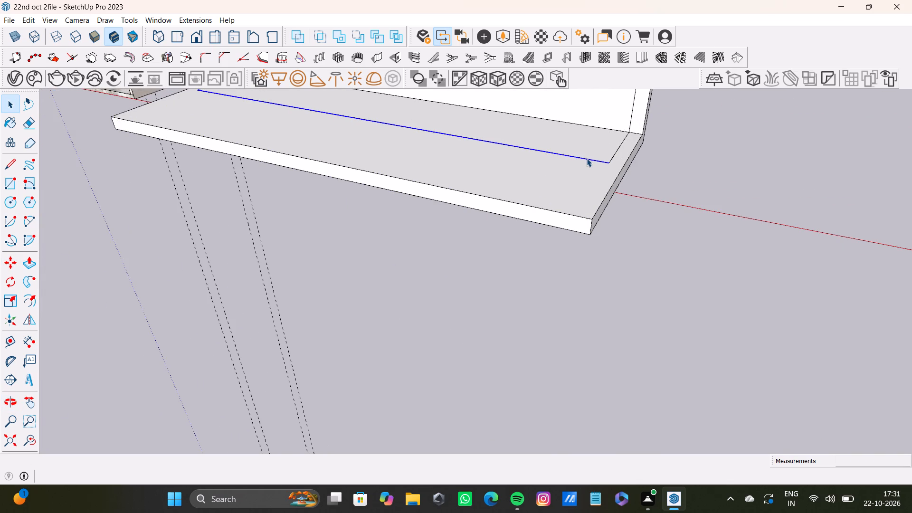
pyautogui.press('m')
pyautogui.click(607, 164)
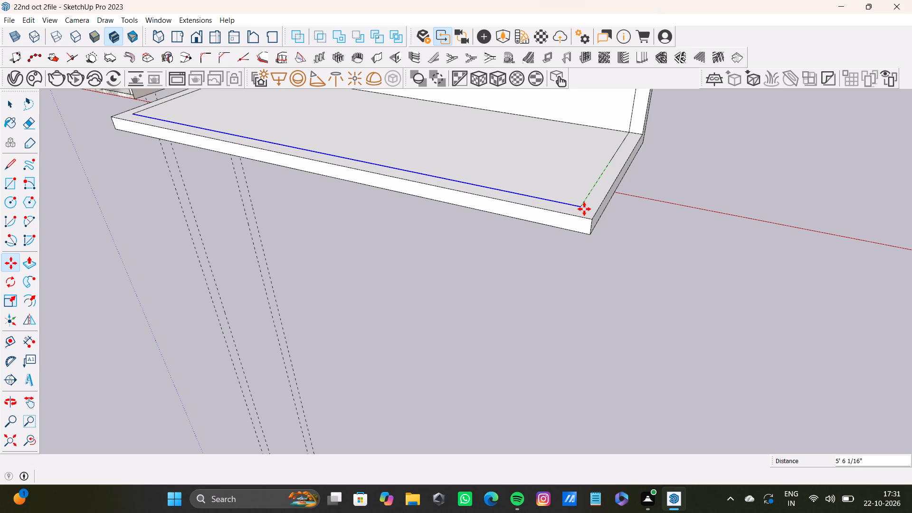
pyautogui.click(584, 209)
# Place a horizontal guide line about 1' 2 5/8" below the top edge of the back wall.
pyautogui.scroll(-4, 481, 206)
pyautogui.moveTo(481, 205); pyautogui.dragTo(553, 209, button='middle')
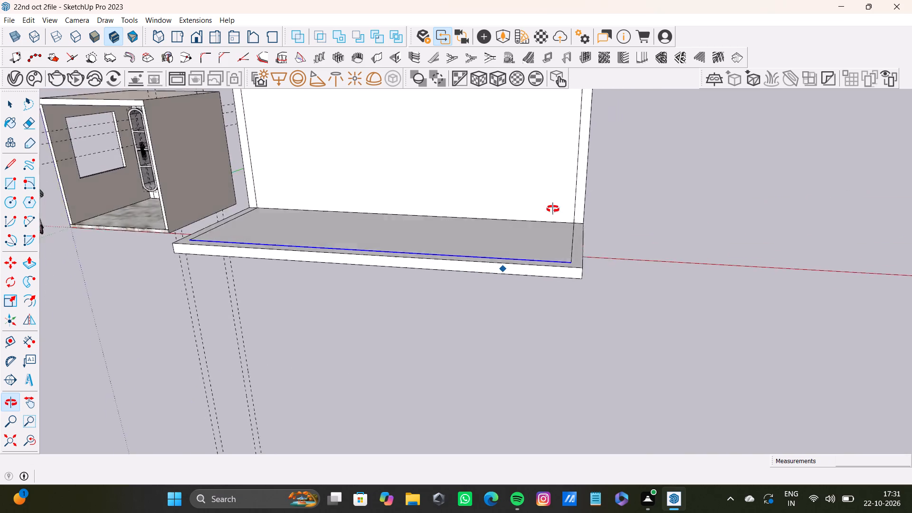
pyautogui.moveTo(553, 209); pyautogui.dragTo(584, 330, button='middle')
pyautogui.scroll(5, 289, 240)
pyautogui.moveTo(288, 240); pyautogui.dragTo(309, 256, button='middle')
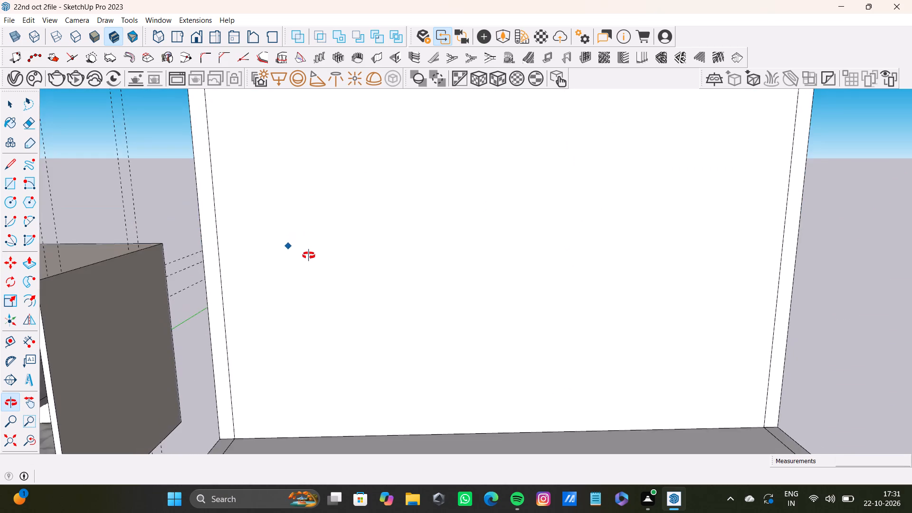
pyautogui.moveTo(309, 256); pyautogui.dragTo(301, 285, button='middle')
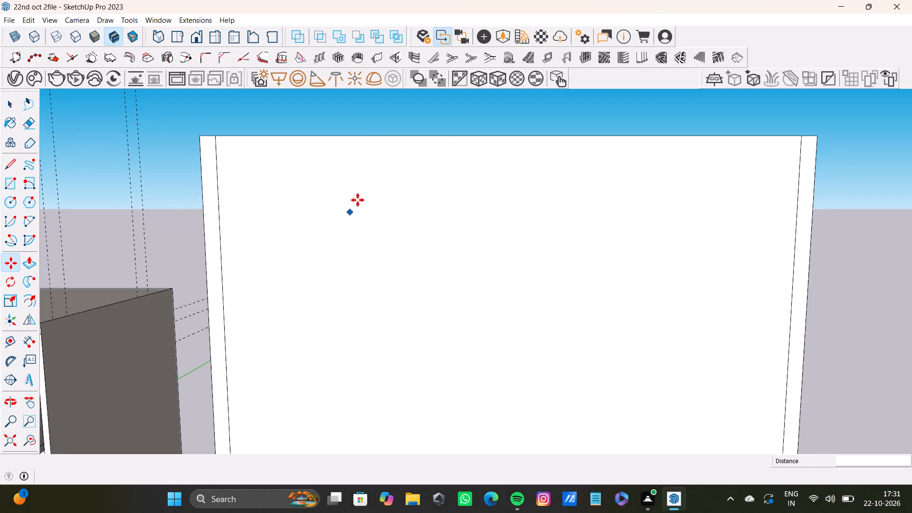
pyautogui.press('space')
pyautogui.press('t')
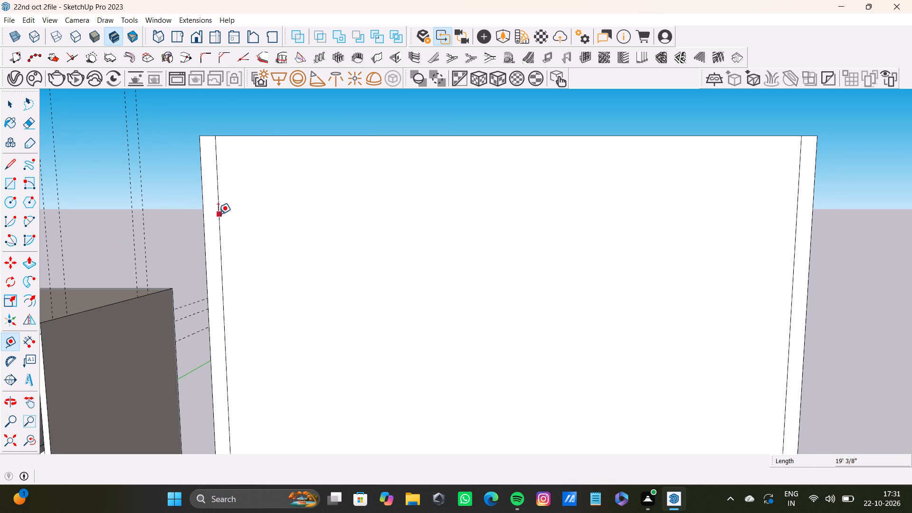
pyautogui.click(259, 137)
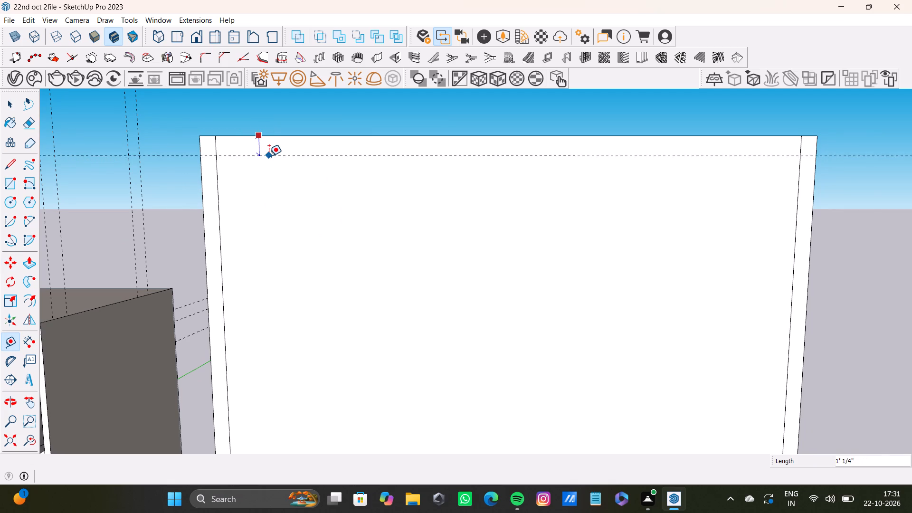
pyautogui.click(273, 160)
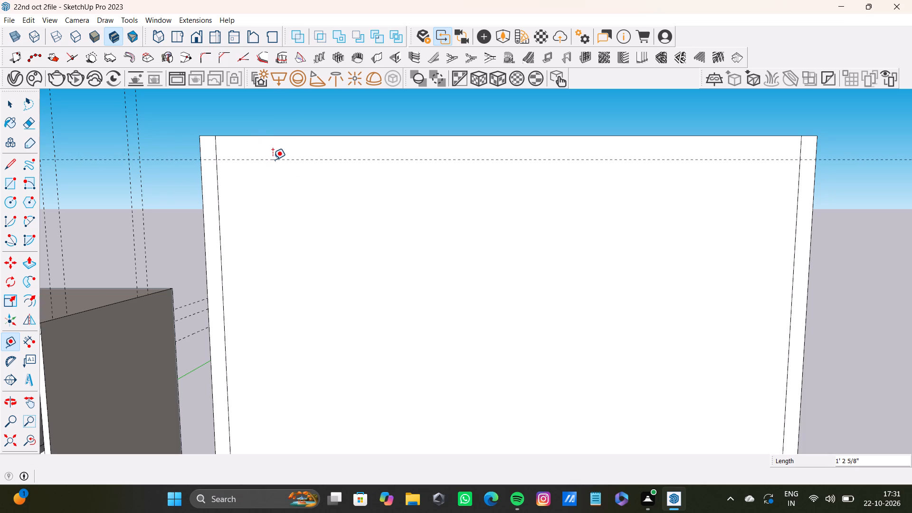
# Draw a rectangle on the back wall from its top edge down to the guide, between the two vertical border lines.
pyautogui.press('r')
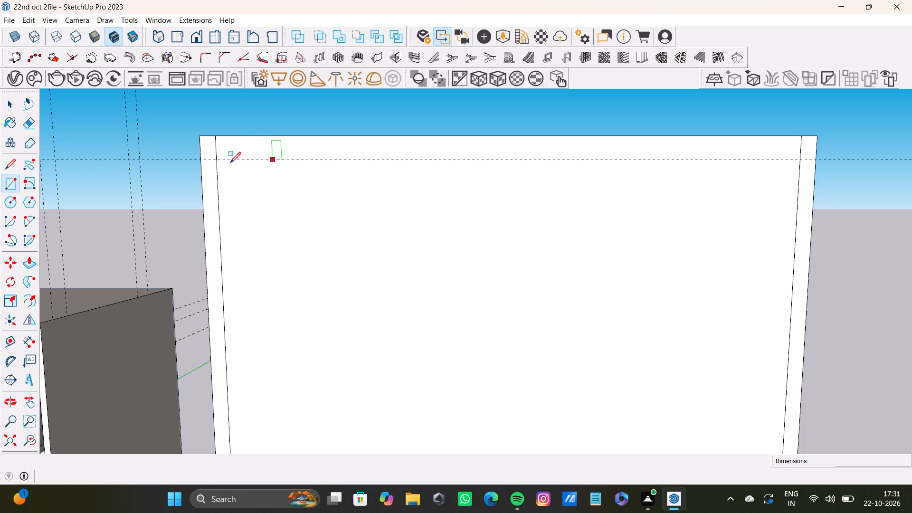
pyautogui.click(218, 138)
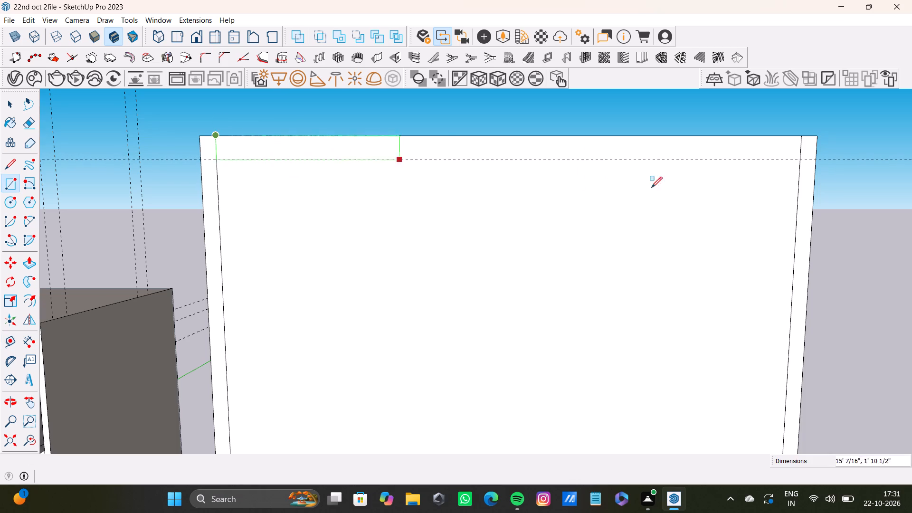
pyautogui.click(801, 158)
pyautogui.press('space')
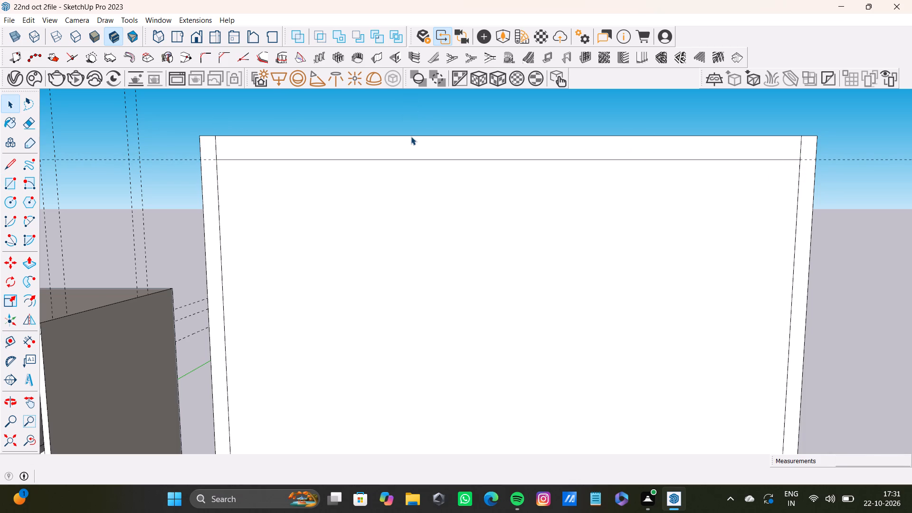
# Extrude the wall's top strip forward by about 12' 4" to form a roof slab over the floor.
pyautogui.click(411, 137)
pyautogui.click(417, 144)
pyautogui.moveTo(582, 200); pyautogui.dragTo(459, 208, button='middle')
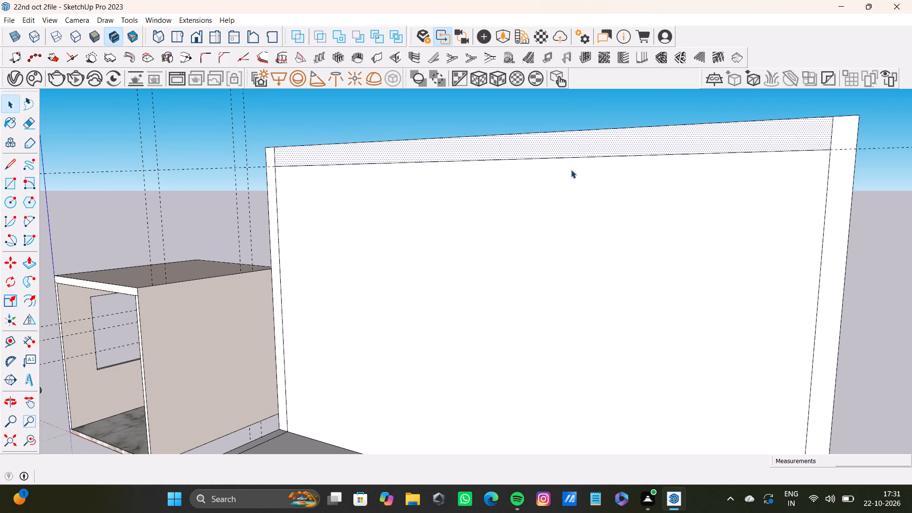
pyautogui.press('p')
pyautogui.moveTo(596, 145); pyautogui.dragTo(441, 168)
pyautogui.scroll(-12, 445, 176)
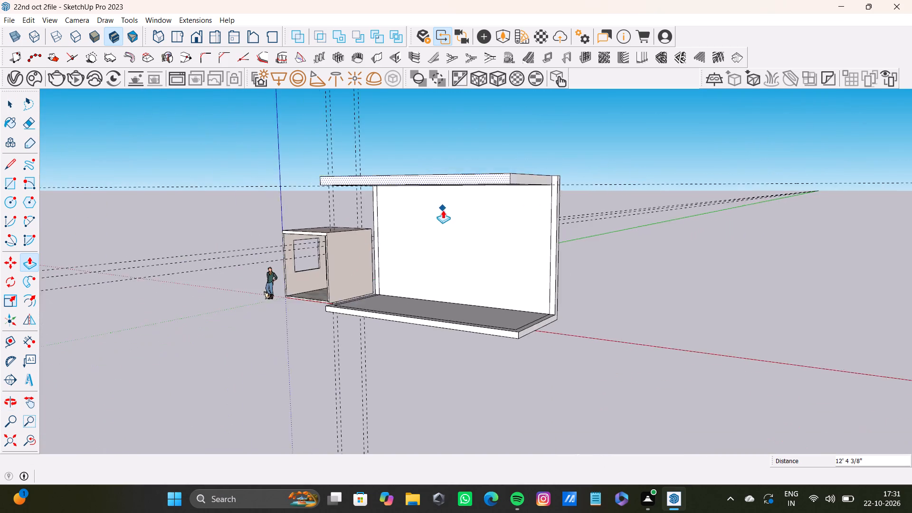
pyautogui.keyDown('shift'); pyautogui.moveTo(443, 210); pyautogui.dragTo(332, 209, button='middle'); pyautogui.keyUp('shift')
pyautogui.moveTo(370, 179); pyautogui.dragTo(378, 325)
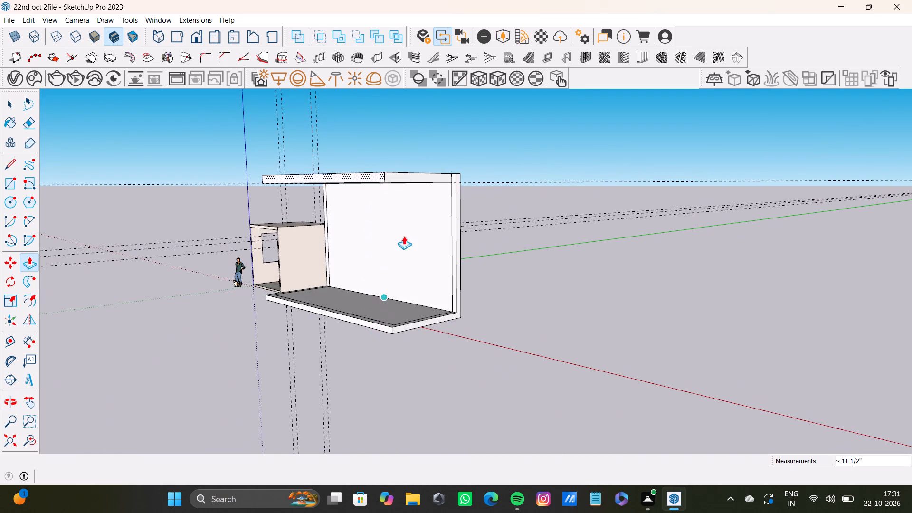
# Draw a line along the guide across the back wall's right border strip, level with the roof slab's underside.
pyautogui.scroll(6, 413, 209)
pyautogui.moveTo(422, 199); pyautogui.dragTo(446, 195, button='middle')
pyautogui.press('space')
pyautogui.scroll(6, 482, 176)
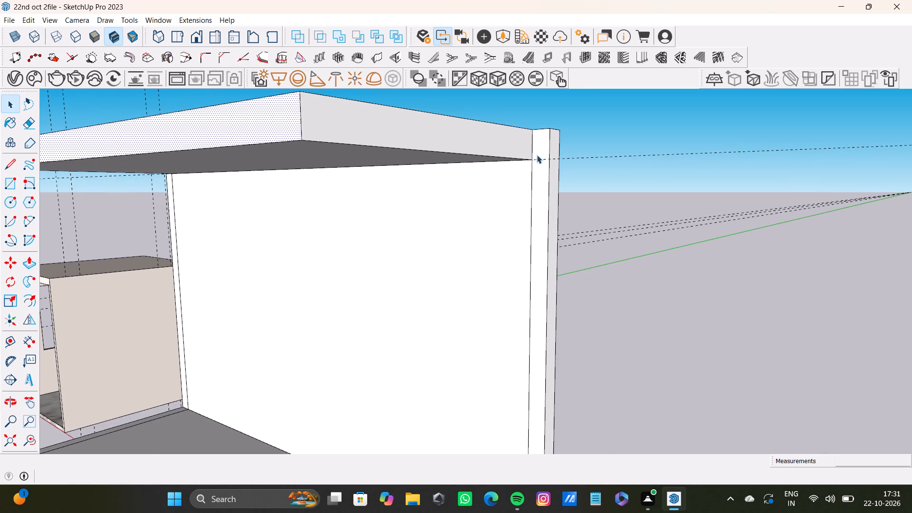
pyautogui.press('l')
pyautogui.scroll(6, 532, 171)
pyautogui.click(532, 151)
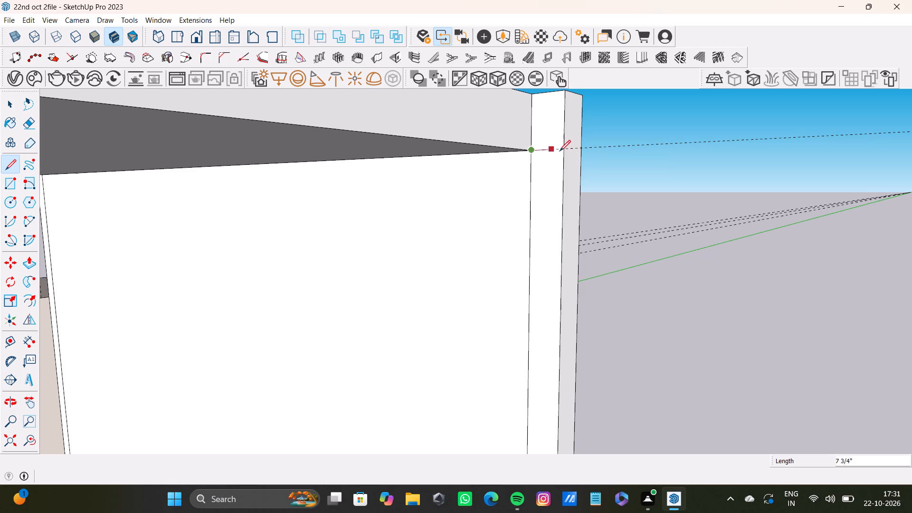
pyautogui.click(563, 151)
pyautogui.press('space')
# Extrude the top of the right border strip forward in successive pulls to meet the roof slab's front face.
pyautogui.click(554, 133)
pyautogui.press('p')
pyautogui.moveTo(554, 133); pyautogui.dragTo(252, 149)
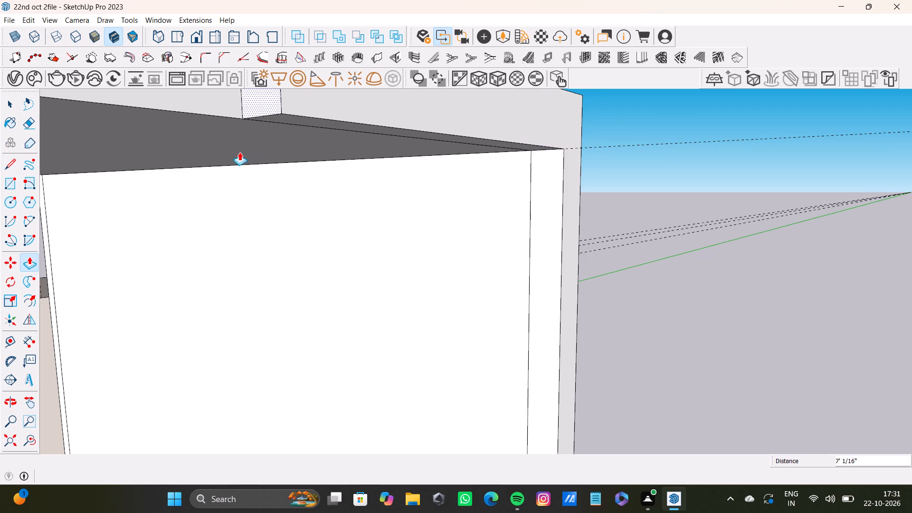
pyautogui.scroll(-3, 239, 152)
pyautogui.keyDown('shift'); pyautogui.moveTo(237, 157); pyautogui.dragTo(450, 216, button='middle'); pyautogui.keyUp('shift')
pyautogui.moveTo(556, 179); pyautogui.dragTo(411, 154)
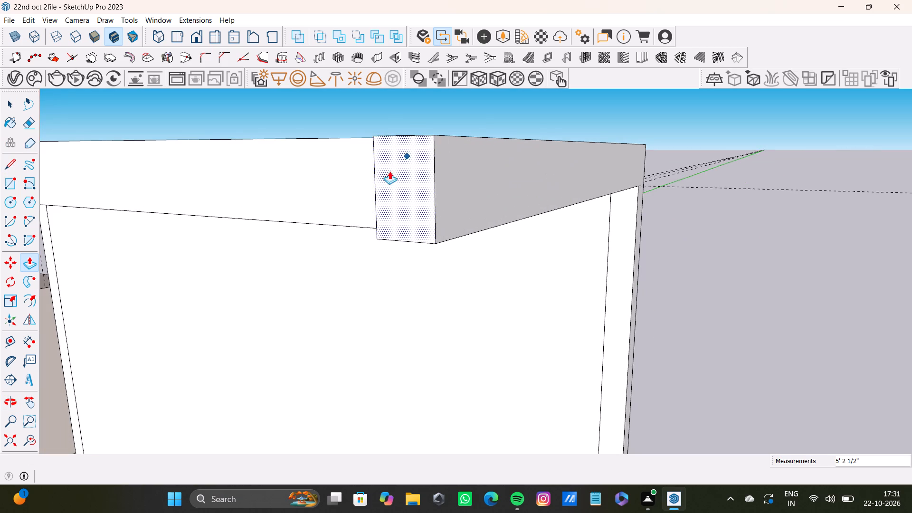
pyautogui.moveTo(389, 171); pyautogui.dragTo(519, 262, button='middle')
pyautogui.moveTo(397, 200); pyautogui.dragTo(364, 154)
# Draw a line along the guide across the back wall's left border strip, level with the roof slab's underside.
pyautogui.scroll(-5, 352, 165)
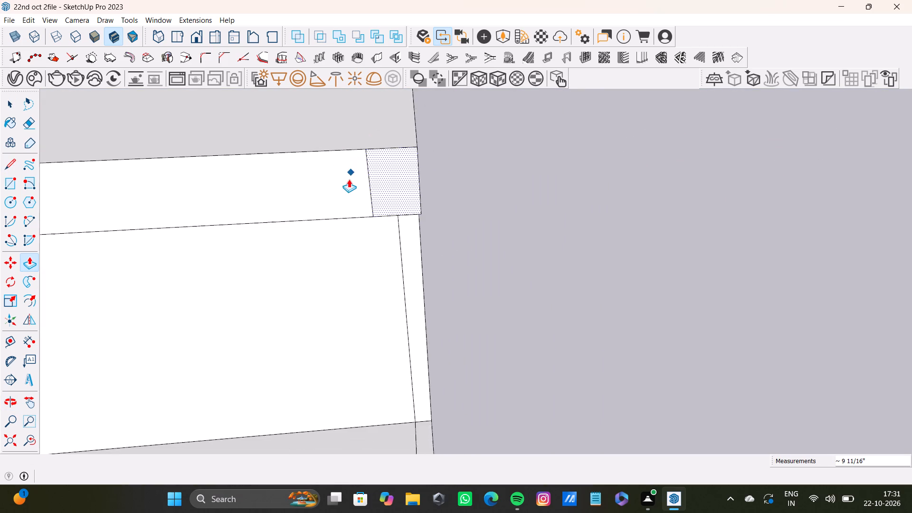
pyautogui.scroll(-9, 349, 179)
pyautogui.keyDown('shift'); pyautogui.moveTo(345, 190); pyautogui.dragTo(511, 201, button='middle'); pyautogui.keyUp('shift')
pyautogui.scroll(-8, 468, 219)
pyautogui.keyDown('shift'); pyautogui.moveTo(431, 230); pyautogui.dragTo(619, 246, button='middle'); pyautogui.keyUp('shift')
pyautogui.scroll(6, 456, 225)
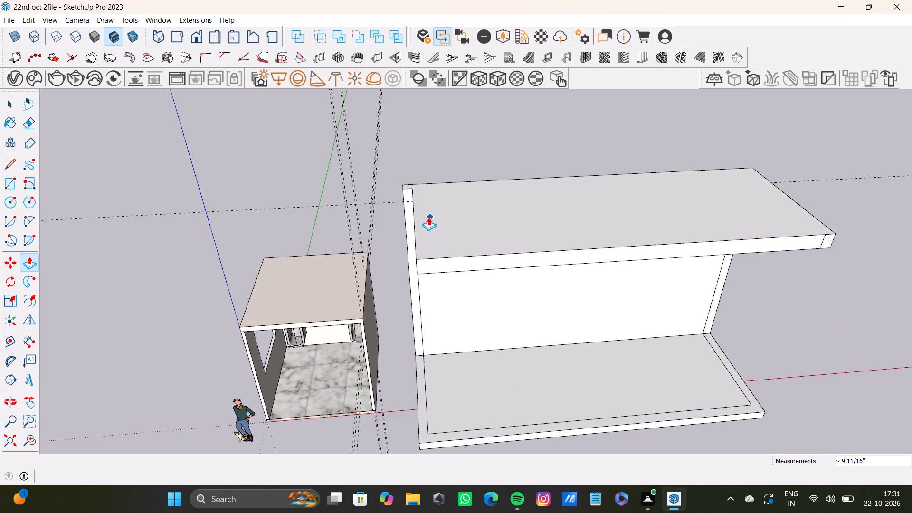
pyautogui.scroll(9, 428, 217)
pyautogui.press('space')
pyautogui.moveTo(402, 201); pyautogui.dragTo(527, 197, button='middle')
pyautogui.moveTo(505, 190); pyautogui.dragTo(493, 168, button='middle')
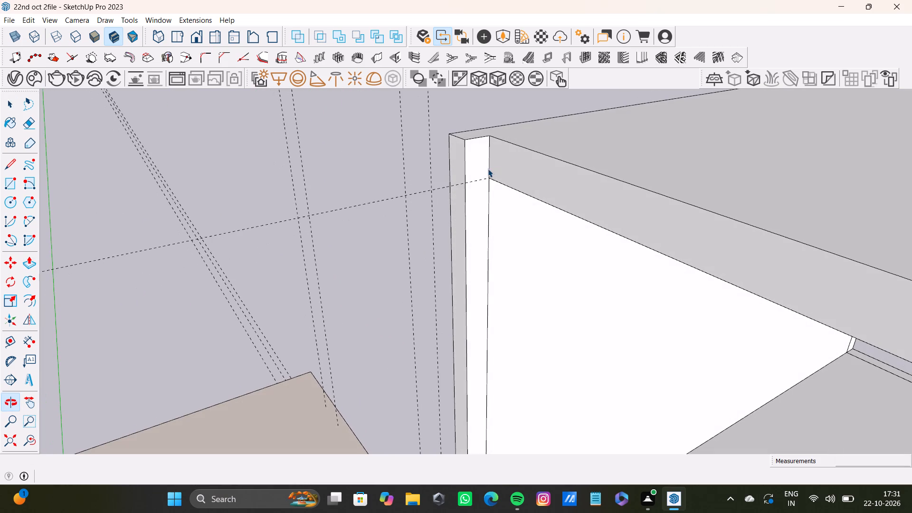
pyautogui.press('p')
pyautogui.scroll(4, 461, 180)
pyautogui.press('l')
pyautogui.scroll(6, 464, 180)
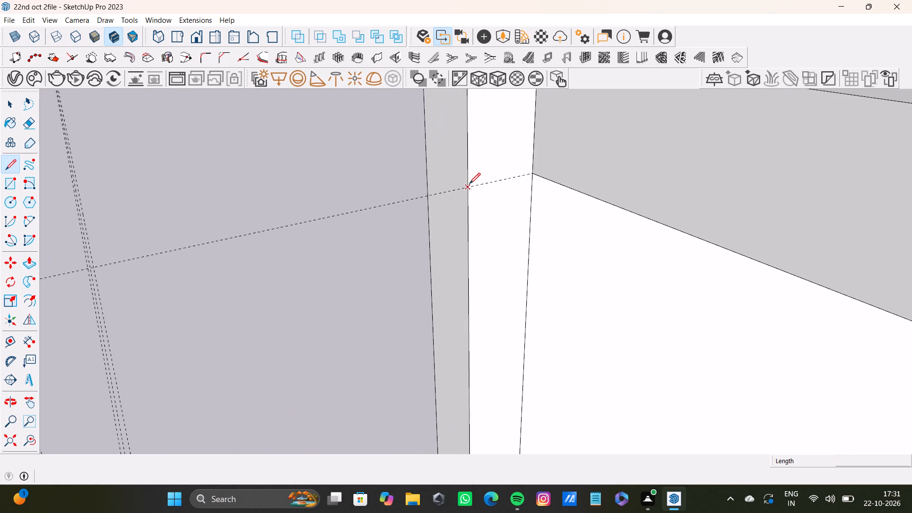
pyautogui.click(469, 185)
pyautogui.press('space')
pyautogui.press('l')
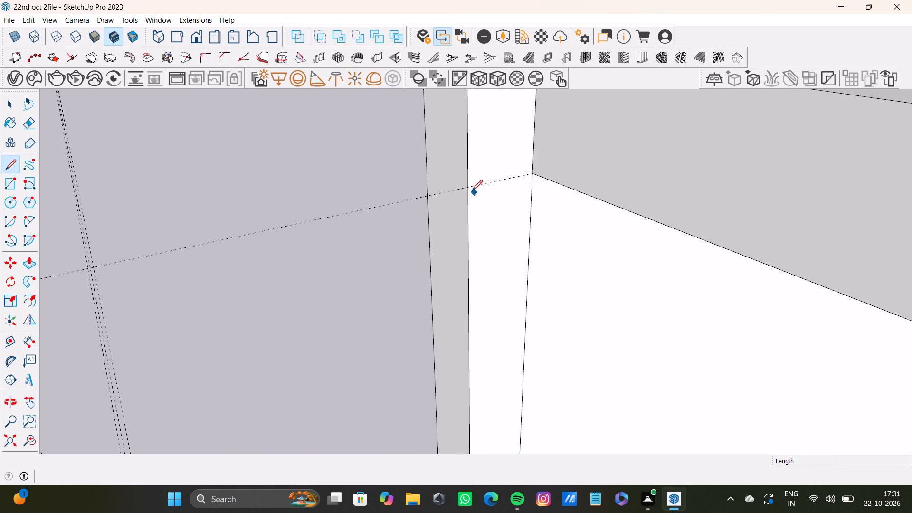
pyautogui.click(468, 187)
pyautogui.click(532, 171)
pyautogui.press('space')
# Extrude the top of the left border strip forward in successive pulls to meet the roof slab's front face.
pyautogui.click(503, 153)
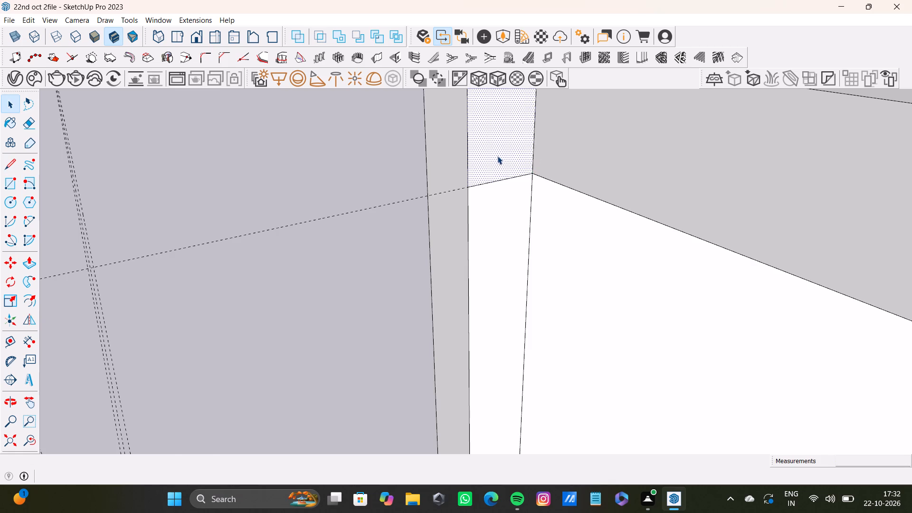
pyautogui.scroll(-12, 490, 165)
pyautogui.keyDown('shift'); pyautogui.moveTo(485, 166); pyautogui.dragTo(465, 165, button='middle'); pyautogui.keyUp('shift')
pyautogui.press('p')
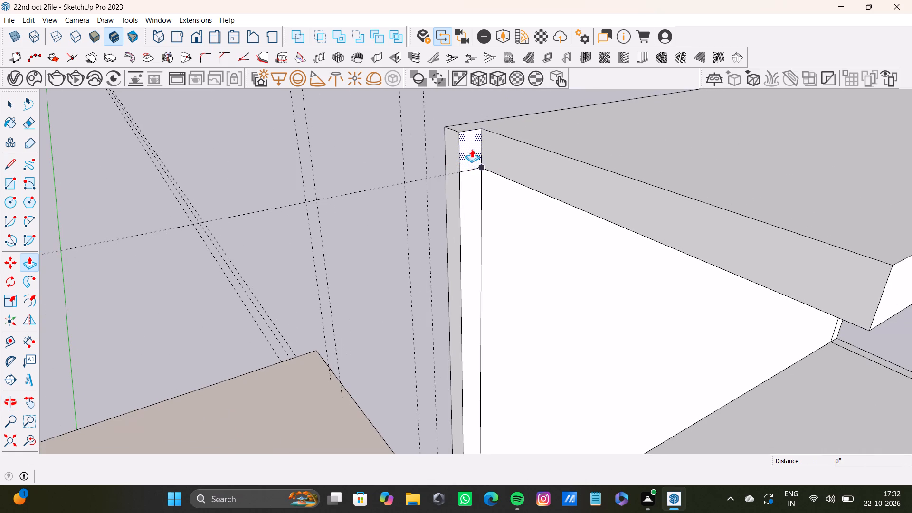
pyautogui.moveTo(472, 149); pyautogui.dragTo(541, 206)
pyautogui.moveTo(512, 180); pyautogui.dragTo(645, 264)
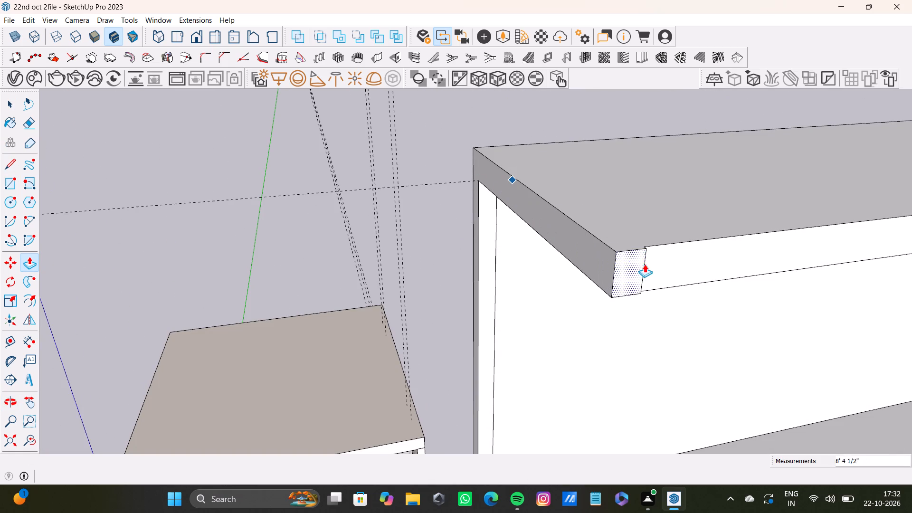
pyautogui.moveTo(645, 264); pyautogui.dragTo(659, 247)
pyautogui.scroll(4, 636, 260)
pyautogui.press('space')
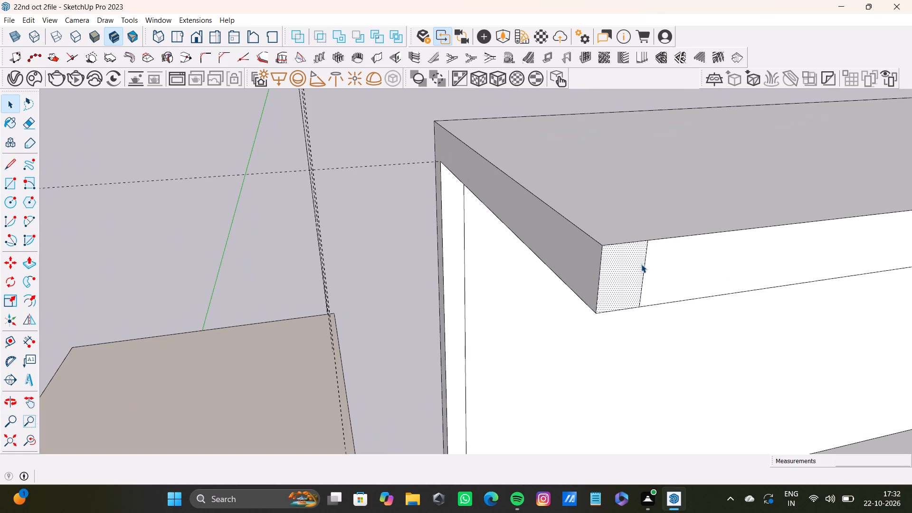
# Delete the vertical seam line at the left end of the roof slab's front face.
pyautogui.click(644, 271)
pyautogui.press('Delete')
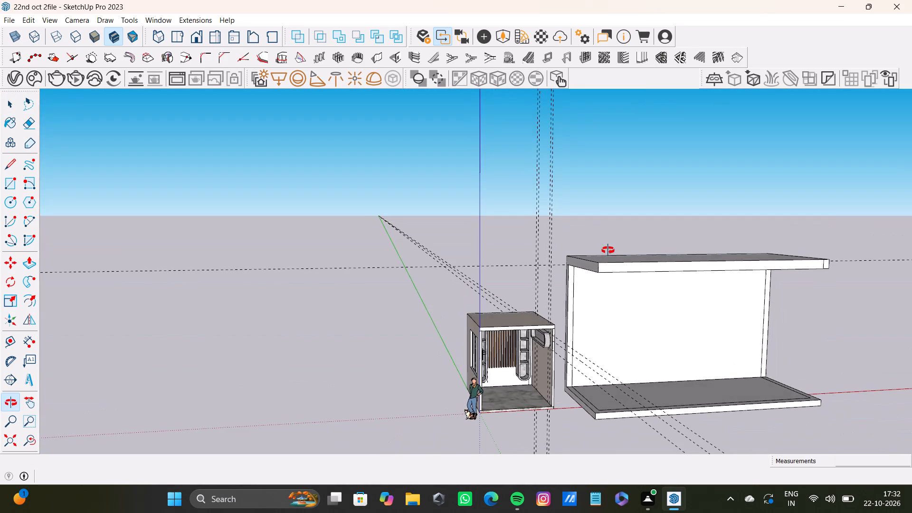
# Push the central underside face of the roof slab upward by about 3 1/2" to thin the slab.
pyautogui.scroll(2, 334, 278)
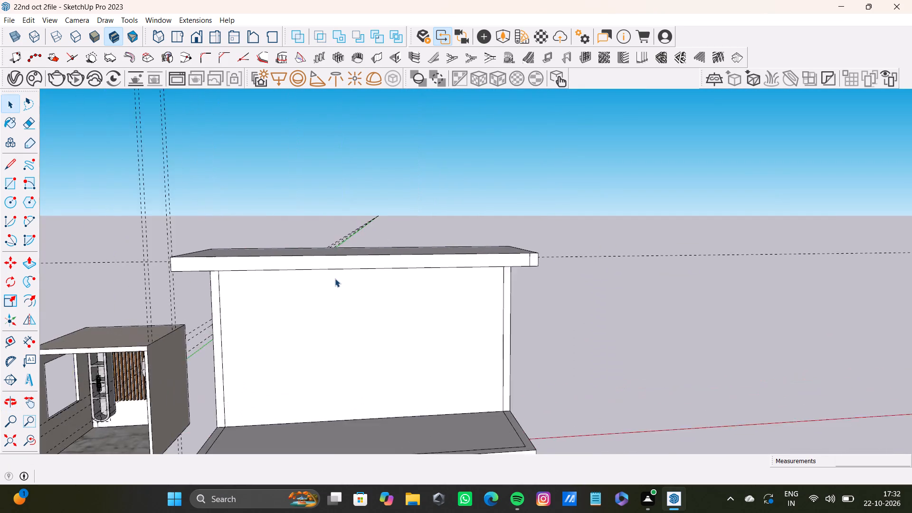
pyautogui.scroll(3, 335, 278)
pyautogui.moveTo(333, 275); pyautogui.dragTo(309, 192, button='middle')
pyautogui.click(304, 222)
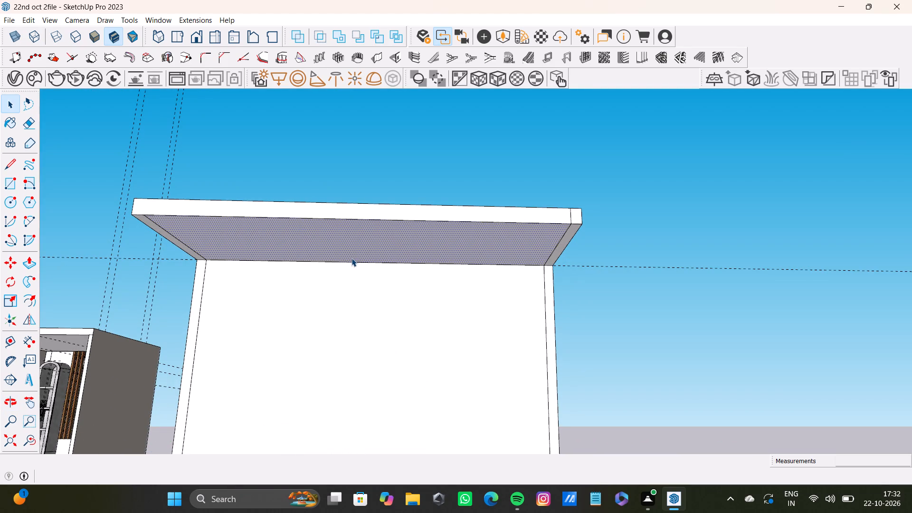
pyautogui.press('p')
pyautogui.click(351, 244)
pyautogui.press('space')
# Push the underside of the roof's left border strip up 3 1/2", flush with the central underside.
pyautogui.scroll(6, 119, 219)
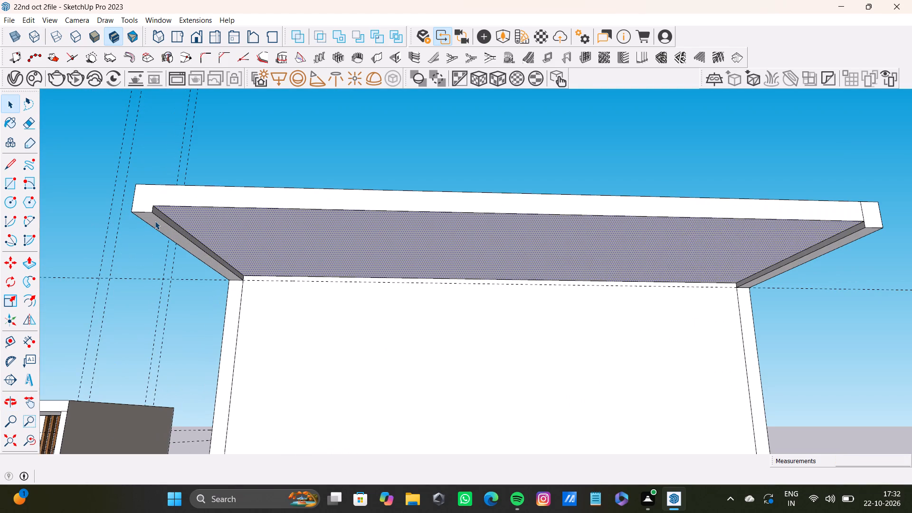
pyautogui.click(155, 221)
pyautogui.press('p')
pyautogui.moveTo(155, 221); pyautogui.dragTo(163, 211)
pyautogui.press('space')
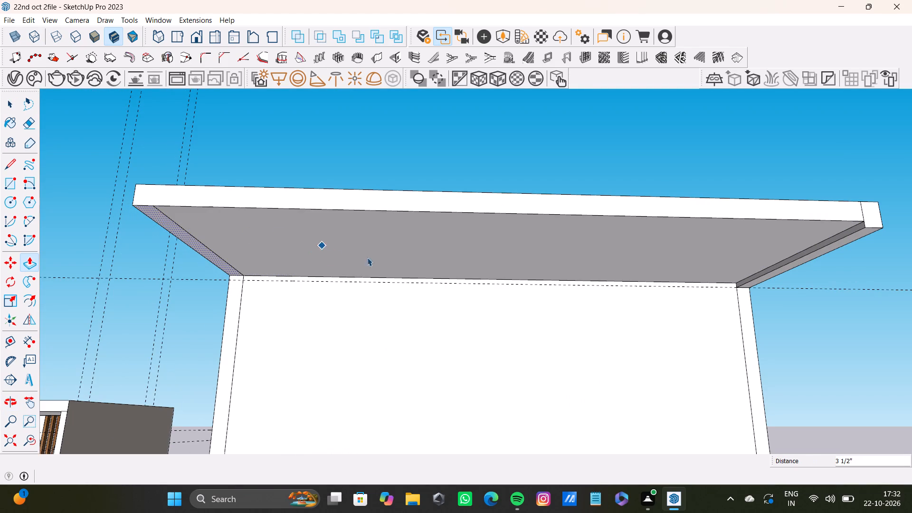
# Push the underside of the roof's right border strip up 3 1/2", flush with the central underside.
pyautogui.scroll(-7, 532, 321)
pyautogui.keyDown('shift'); pyautogui.moveTo(532, 322); pyautogui.dragTo(338, 304, button='middle'); pyautogui.keyUp('shift')
pyautogui.scroll(9, 430, 283)
pyautogui.press('space')
pyautogui.click(471, 264)
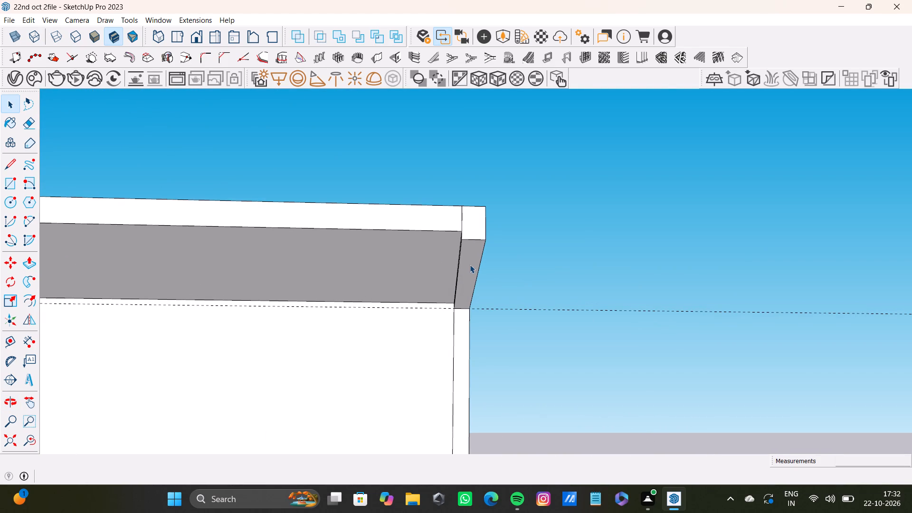
pyautogui.press('p')
pyautogui.moveTo(470, 265); pyautogui.dragTo(447, 242)
pyautogui.scroll(-6, 447, 256)
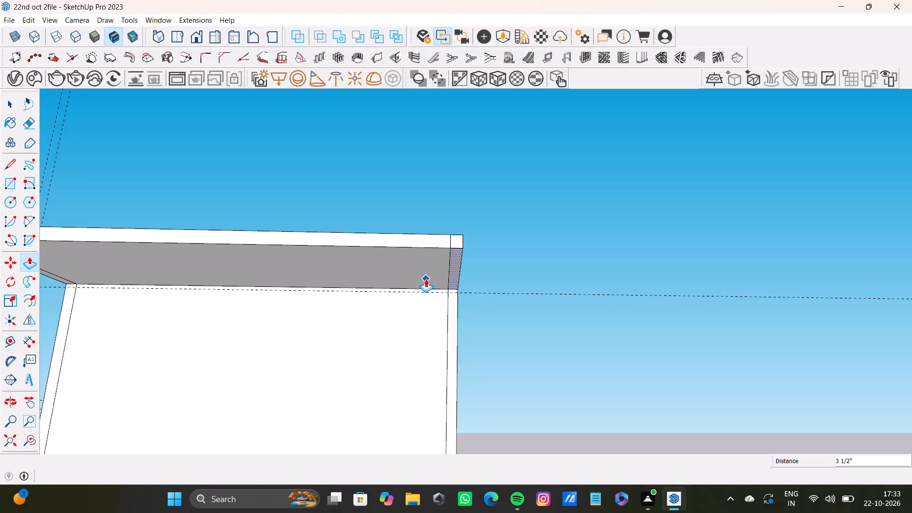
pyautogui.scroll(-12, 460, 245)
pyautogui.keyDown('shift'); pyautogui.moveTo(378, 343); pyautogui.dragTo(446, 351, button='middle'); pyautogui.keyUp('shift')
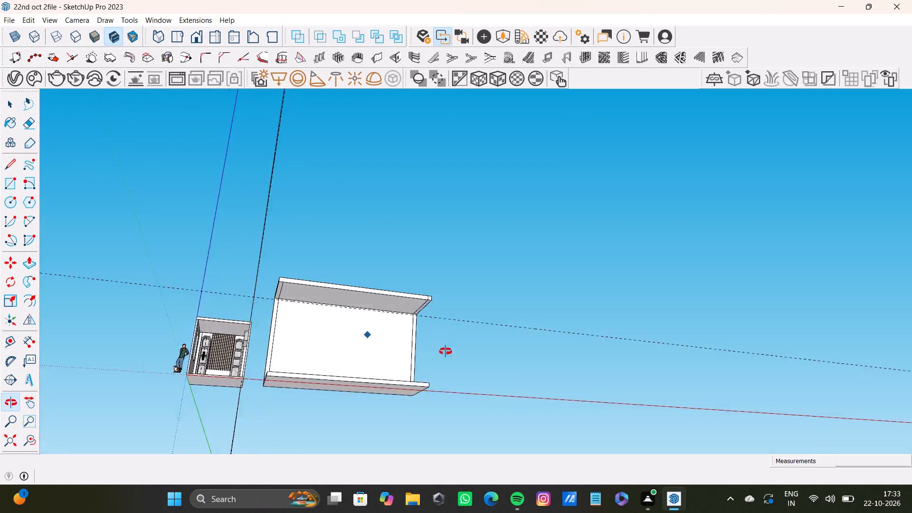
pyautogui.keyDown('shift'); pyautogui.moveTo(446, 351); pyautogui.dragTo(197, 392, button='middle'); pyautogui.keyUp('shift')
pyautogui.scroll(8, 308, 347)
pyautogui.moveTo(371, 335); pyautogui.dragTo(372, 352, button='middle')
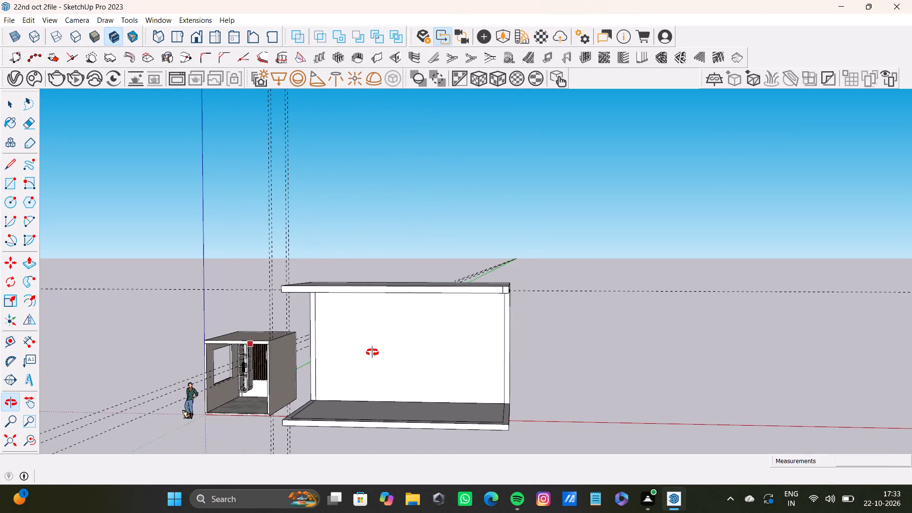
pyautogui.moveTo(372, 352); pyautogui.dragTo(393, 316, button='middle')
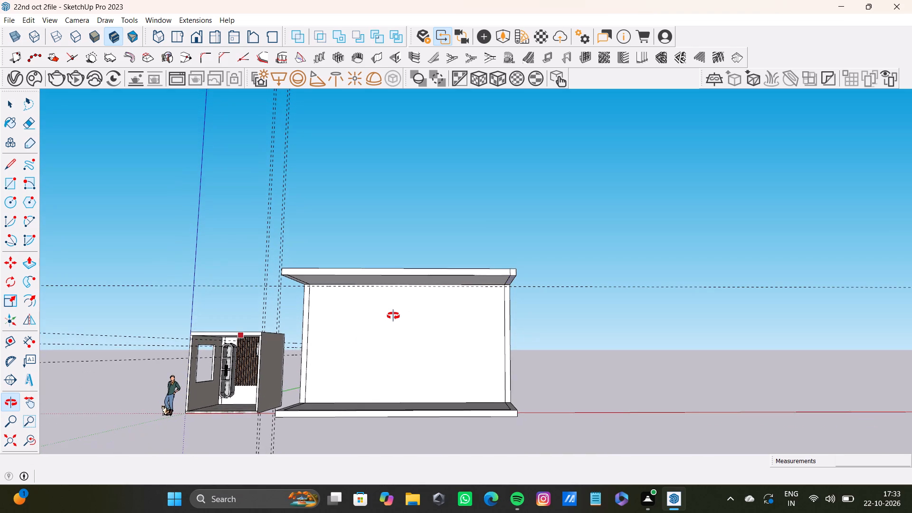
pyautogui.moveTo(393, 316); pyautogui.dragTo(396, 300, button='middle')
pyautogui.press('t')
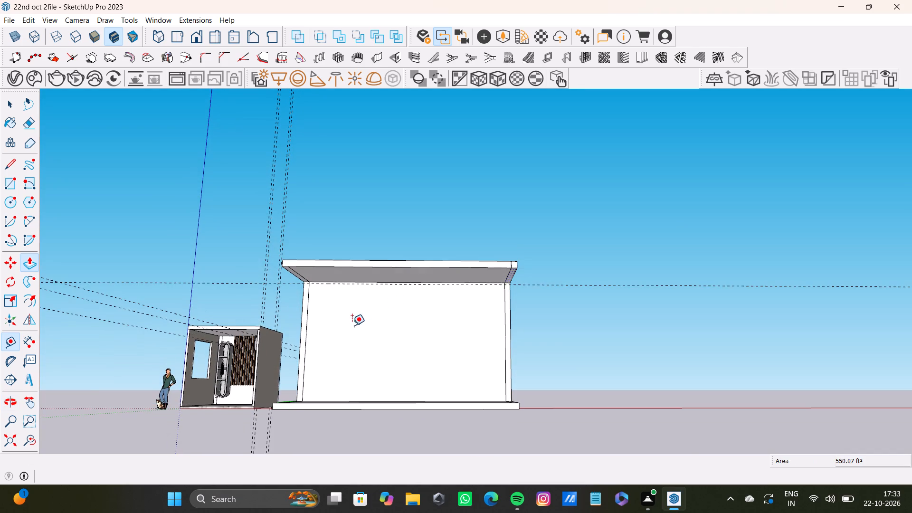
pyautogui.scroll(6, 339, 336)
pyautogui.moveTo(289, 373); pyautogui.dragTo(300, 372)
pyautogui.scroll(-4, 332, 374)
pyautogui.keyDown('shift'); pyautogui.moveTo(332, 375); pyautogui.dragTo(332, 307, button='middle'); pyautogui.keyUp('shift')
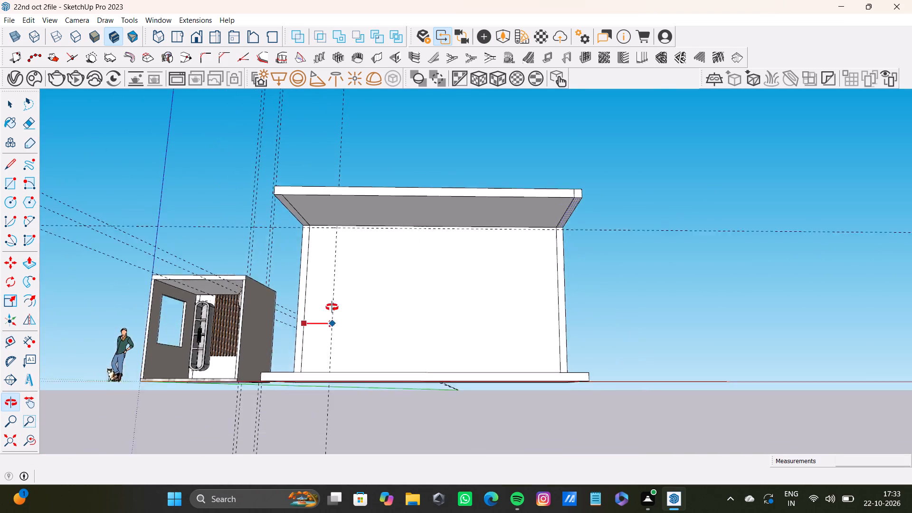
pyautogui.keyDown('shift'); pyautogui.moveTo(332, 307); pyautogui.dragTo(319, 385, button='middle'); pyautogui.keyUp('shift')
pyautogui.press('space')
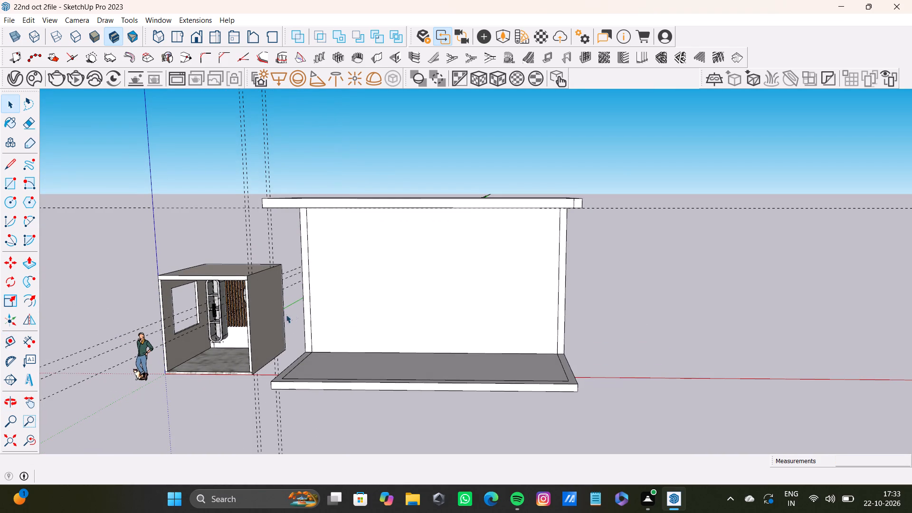
# Place a horizontal guide across the back wall about 4' 2 1/4" below the guide near the roof underside.
pyautogui.scroll(1, 292, 312)
pyautogui.moveTo(292, 312); pyautogui.dragTo(300, 219, button='middle')
pyautogui.keyDown('shift'); pyautogui.scroll(1, 300, 218); pyautogui.keyUp('shift')
pyautogui.press('t')
pyautogui.scroll(5, 344, 208)
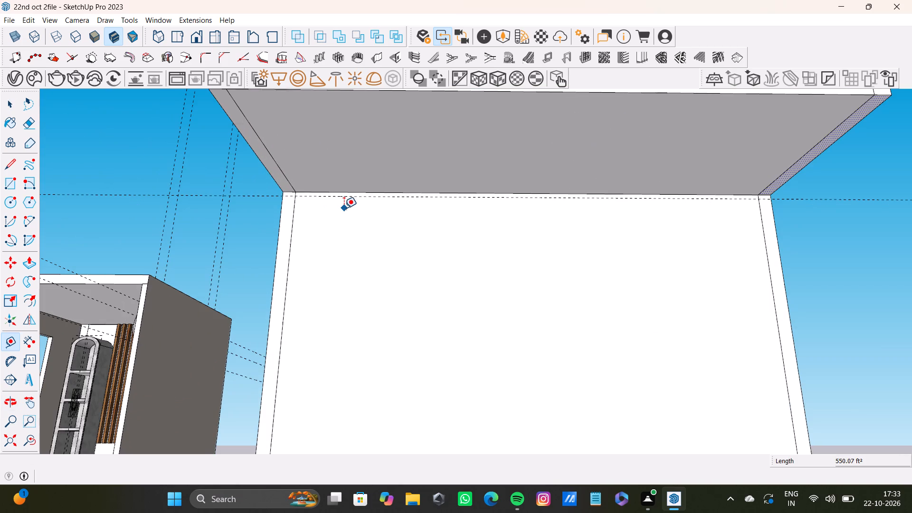
pyautogui.click(338, 196)
pyautogui.scroll(-4, 374, 355)
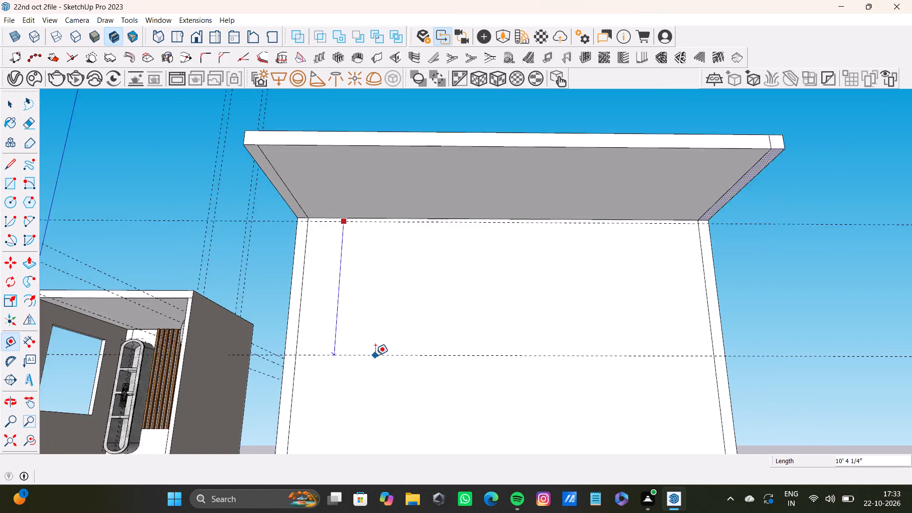
pyautogui.keyDown('shift'); pyautogui.moveTo(382, 353); pyautogui.dragTo(384, 396, button='middle'); pyautogui.keyUp('shift')
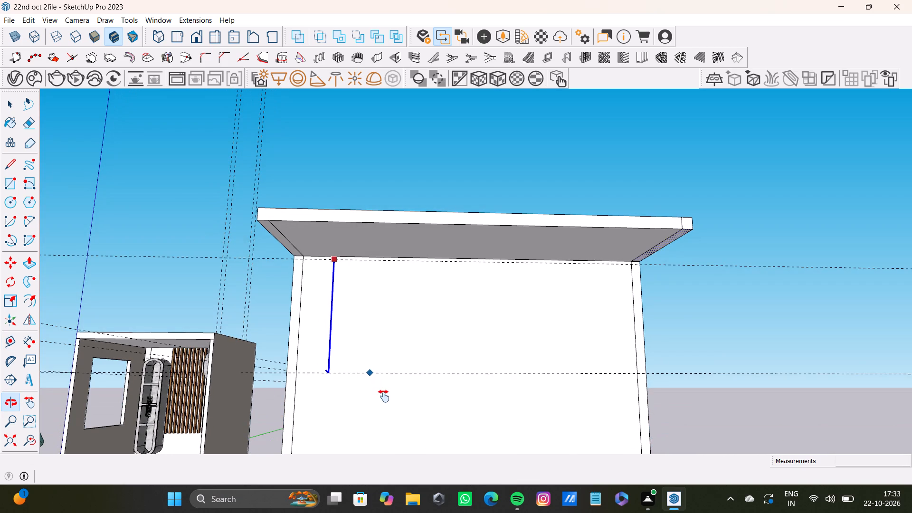
pyautogui.keyDown('shift'); pyautogui.moveTo(384, 396); pyautogui.dragTo(384, 432, button='middle'); pyautogui.keyUp('shift')
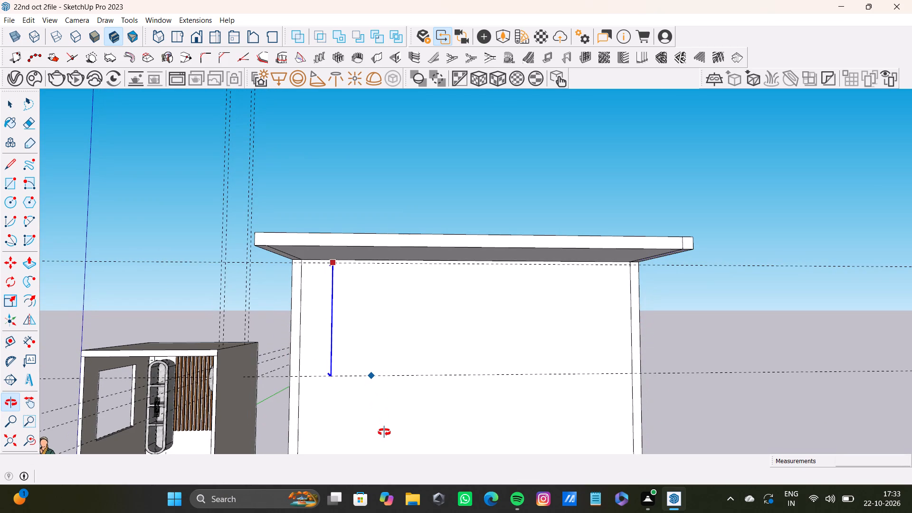
pyautogui.keyDown('shift'); pyautogui.moveTo(384, 432); pyautogui.dragTo(370, 426, button='middle'); pyautogui.keyUp('shift')
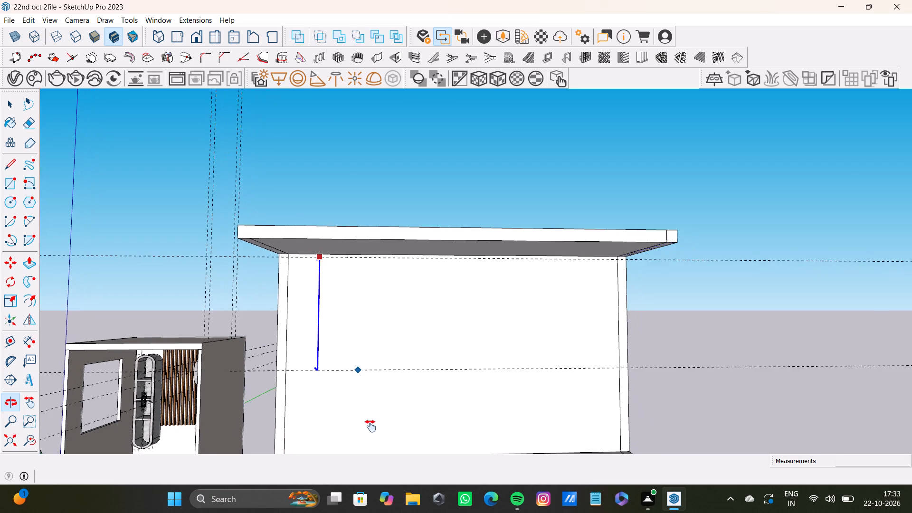
pyautogui.keyDown('shift'); pyautogui.moveTo(370, 426); pyautogui.dragTo(378, 418, button='middle'); pyautogui.keyUp('shift')
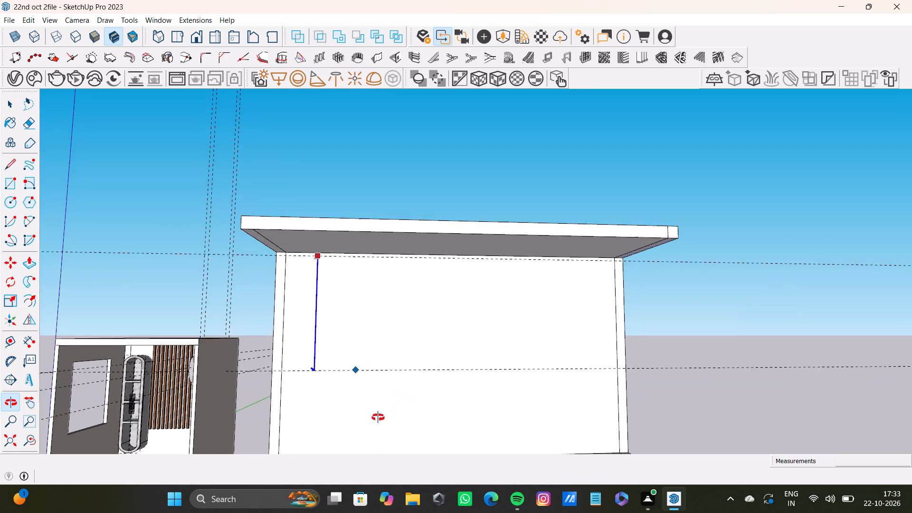
pyautogui.keyDown('shift'); pyautogui.moveTo(378, 418); pyautogui.dragTo(360, 420, button='middle'); pyautogui.keyUp('shift')
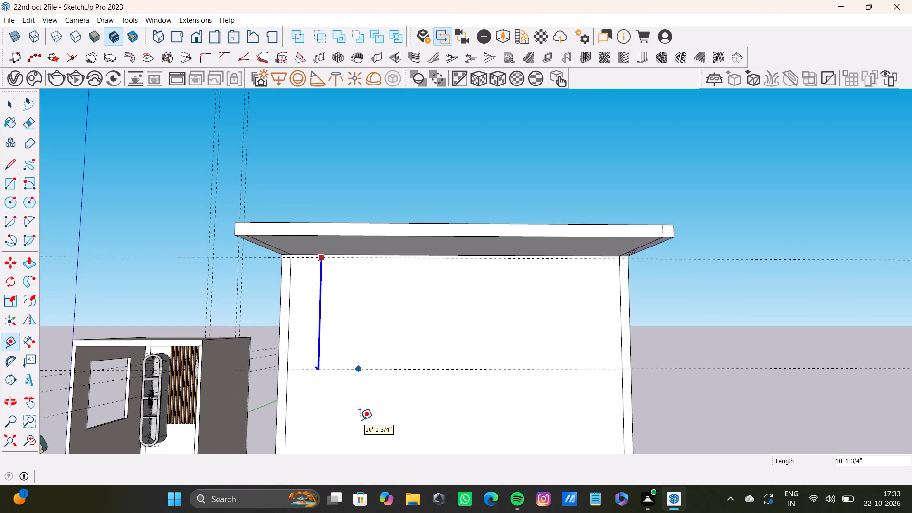
pyautogui.click(373, 304)
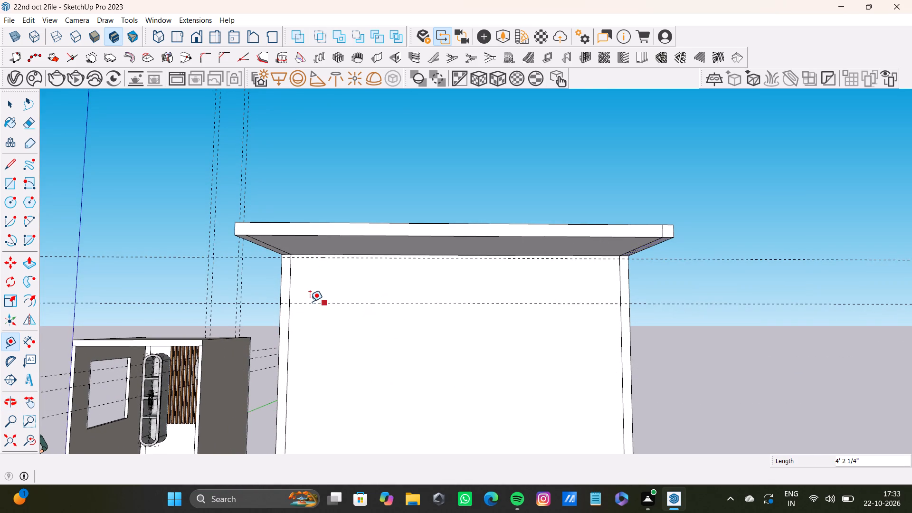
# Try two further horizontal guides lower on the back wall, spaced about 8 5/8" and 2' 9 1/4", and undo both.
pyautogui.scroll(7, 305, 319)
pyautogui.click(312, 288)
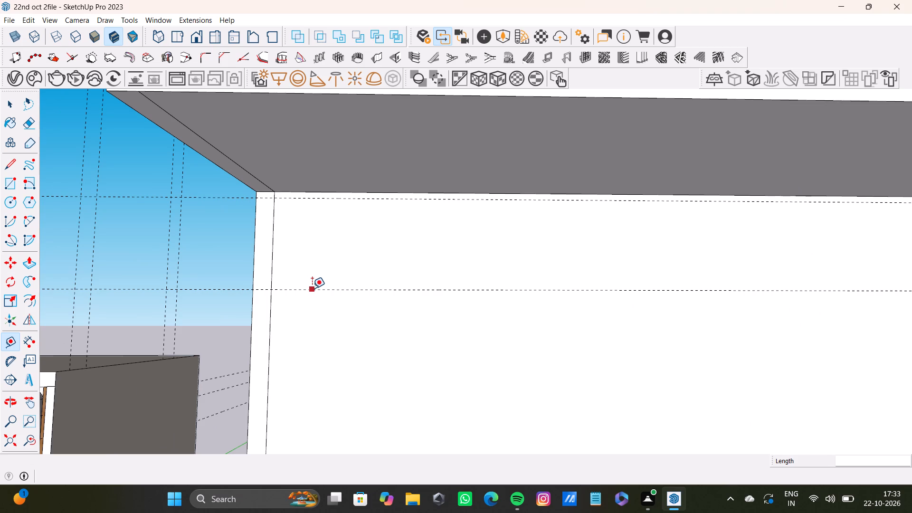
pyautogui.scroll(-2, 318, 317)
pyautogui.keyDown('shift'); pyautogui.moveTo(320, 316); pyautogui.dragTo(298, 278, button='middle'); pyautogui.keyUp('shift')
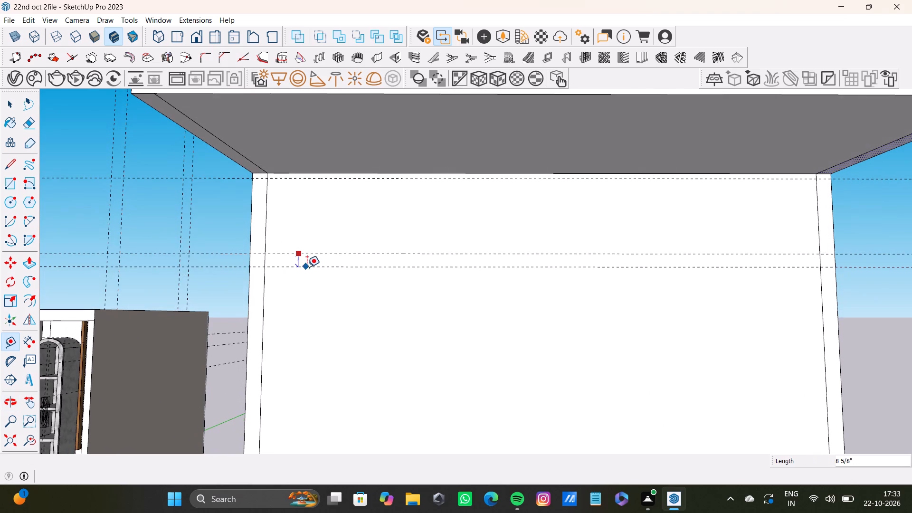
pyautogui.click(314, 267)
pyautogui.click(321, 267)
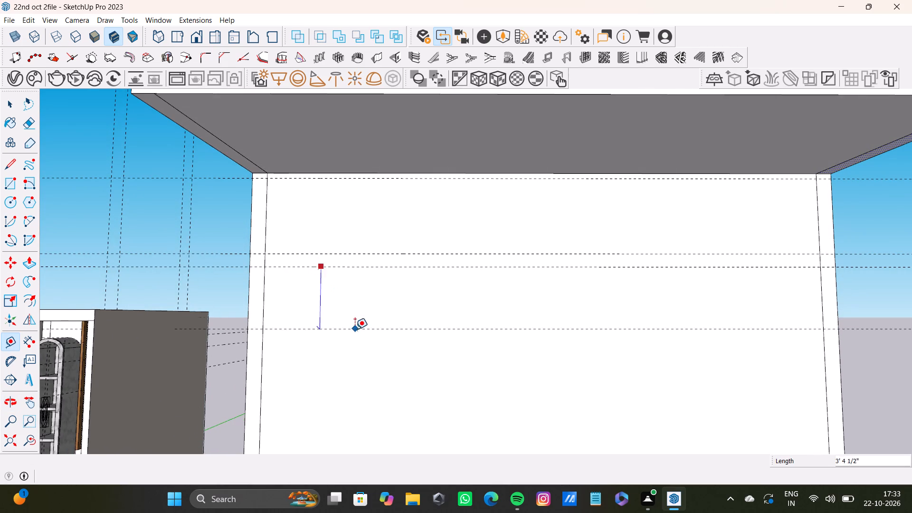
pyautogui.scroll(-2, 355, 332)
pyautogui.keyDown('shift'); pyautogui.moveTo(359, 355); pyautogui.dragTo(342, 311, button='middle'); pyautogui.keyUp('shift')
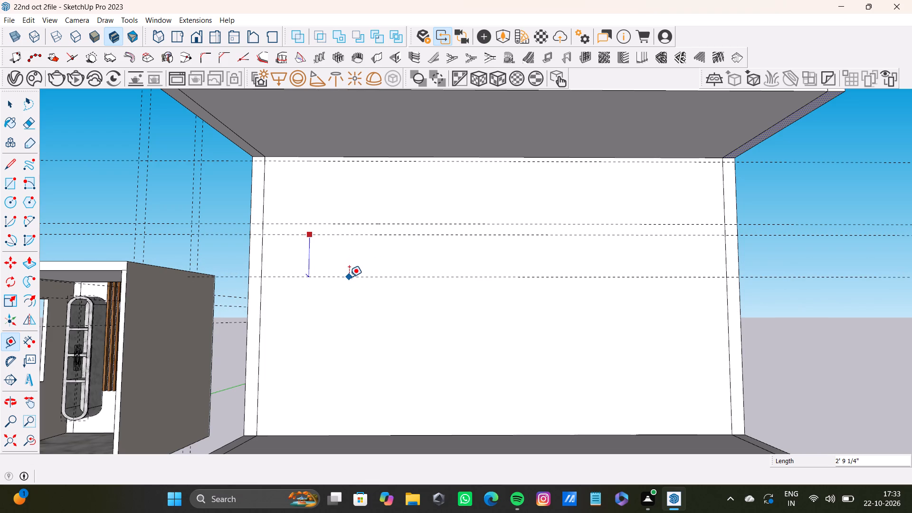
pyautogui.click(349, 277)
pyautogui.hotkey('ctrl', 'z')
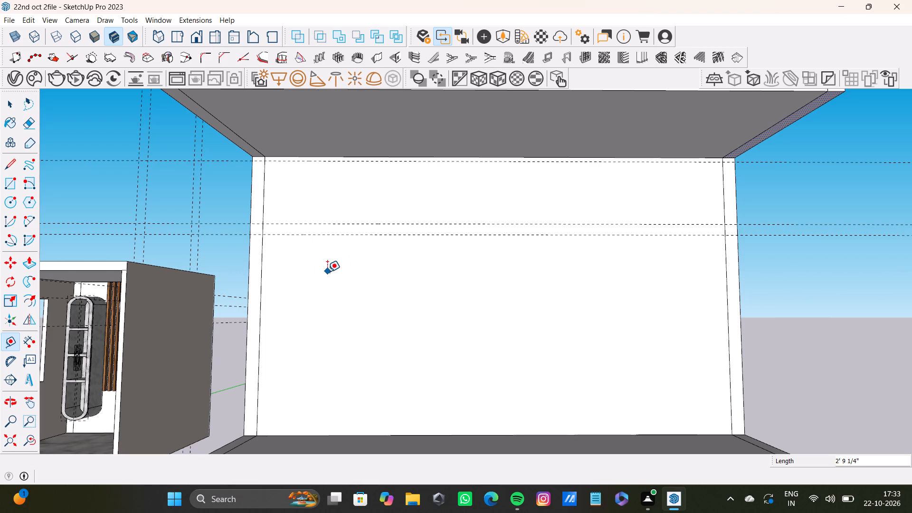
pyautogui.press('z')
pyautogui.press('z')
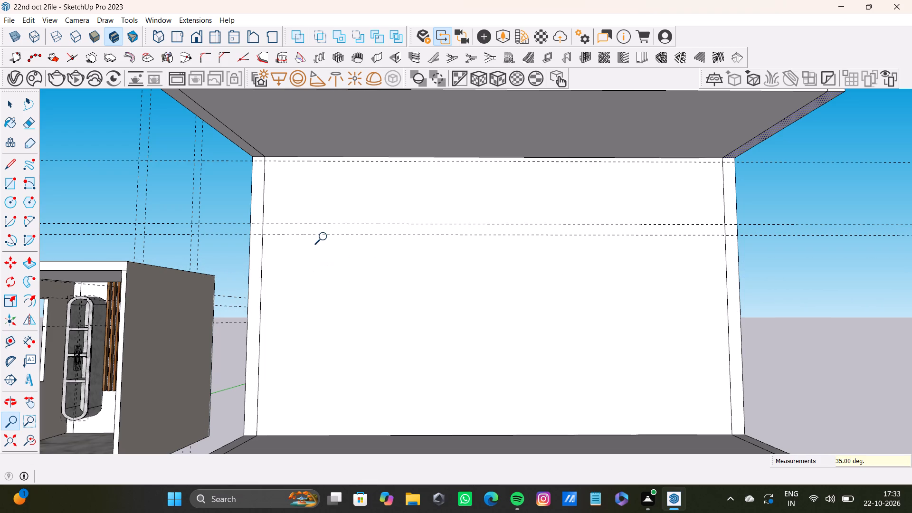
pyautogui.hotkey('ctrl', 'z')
# Place a parallel guide 2" below the lower horizontal guide on the back wall.
pyautogui.press('t')
pyautogui.scroll(1, 305, 237)
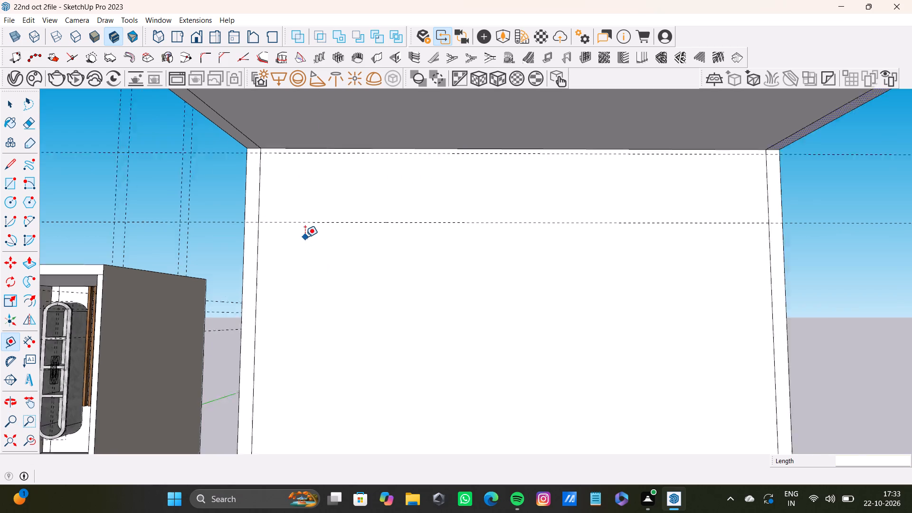
pyautogui.scroll(5, 305, 237)
pyautogui.click(318, 214)
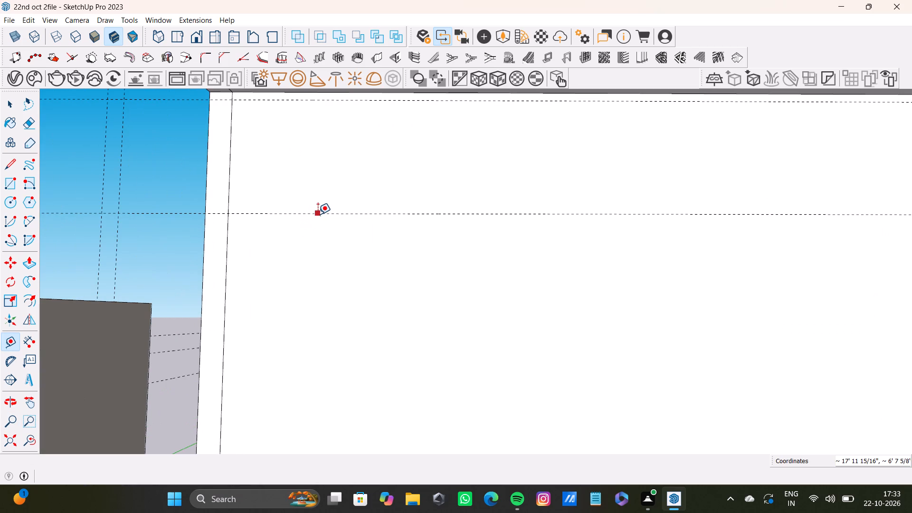
pyautogui.write('2"')
pyautogui.press('Return')
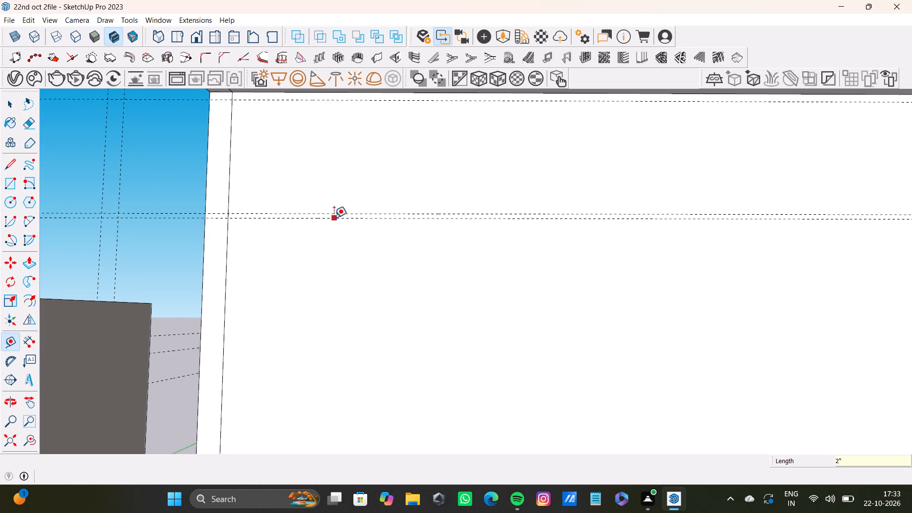
# Add a second guide pair on the back wall about 2' 6" below the first pair, spaced 2" apart.
pyautogui.click(336, 218)
pyautogui.click(344, 288)
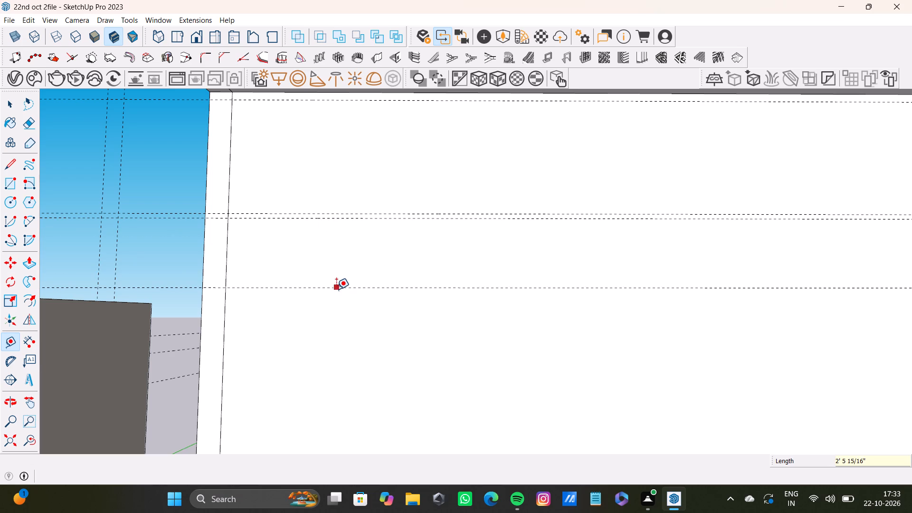
pyautogui.click(336, 289)
pyautogui.write('2"')
pyautogui.press('Return')
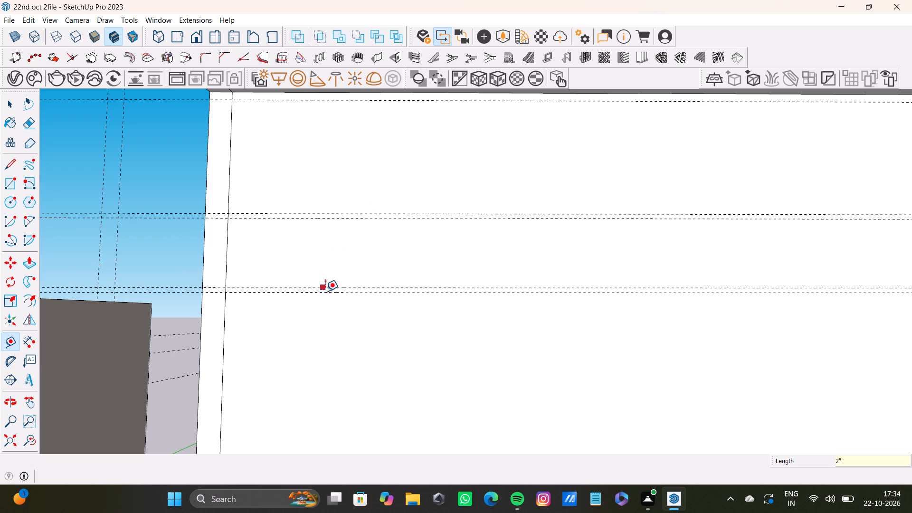
# Add a third guide pair on the back wall about 2' 2" below the second pair, spaced 2" apart.
pyautogui.click(333, 294)
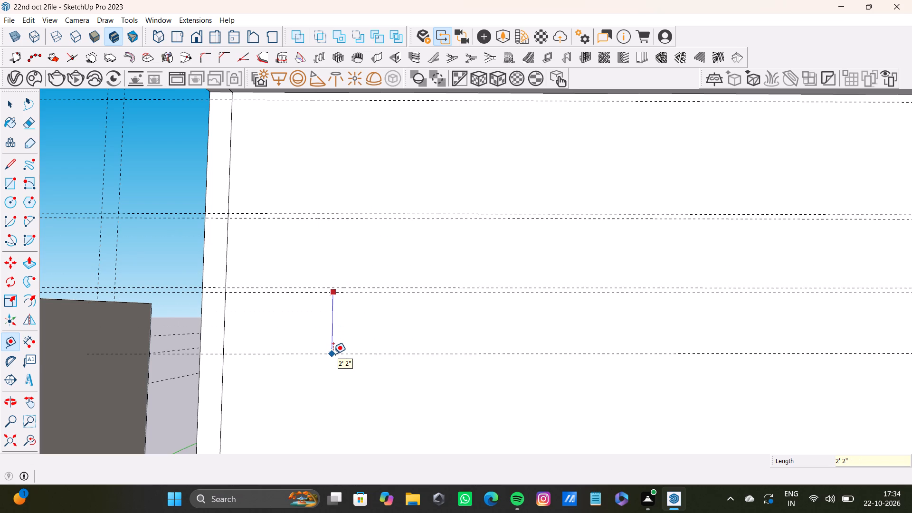
pyautogui.click(333, 354)
pyautogui.click(333, 354)
pyautogui.write('2"')
pyautogui.press('Return')
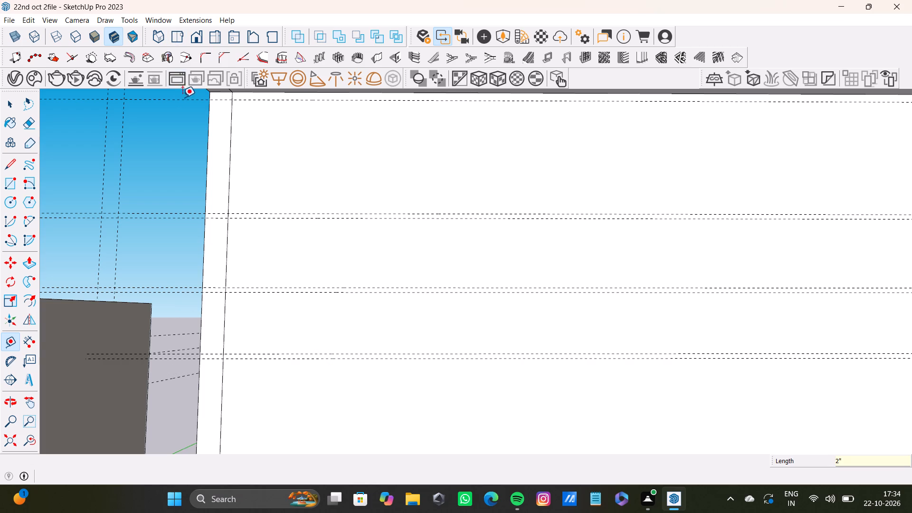
# Draw a strip rectangle about 7' 8" long and 2" high between the uppermost 2" guide pair on the back wall.
pyautogui.press('r')
pyautogui.scroll(13, 175, 109)
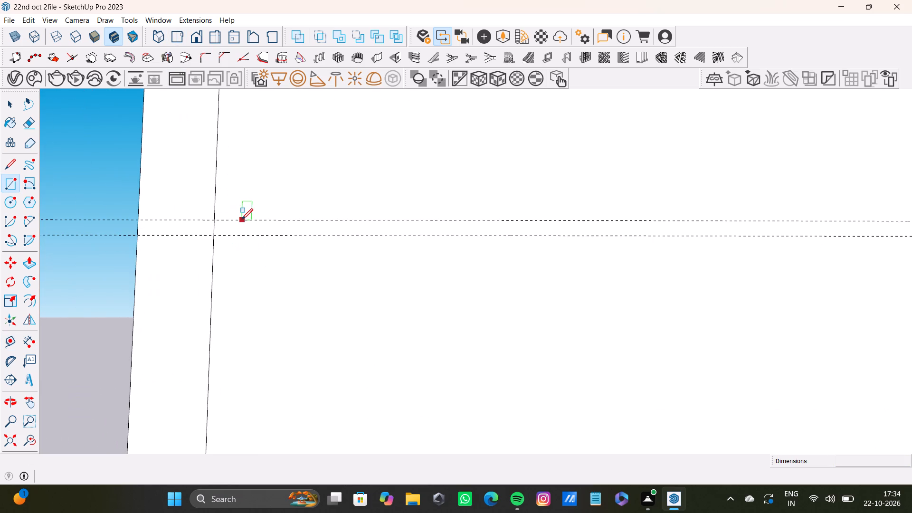
pyautogui.click(242, 219)
pyautogui.scroll(-9, 361, 240)
pyautogui.moveTo(577, 242); pyautogui.dragTo(417, 233, button='middle')
pyautogui.click(516, 227)
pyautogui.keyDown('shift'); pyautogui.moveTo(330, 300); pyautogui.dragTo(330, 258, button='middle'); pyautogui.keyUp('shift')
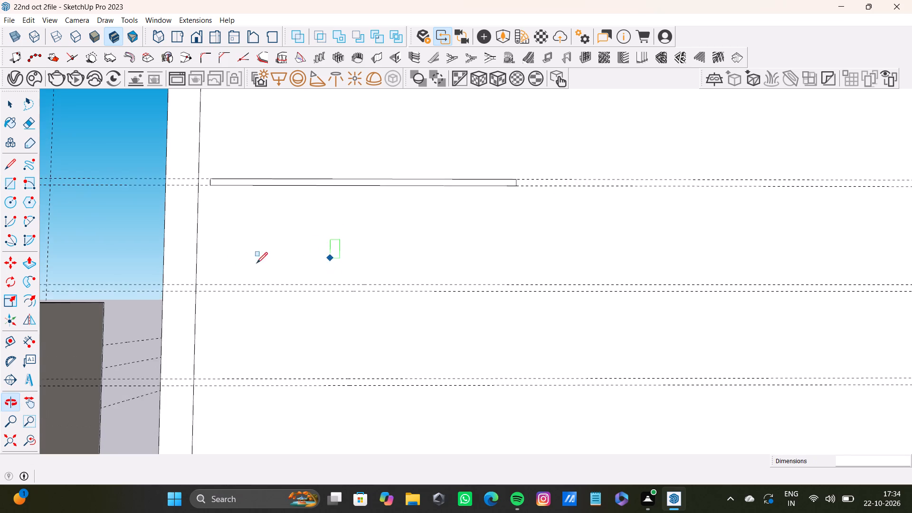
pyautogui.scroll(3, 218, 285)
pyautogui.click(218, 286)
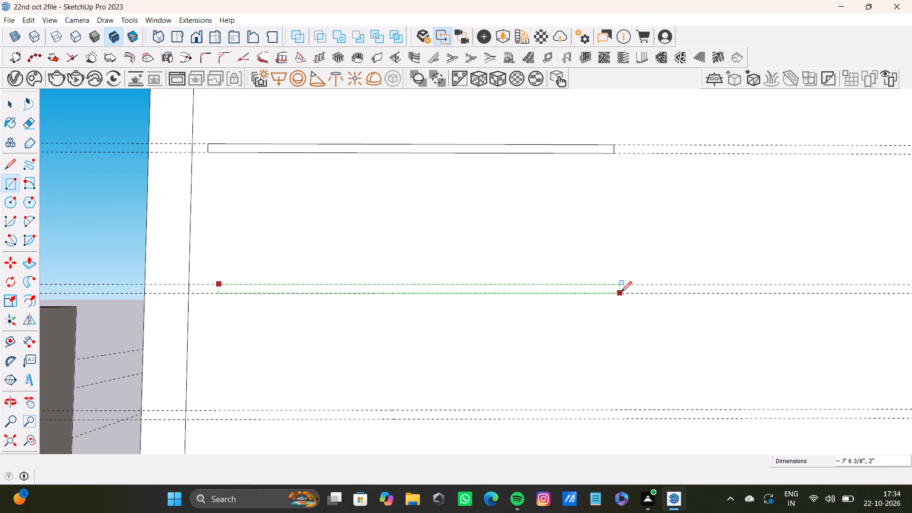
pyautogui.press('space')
# Place vertical guides along the strip's two ends, one 3 1/2" from the wall's inner left line, the other about 7' 8" further right.
pyautogui.press('t')
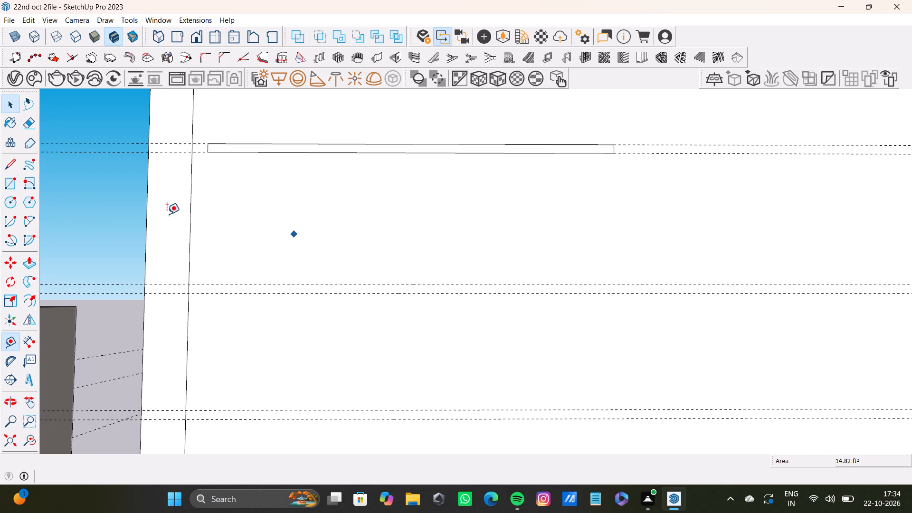
pyautogui.moveTo(187, 238); pyautogui.dragTo(194, 236)
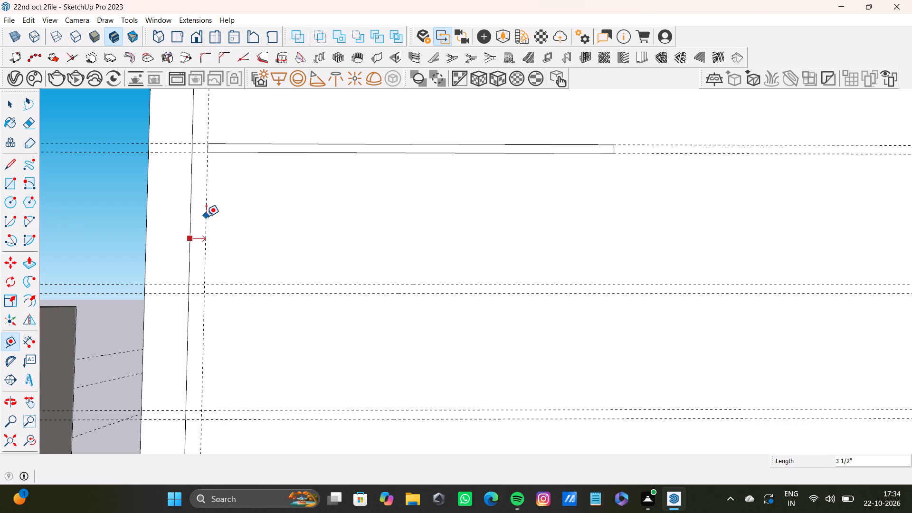
pyautogui.click(206, 216)
pyautogui.click(205, 220)
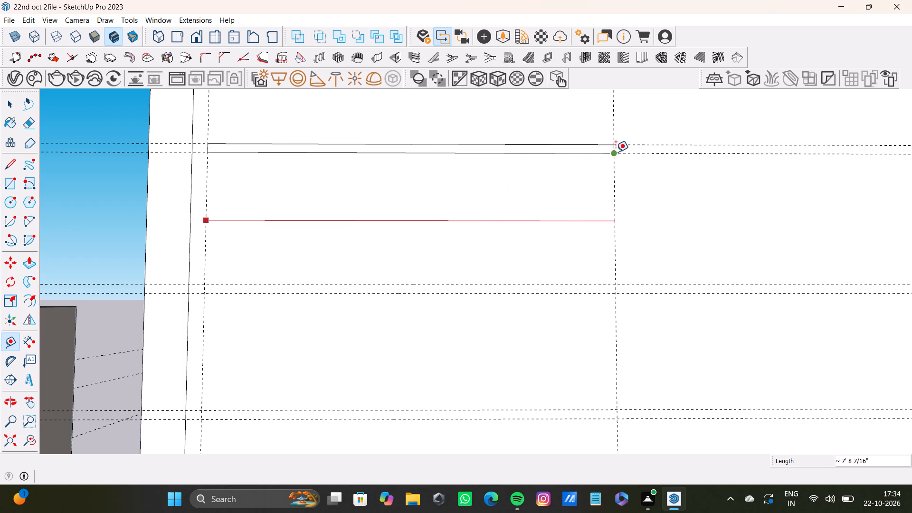
pyautogui.click(616, 152)
# Draw a 2" high strip rectangle between the middle guide pair on the back wall, spanning the two vertical guides.
pyautogui.moveTo(464, 269); pyautogui.dragTo(456, 274, button='middle')
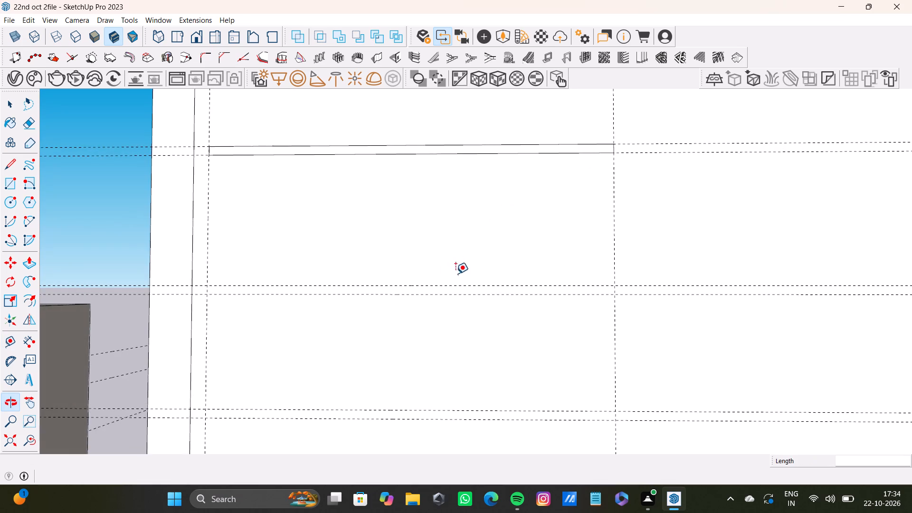
pyautogui.press('r')
pyautogui.scroll(6, 279, 337)
pyautogui.click(166, 253)
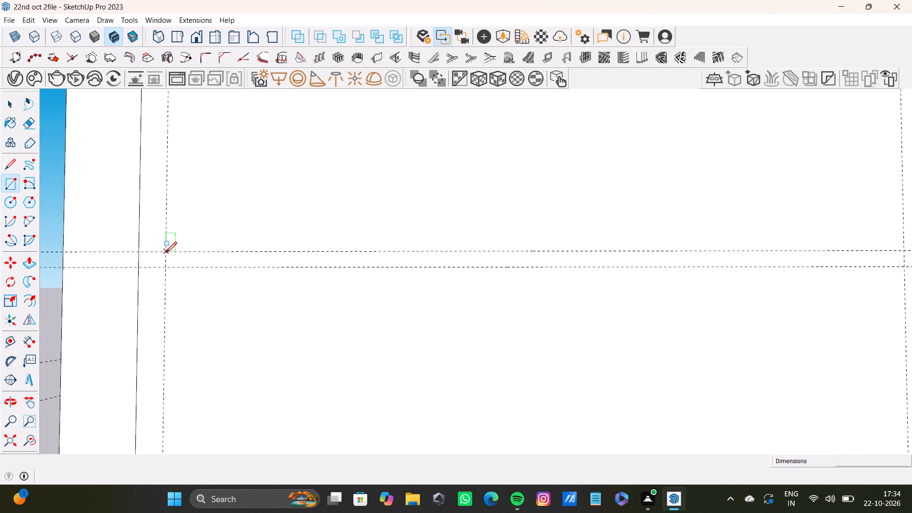
pyautogui.scroll(-3, 787, 276)
pyautogui.moveTo(789, 275); pyautogui.dragTo(695, 274, button='middle')
pyautogui.scroll(1, 751, 266)
pyautogui.click(788, 267)
pyautogui.scroll(-4, 754, 277)
pyautogui.keyDown('shift'); pyautogui.moveTo(702, 308); pyautogui.dragTo(671, 184, button='middle'); pyautogui.keyUp('shift')
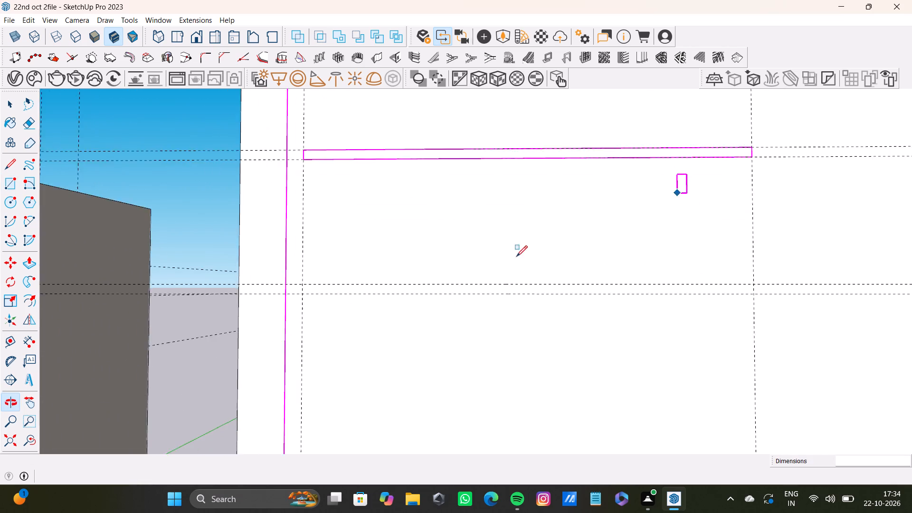
# Draw a matching 2" high strip rectangle between the lowest guide pair, spanning the two vertical guides.
pyautogui.scroll(7, 339, 305)
pyautogui.click(275, 271)
pyautogui.scroll(-4, 422, 296)
pyautogui.keyDown('shift'); pyautogui.moveTo(484, 284); pyautogui.dragTo(346, 288, button='middle'); pyautogui.keyUp('shift')
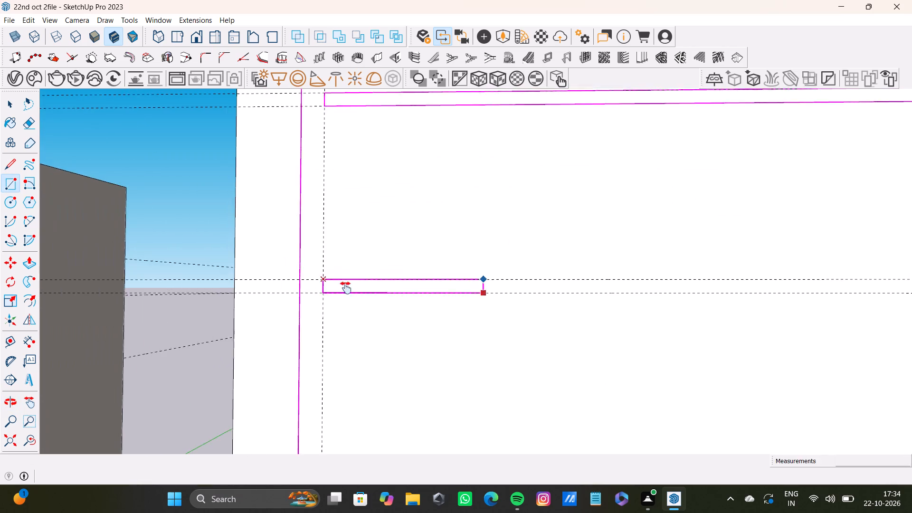
pyautogui.keyDown('shift'); pyautogui.moveTo(346, 288); pyautogui.dragTo(301, 294, button='middle'); pyautogui.keyUp('shift')
pyautogui.click(771, 304)
pyautogui.scroll(-6, 655, 283)
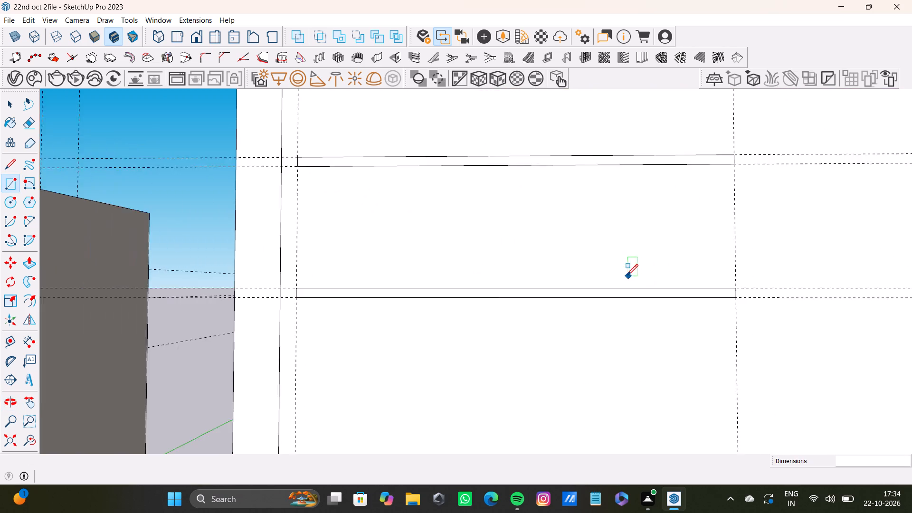
pyautogui.scroll(-7, 627, 275)
pyautogui.moveTo(621, 270); pyautogui.dragTo(436, 332, button='middle')
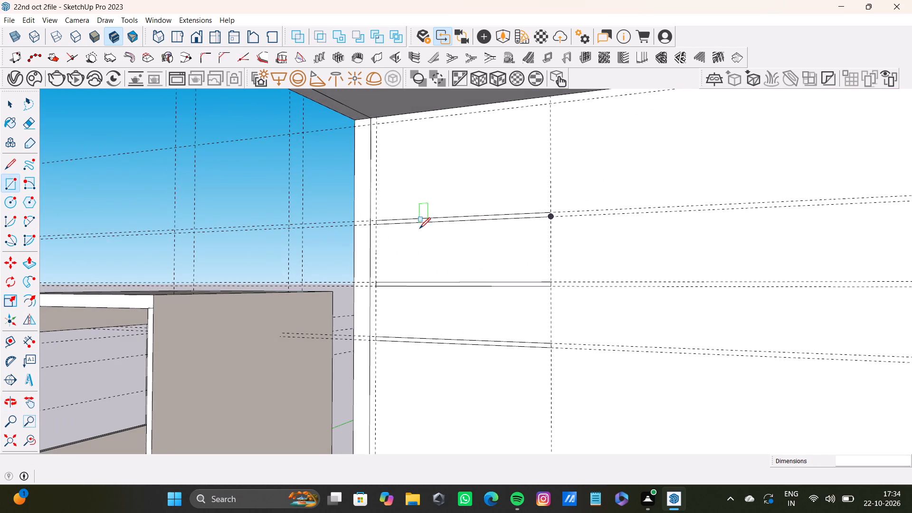
# Push/Pull the uppermost strip about 2' 3 15/16" out from the back wall to form a shelf.
pyautogui.press('space')
pyautogui.scroll(6, 419, 228)
pyautogui.click(430, 214)
pyautogui.press('p')
pyautogui.moveTo(430, 214); pyautogui.dragTo(305, 234)
pyautogui.moveTo(351, 215); pyautogui.dragTo(311, 219)
pyautogui.scroll(3, 367, 217)
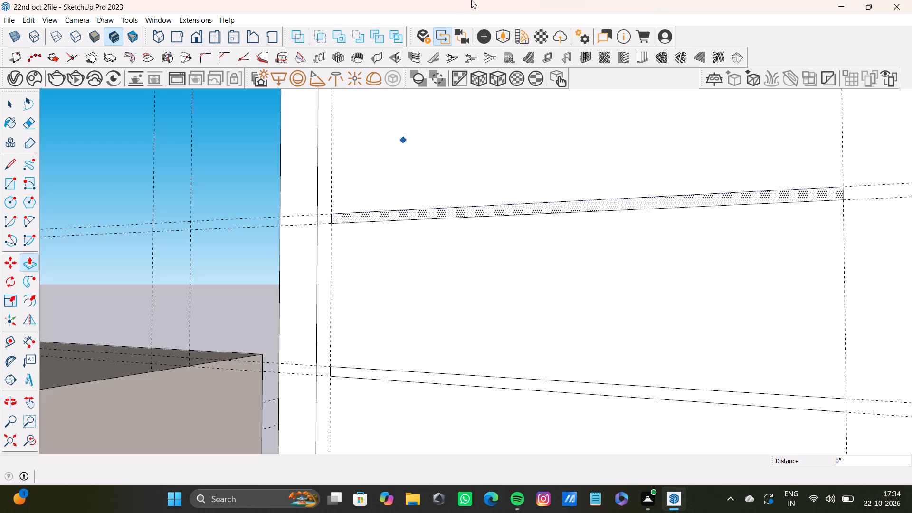
pyautogui.moveTo(349, 214); pyautogui.dragTo(313, 217)
pyautogui.moveTo(332, 219); pyautogui.dragTo(276, 223)
pyautogui.moveTo(353, 215); pyautogui.dragTo(293, 225)
pyautogui.scroll(-16, 514, 247)
pyautogui.moveTo(550, 264); pyautogui.dragTo(483, 273, button='middle')
pyautogui.scroll(7, 525, 252)
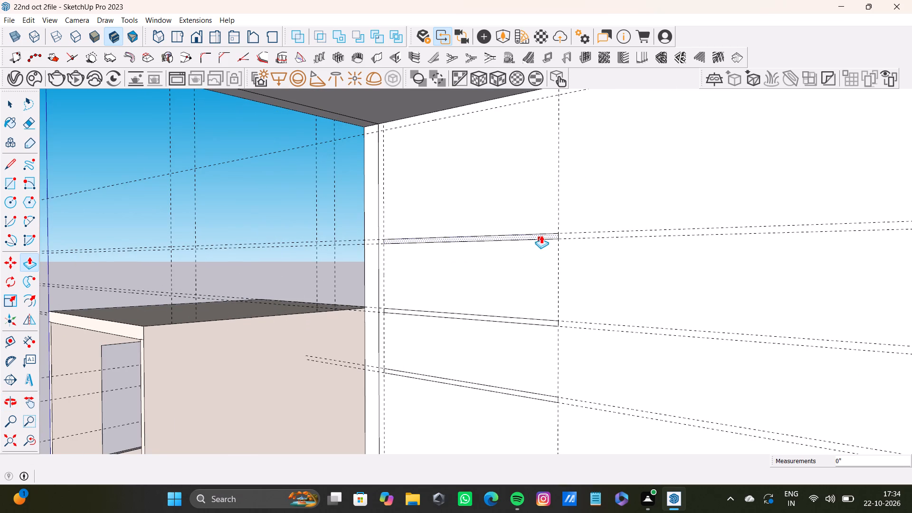
pyautogui.moveTo(541, 235); pyautogui.dragTo(473, 241)
pyautogui.scroll(4, 556, 247)
pyautogui.moveTo(556, 247); pyautogui.dragTo(484, 265, button='middle')
pyautogui.scroll(2, 486, 258)
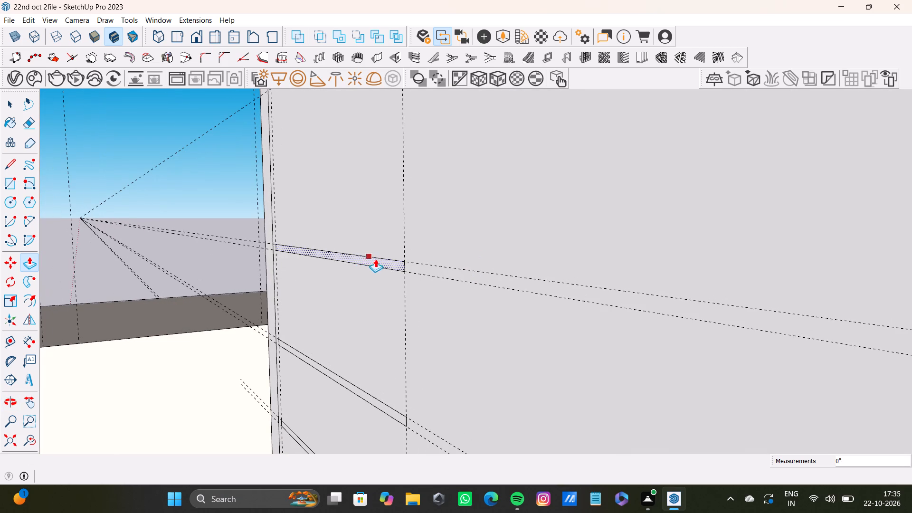
pyautogui.moveTo(376, 259); pyautogui.dragTo(242, 273)
pyautogui.scroll(-8, 240, 275)
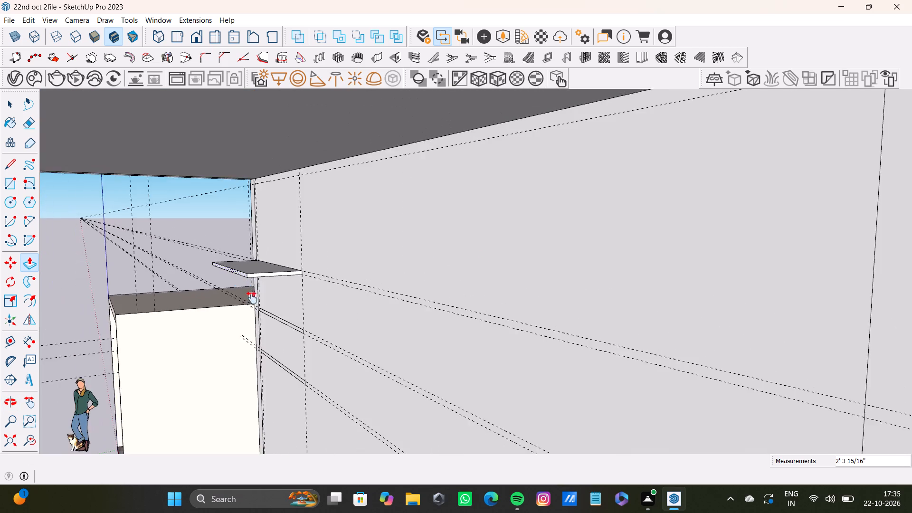
# Push/Pull the middle strip out from the back wall to the same depth as the top shelf.
pyautogui.keyDown('shift'); pyautogui.moveTo(252, 298); pyautogui.dragTo(362, 202, button='middle'); pyautogui.keyUp('shift')
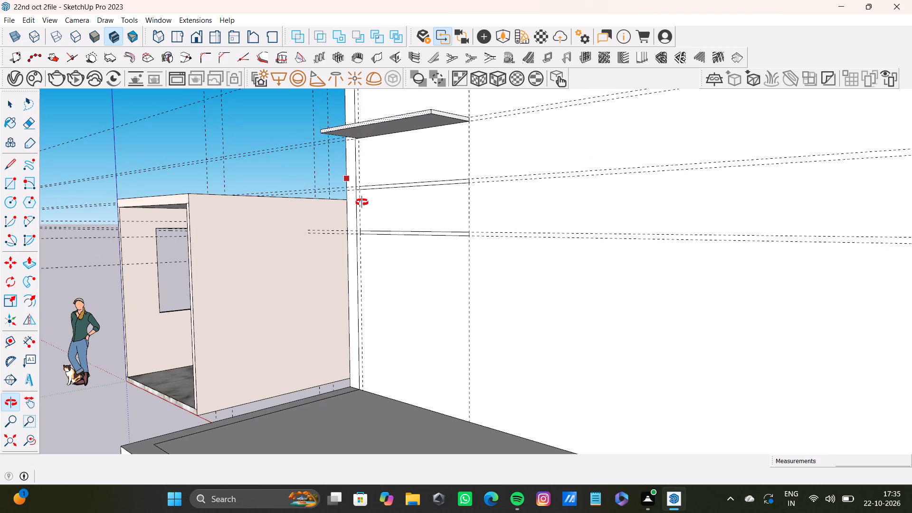
pyautogui.keyDown('shift'); pyautogui.moveTo(362, 202); pyautogui.dragTo(327, 207, button='middle'); pyautogui.keyUp('shift')
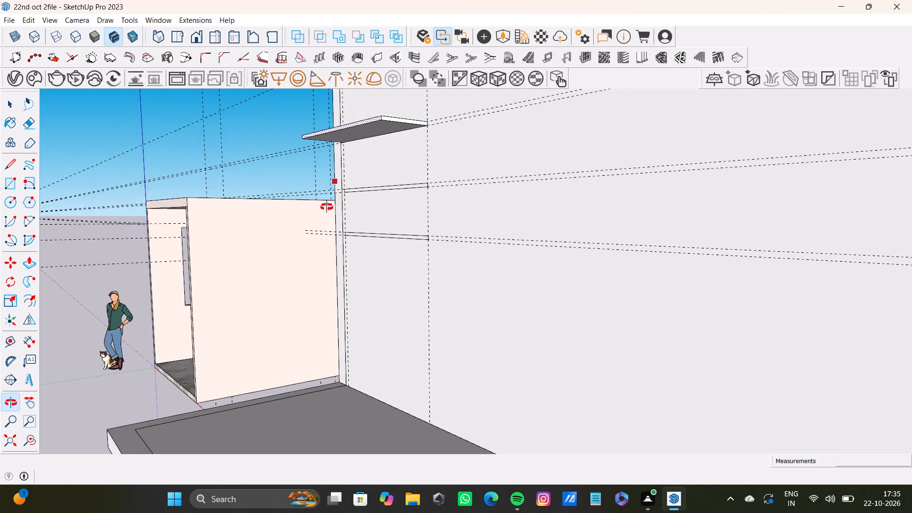
pyautogui.keyDown('shift'); pyautogui.moveTo(327, 207); pyautogui.dragTo(315, 223, button='middle'); pyautogui.keyUp('shift')
pyautogui.scroll(9, 370, 208)
pyautogui.press('space')
pyautogui.click(436, 200)
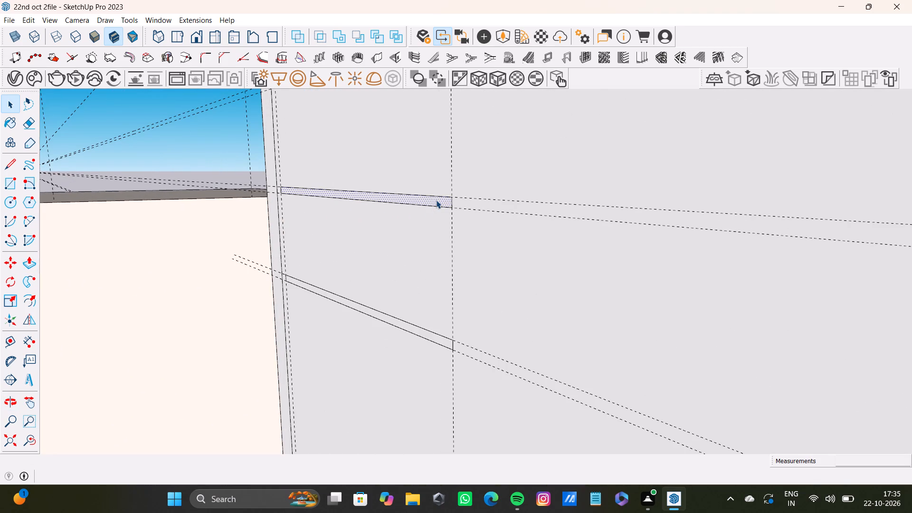
pyautogui.press('p')
pyautogui.moveTo(436, 200); pyautogui.dragTo(408, 201)
pyautogui.scroll(-8, 379, 209)
pyautogui.moveTo(377, 209); pyautogui.dragTo(370, 250, button='middle')
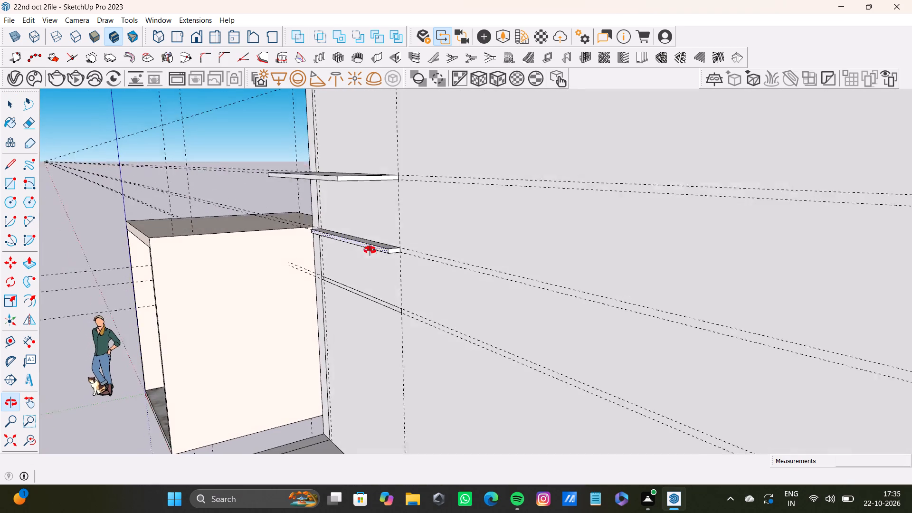
pyautogui.moveTo(370, 250); pyautogui.dragTo(370, 251, button='middle')
pyautogui.moveTo(380, 252); pyautogui.dragTo(325, 187)
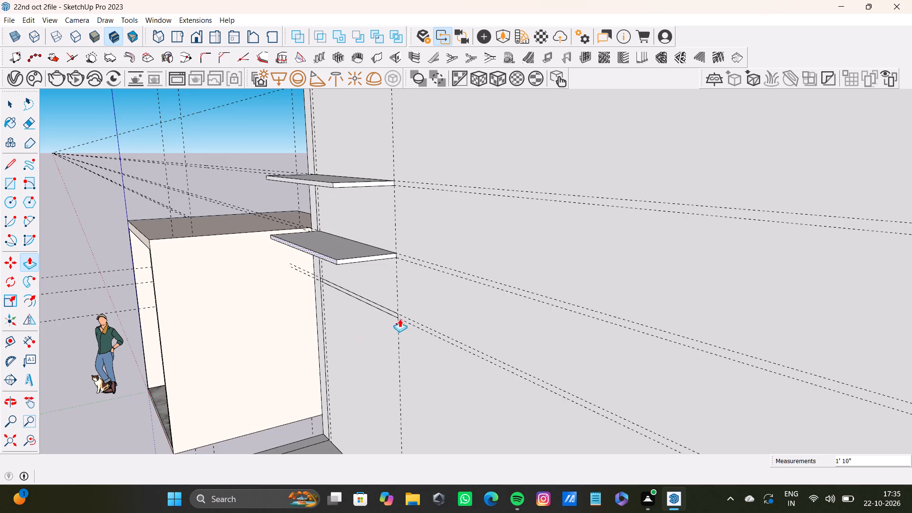
# Push/Pull the lowest strip 2' 3 15/16" out from the back wall, level with the front of the shelves above.
pyautogui.press('space')
pyautogui.scroll(6, 394, 316)
pyautogui.click(394, 314)
pyautogui.click(402, 312)
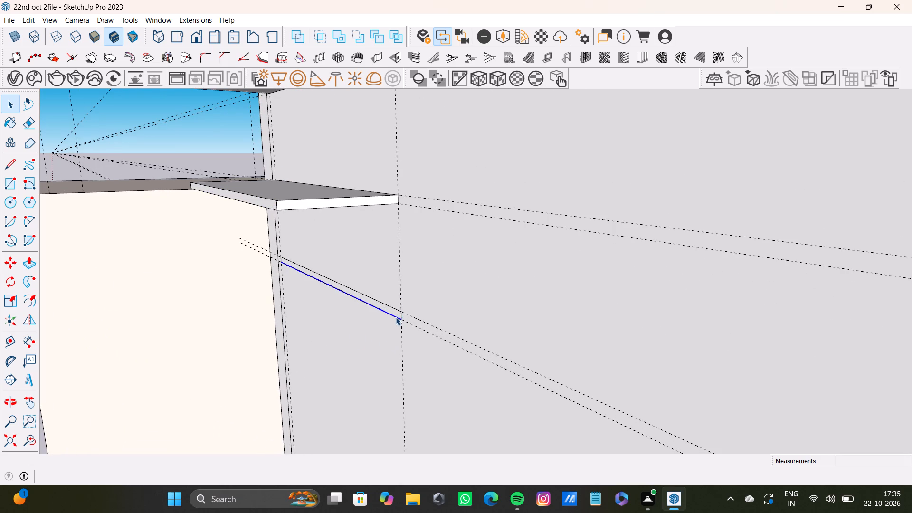
pyautogui.click(395, 311)
pyautogui.click(394, 311)
pyautogui.press('p')
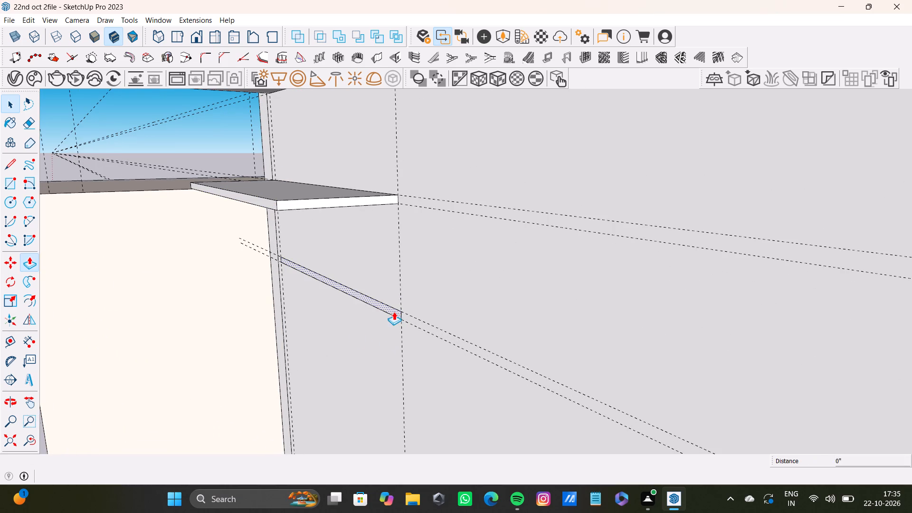
pyautogui.moveTo(394, 312); pyautogui.dragTo(273, 213)
pyautogui.scroll(-12, 266, 221)
pyautogui.moveTo(268, 232); pyautogui.dragTo(454, 228, button='middle')
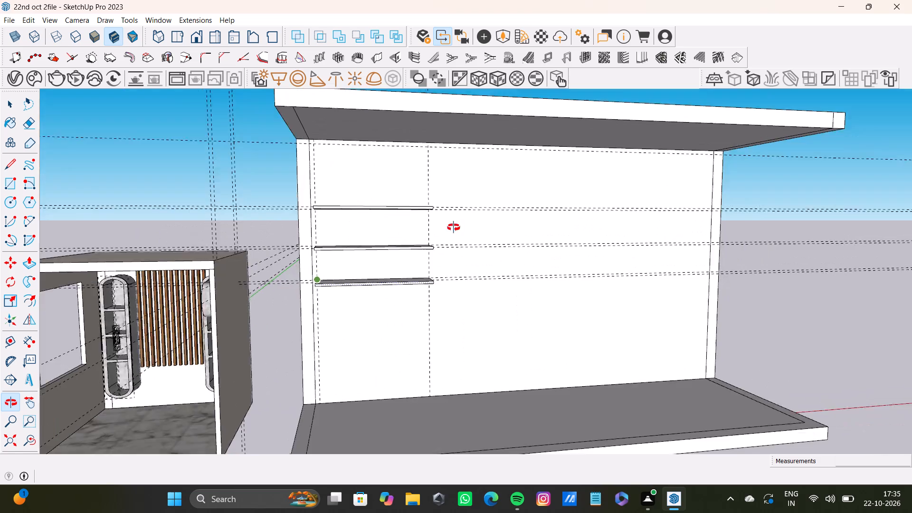
pyautogui.moveTo(454, 228); pyautogui.dragTo(369, 268, button='middle')
pyautogui.keyDown('shift'); pyautogui.moveTo(367, 248); pyautogui.dragTo(325, 262, button='middle'); pyautogui.keyUp('shift')
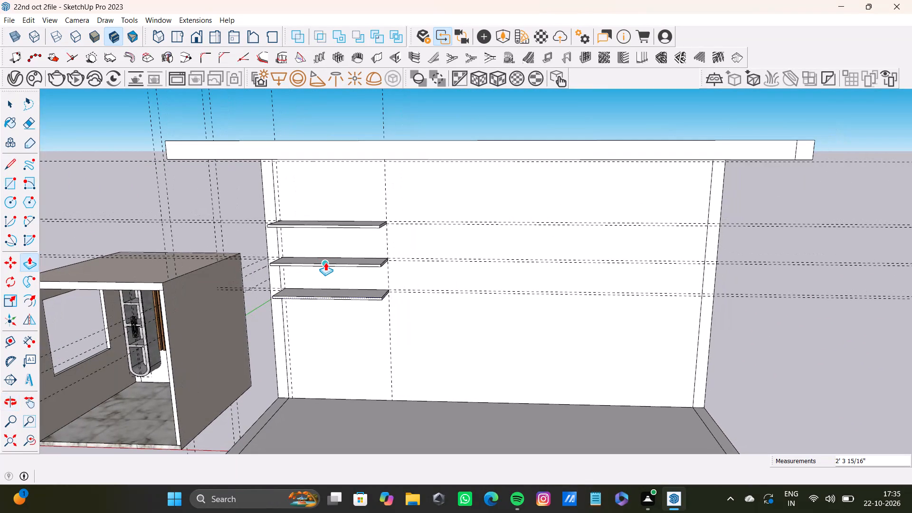
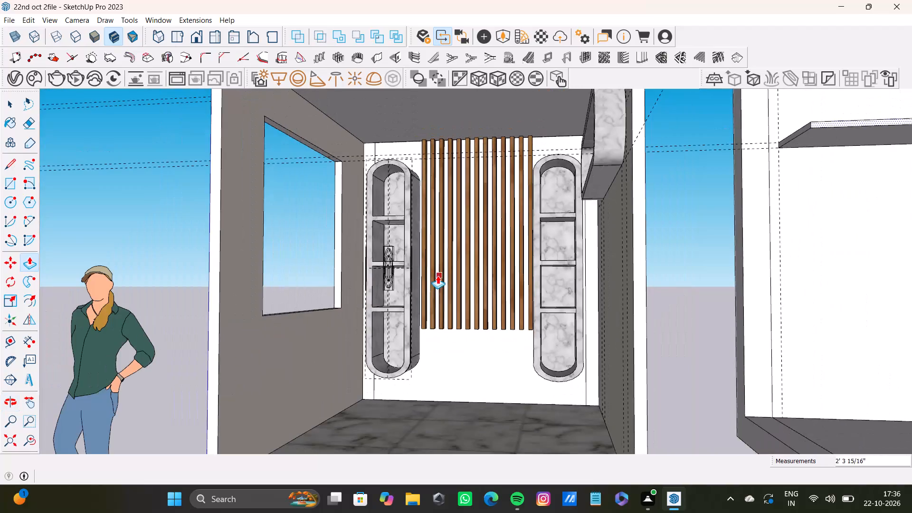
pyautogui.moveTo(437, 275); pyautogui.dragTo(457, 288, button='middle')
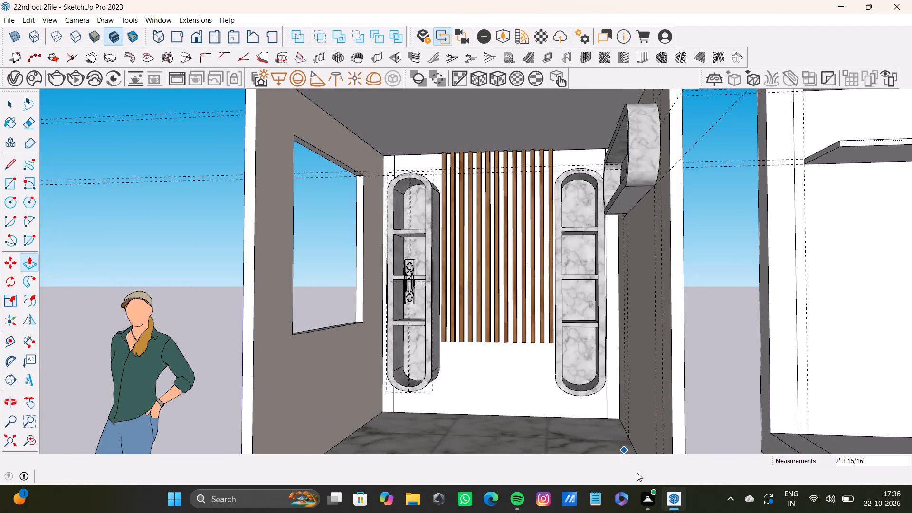
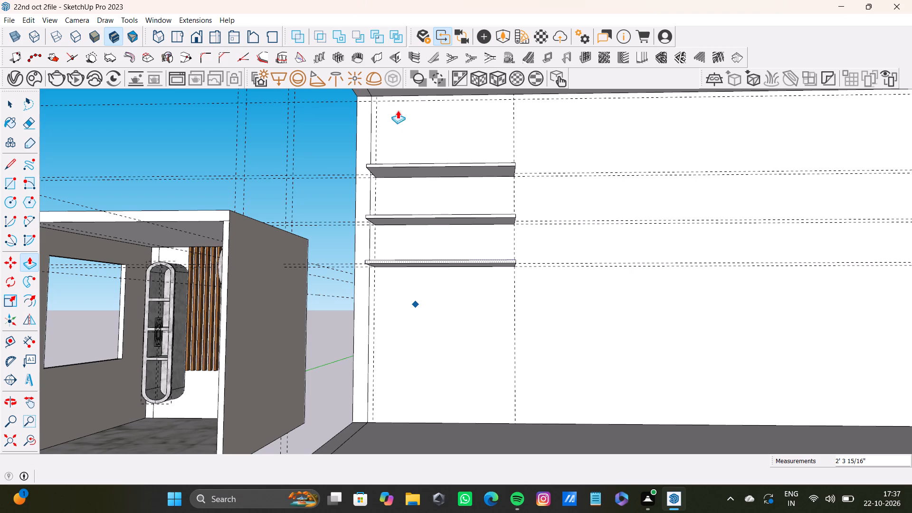
# Place a vertical guide on the back wall about 4 5/8" beyond the guide at the shelves' free ends.
pyautogui.scroll(-20, 432, 188)
pyautogui.scroll(-1, 432, 188)
pyautogui.keyDown('shift'); pyautogui.moveTo(427, 218); pyautogui.dragTo(389, 285, button='middle'); pyautogui.keyUp('shift')
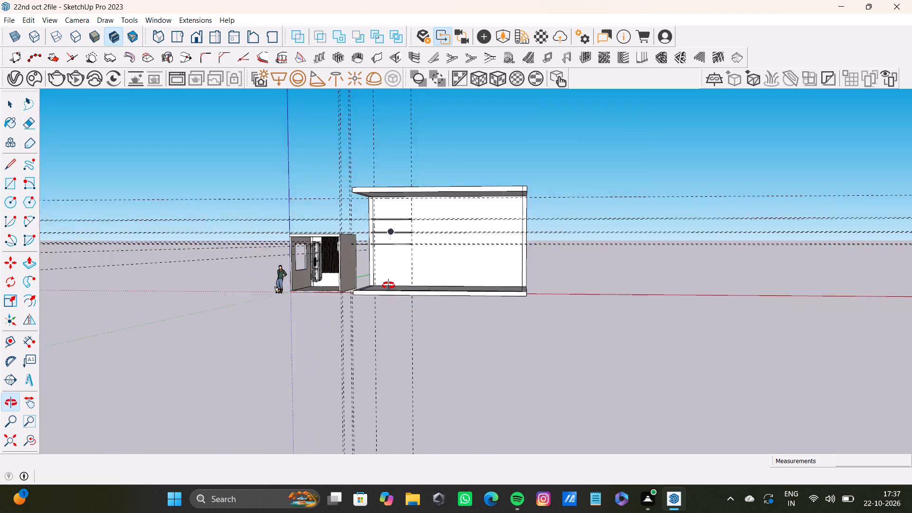
pyautogui.keyDown('shift'); pyautogui.moveTo(389, 285); pyautogui.dragTo(412, 244, button='middle'); pyautogui.keyUp('shift')
pyautogui.scroll(8, 497, 224)
pyautogui.moveTo(504, 220); pyautogui.dragTo(491, 243, button='middle')
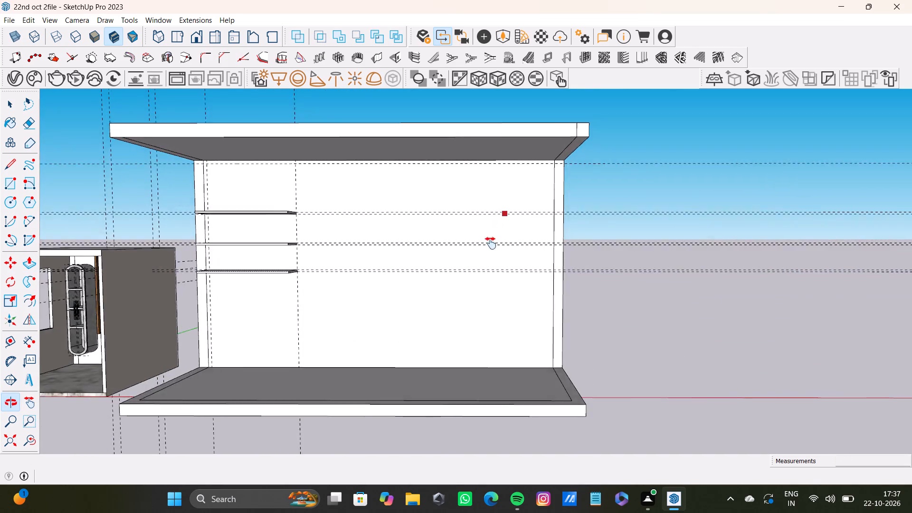
pyautogui.moveTo(491, 243); pyautogui.dragTo(571, 231, button='middle')
pyautogui.scroll(7, 424, 192)
pyautogui.scroll(-2, 361, 219)
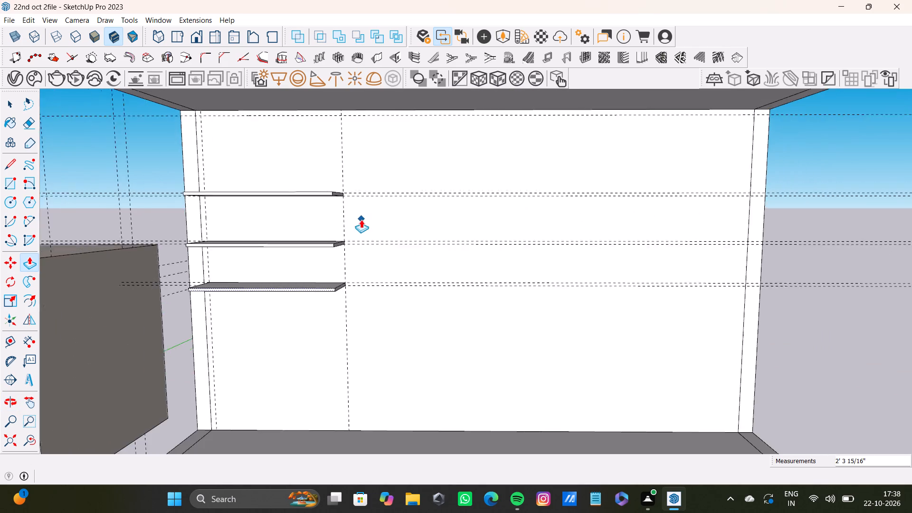
pyautogui.scroll(-2, 361, 219)
pyautogui.moveTo(363, 218); pyautogui.dragTo(421, 178, button='middle')
pyautogui.press('t')
pyautogui.press('y')
pyautogui.scroll(3, 408, 209)
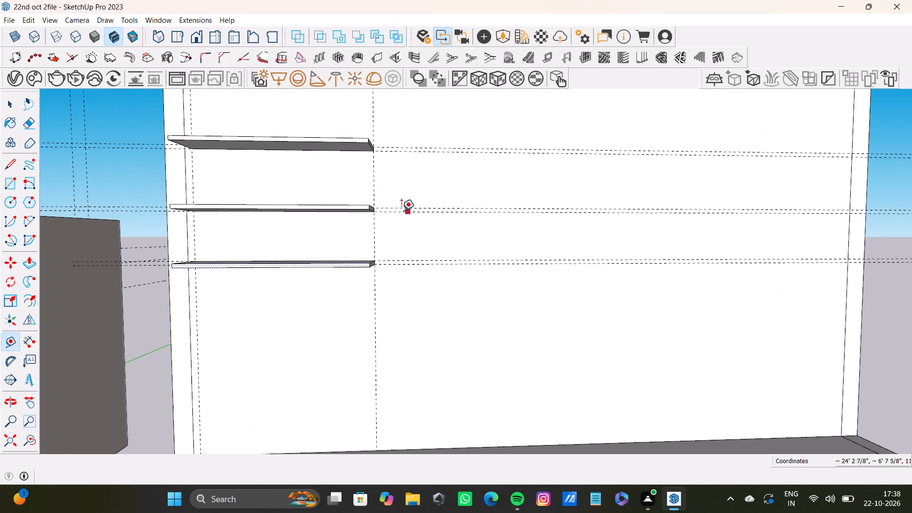
pyautogui.click(373, 232)
pyautogui.scroll(-13, 493, 223)
pyautogui.moveTo(522, 216); pyautogui.dragTo(480, 223, button='middle')
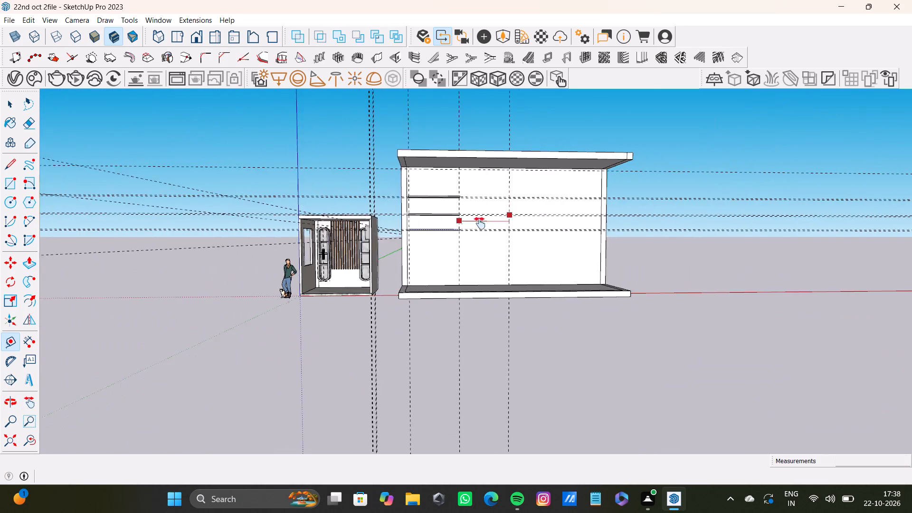
pyautogui.moveTo(480, 223); pyautogui.dragTo(417, 236, button='middle')
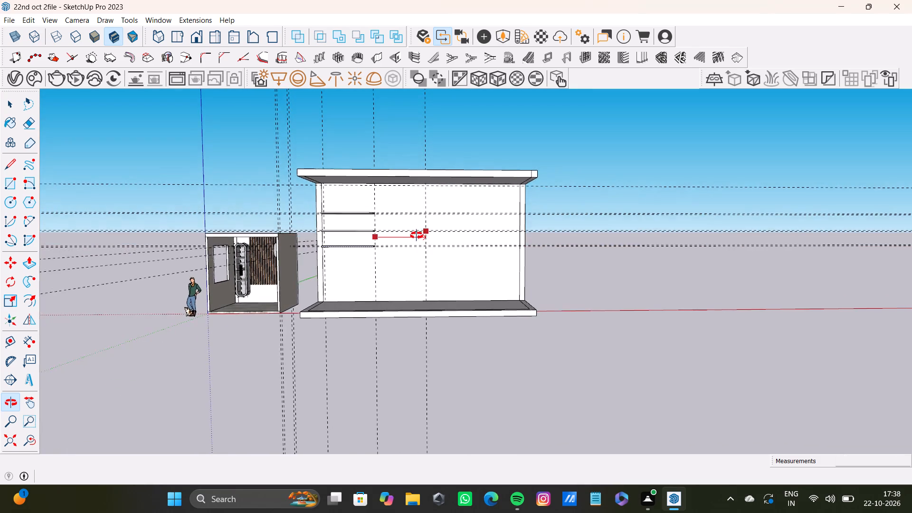
pyautogui.moveTo(417, 236); pyautogui.dragTo(436, 237, button='middle')
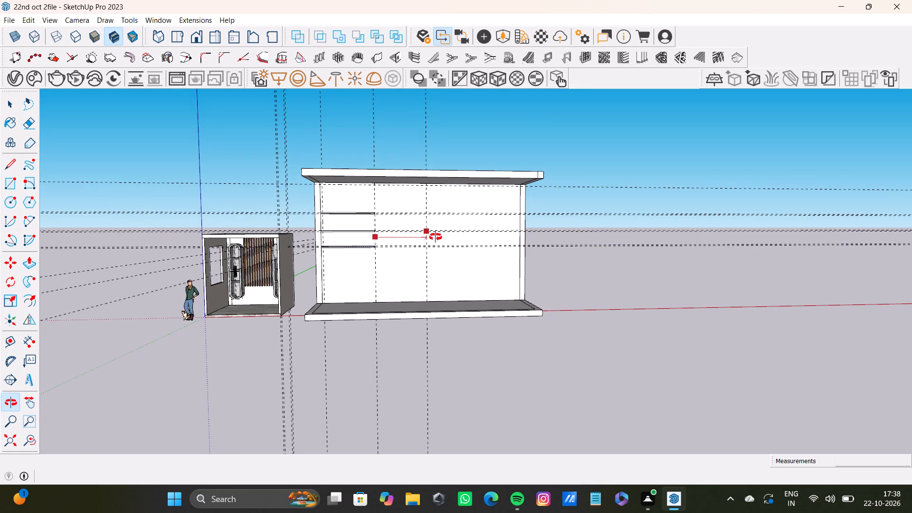
pyautogui.moveTo(436, 237); pyautogui.dragTo(437, 235, button='middle')
pyautogui.scroll(7, 395, 223)
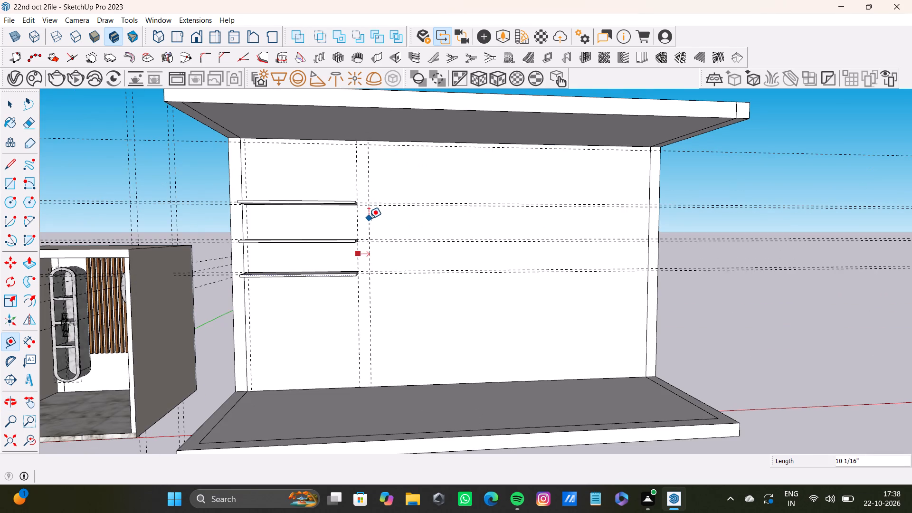
pyautogui.scroll(8, 363, 216)
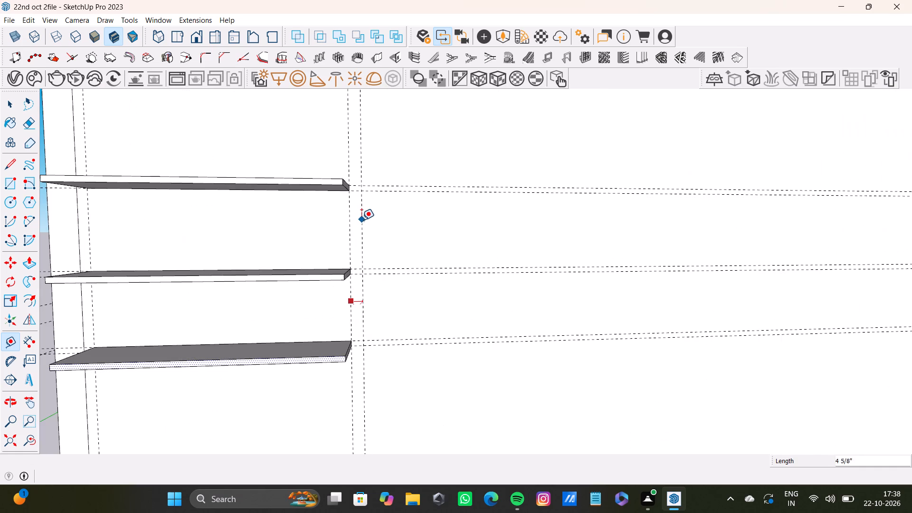
pyautogui.click(360, 222)
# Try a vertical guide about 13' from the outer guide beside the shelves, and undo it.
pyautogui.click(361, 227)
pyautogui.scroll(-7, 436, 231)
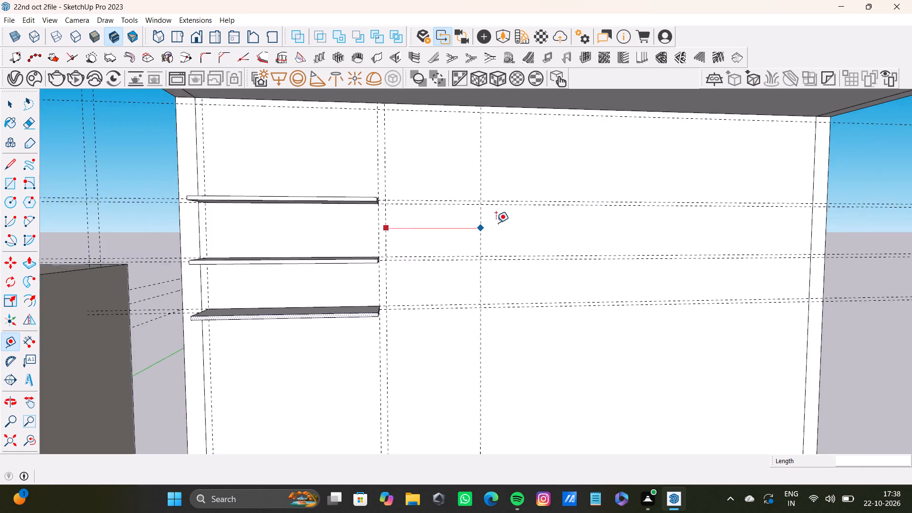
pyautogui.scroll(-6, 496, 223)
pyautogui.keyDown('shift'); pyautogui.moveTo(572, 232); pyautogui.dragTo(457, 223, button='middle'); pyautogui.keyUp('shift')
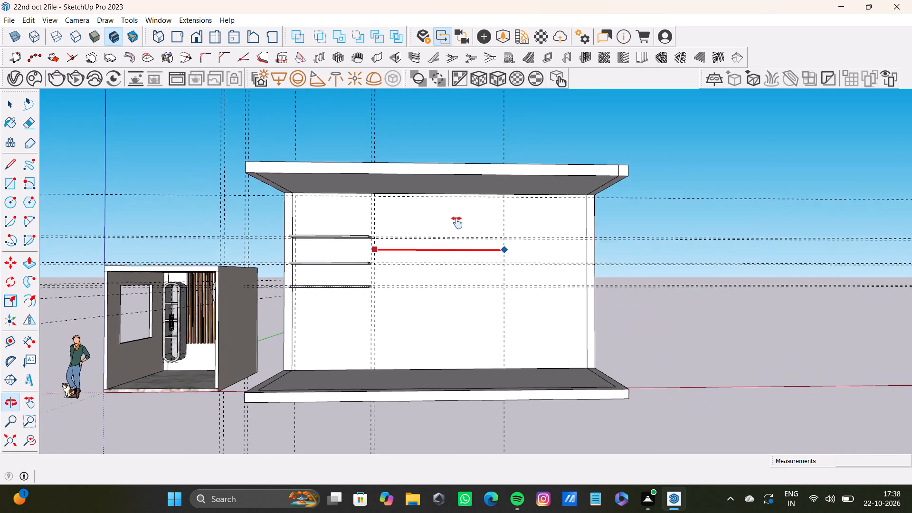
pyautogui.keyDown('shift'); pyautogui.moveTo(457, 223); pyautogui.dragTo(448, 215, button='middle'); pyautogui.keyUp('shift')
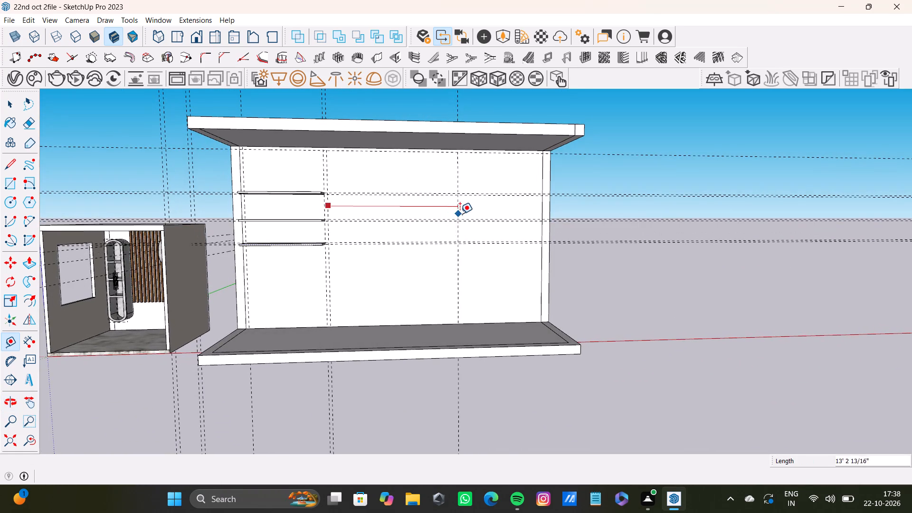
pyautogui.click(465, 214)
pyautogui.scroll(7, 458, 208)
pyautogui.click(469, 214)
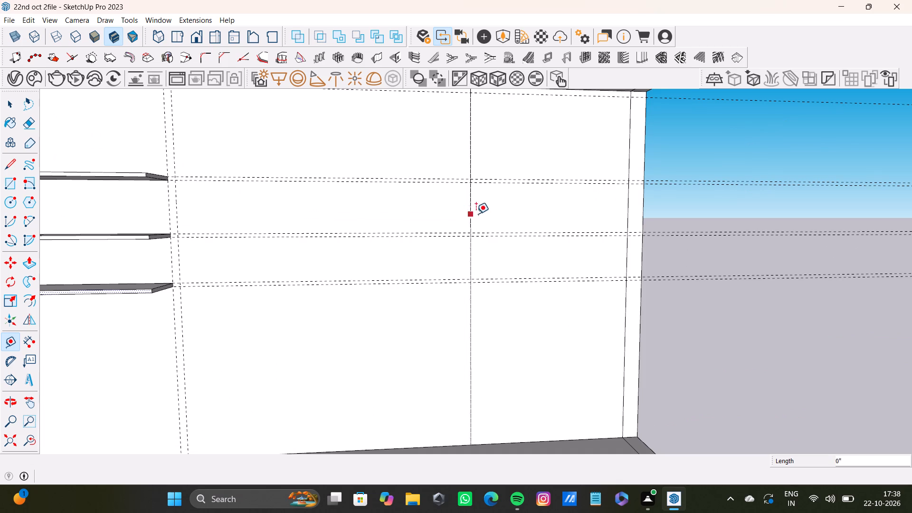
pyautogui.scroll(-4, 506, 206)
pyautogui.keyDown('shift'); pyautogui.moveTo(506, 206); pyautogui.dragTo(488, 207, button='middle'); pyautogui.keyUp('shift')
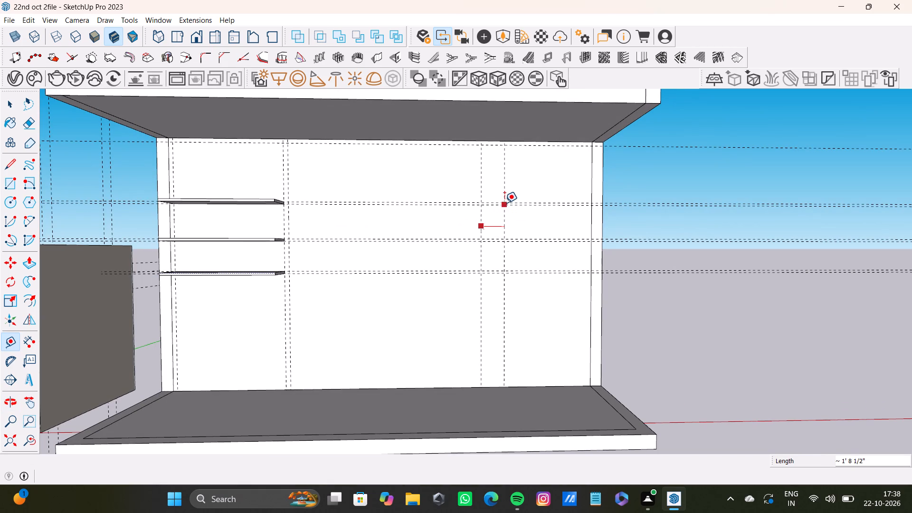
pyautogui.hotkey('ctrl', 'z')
# Place a vertical guide about 18' from the outer guide beside the shelves, toward the back wall's far end.
pyautogui.scroll(6, 302, 241)
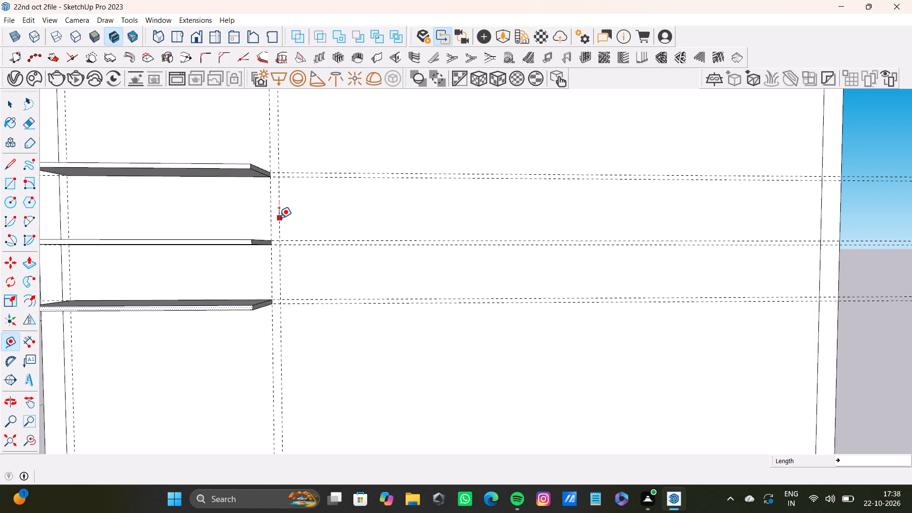
pyautogui.click(279, 218)
pyautogui.scroll(-14, 516, 209)
pyautogui.keyDown('shift'); pyautogui.moveTo(529, 209); pyautogui.dragTo(518, 215, button='middle'); pyautogui.keyUp('shift')
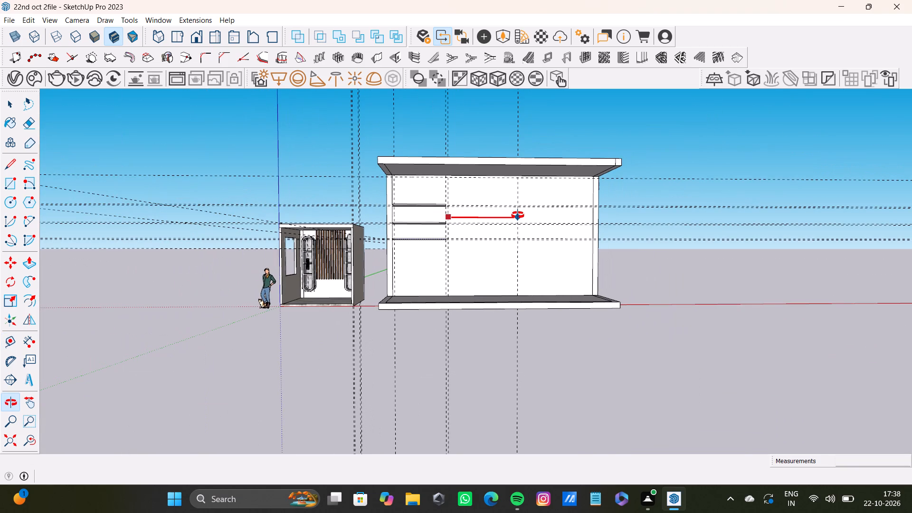
pyautogui.keyDown('shift'); pyautogui.moveTo(518, 215); pyautogui.dragTo(504, 223, button='middle'); pyautogui.keyUp('shift')
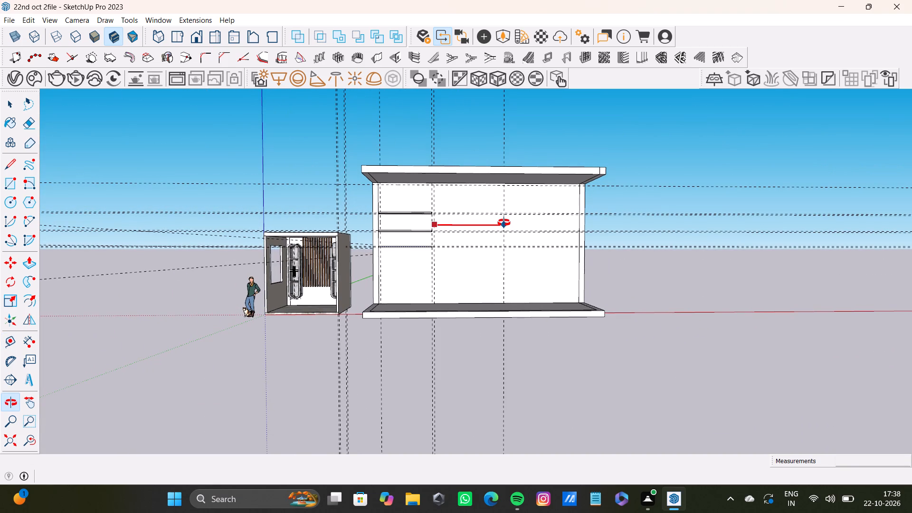
pyautogui.keyDown('shift'); pyautogui.moveTo(504, 223); pyautogui.dragTo(463, 256, button='middle'); pyautogui.keyUp('shift')
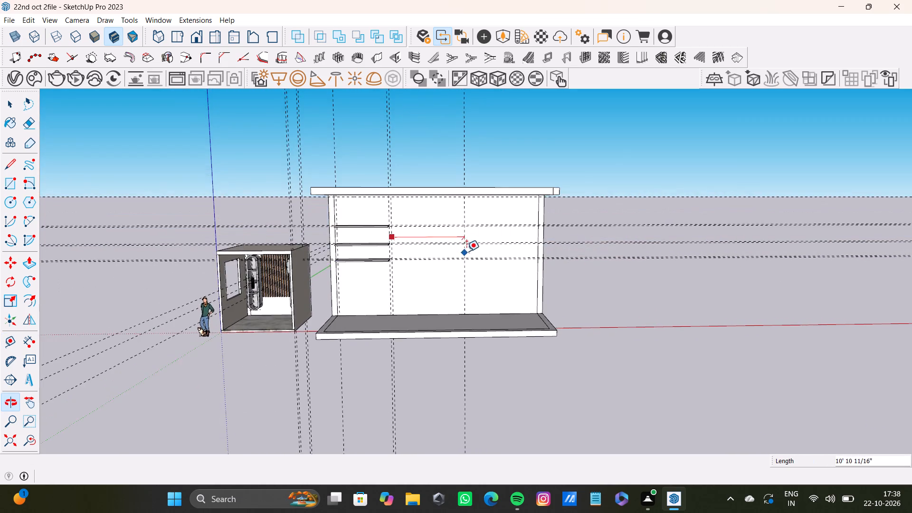
pyautogui.scroll(6, 467, 250)
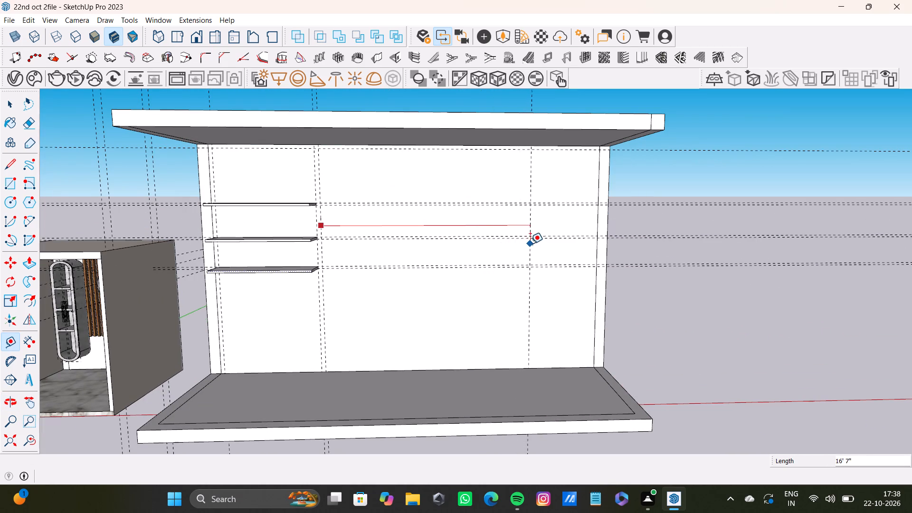
pyautogui.click(548, 242)
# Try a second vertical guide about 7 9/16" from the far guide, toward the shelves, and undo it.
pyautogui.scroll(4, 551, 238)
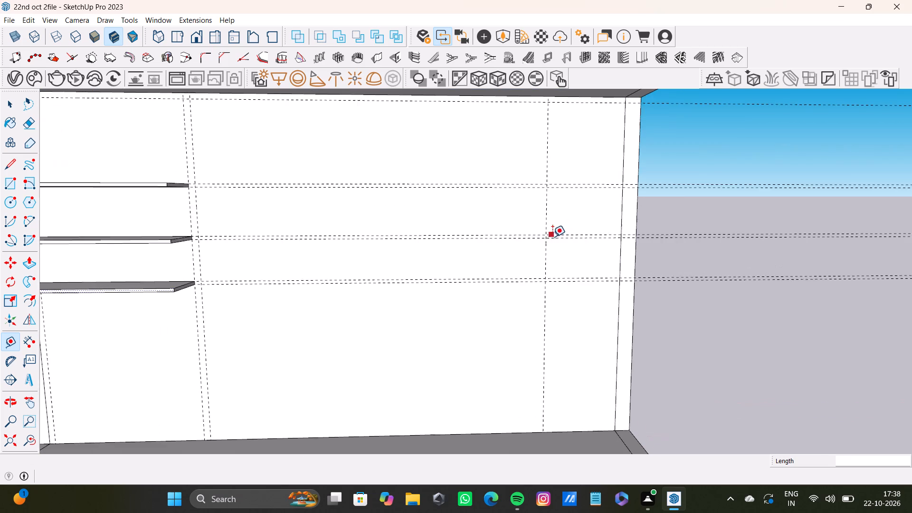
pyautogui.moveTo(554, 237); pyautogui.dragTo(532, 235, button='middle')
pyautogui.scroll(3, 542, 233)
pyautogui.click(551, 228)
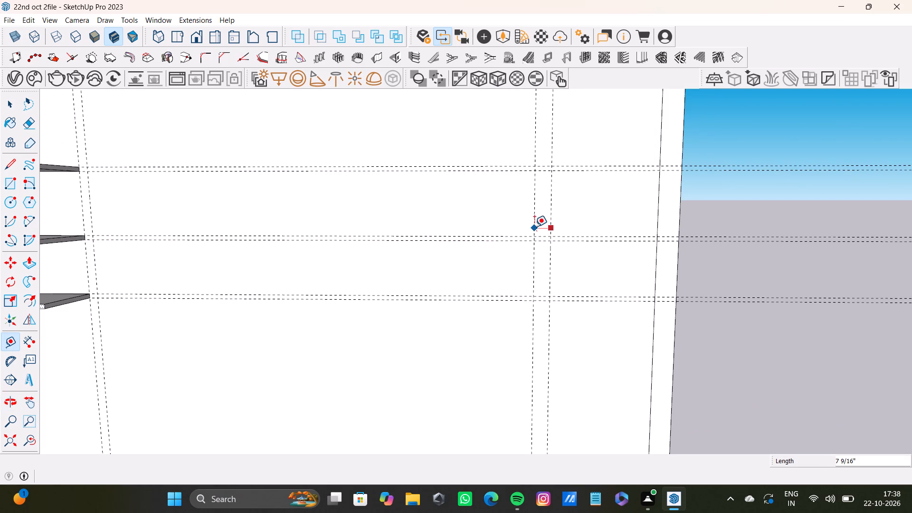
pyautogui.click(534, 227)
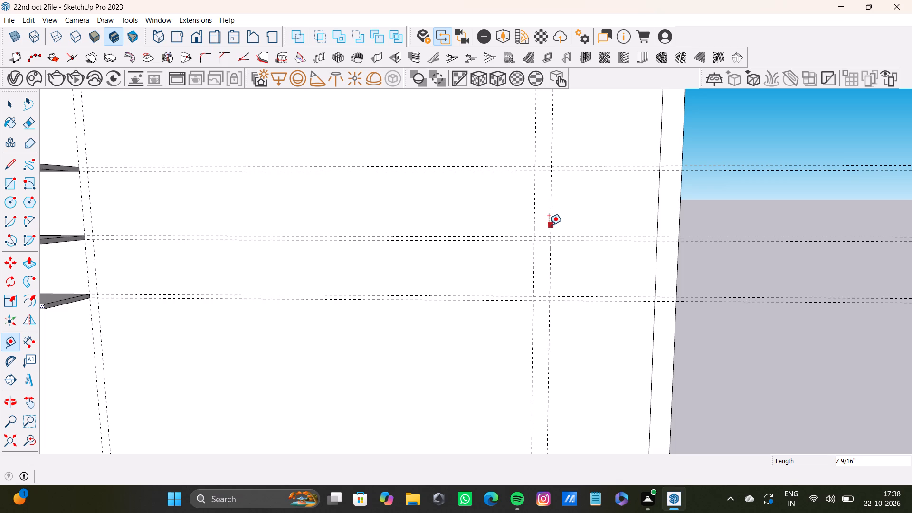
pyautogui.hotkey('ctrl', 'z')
# Place a second vertical guide about 4 5/16" from the far guide, on the side toward the shelves.
pyautogui.click(549, 226)
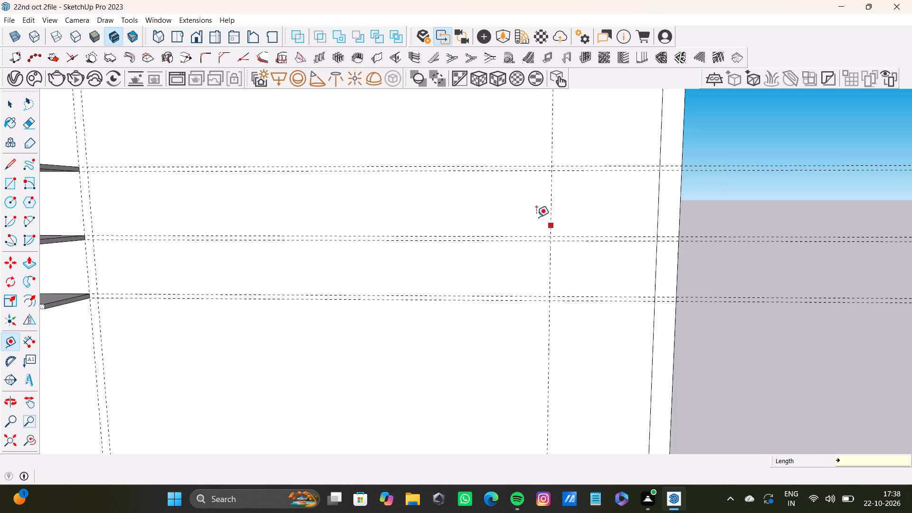
pyautogui.press('space')
pyautogui.press('t')
pyautogui.press('t')
pyautogui.press('t')
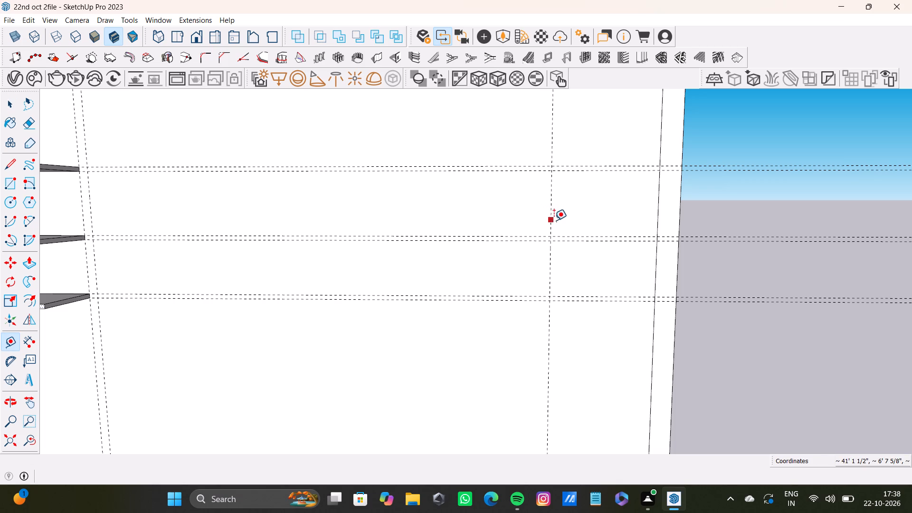
pyautogui.moveTo(553, 220); pyautogui.dragTo(548, 220)
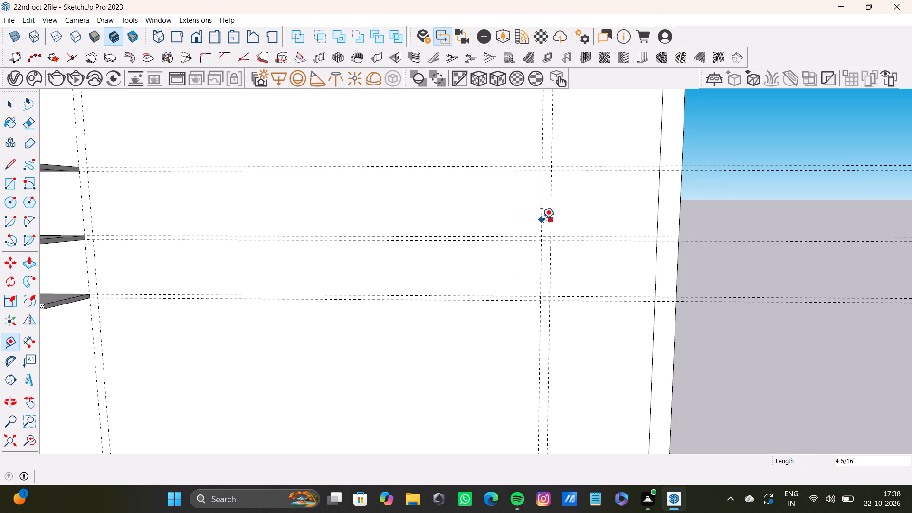
pyautogui.click(541, 218)
# Place a vertical guide about 10' 4" from the outer guide beside the shelves, between the two guide pairs.
pyautogui.scroll(-8, 531, 220)
pyautogui.moveTo(530, 220); pyautogui.dragTo(544, 193, button='middle')
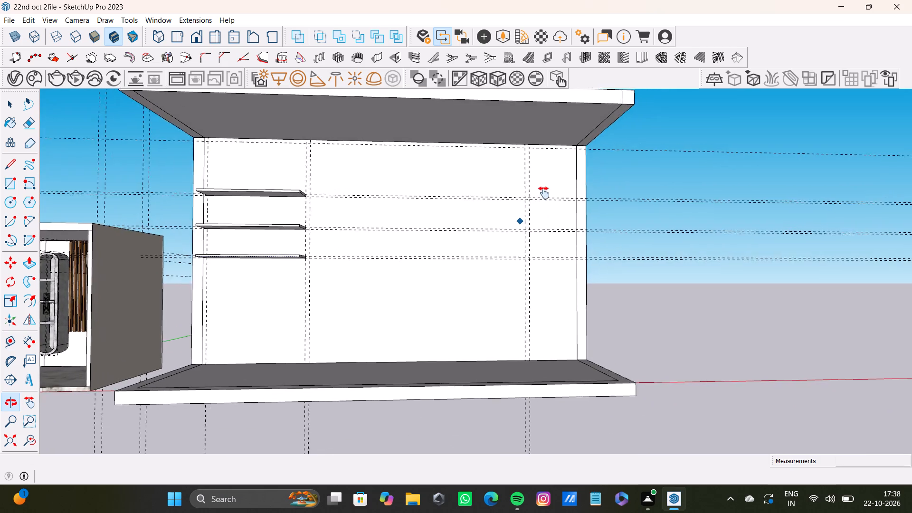
pyautogui.moveTo(544, 193); pyautogui.dragTo(576, 195, button='middle')
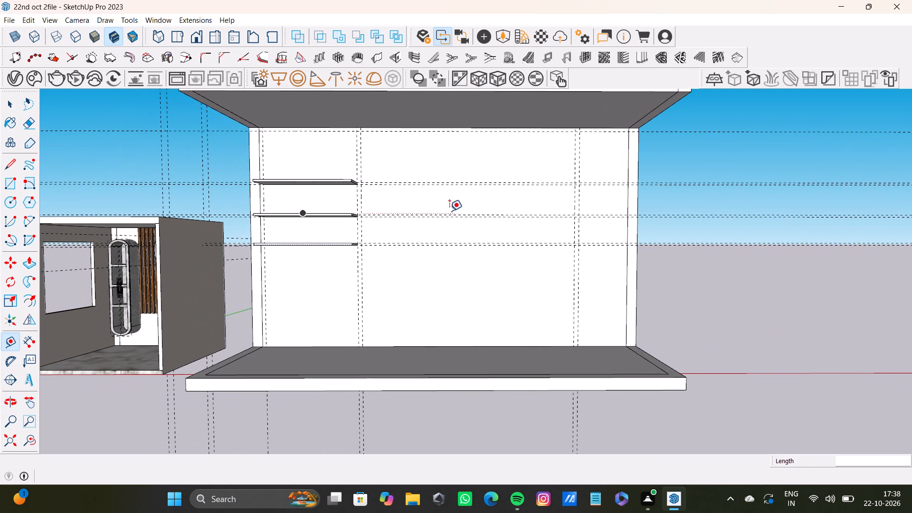
pyautogui.press('r')
pyautogui.scroll(6, 363, 236)
pyautogui.press('space')
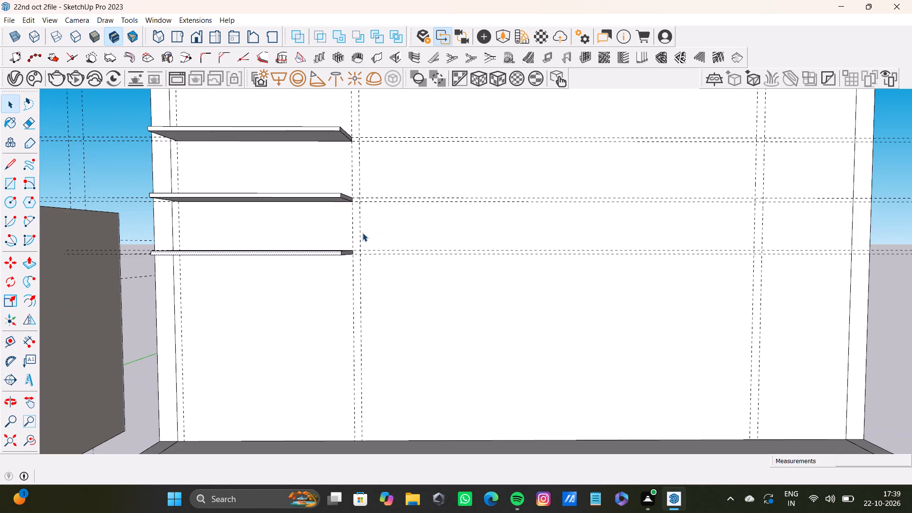
pyautogui.write('t')
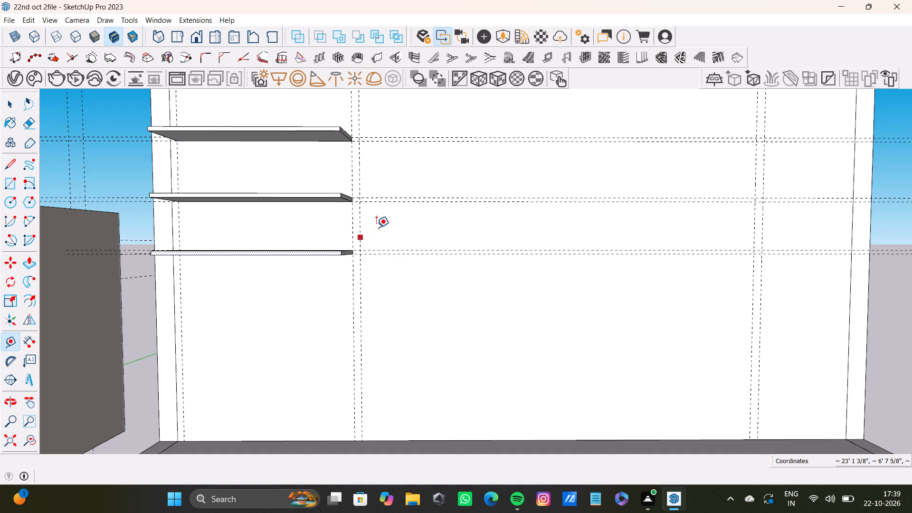
pyautogui.moveTo(358, 231); pyautogui.dragTo(362, 229)
pyautogui.scroll(-6, 511, 225)
pyautogui.moveTo(517, 228); pyautogui.dragTo(493, 249, button='middle')
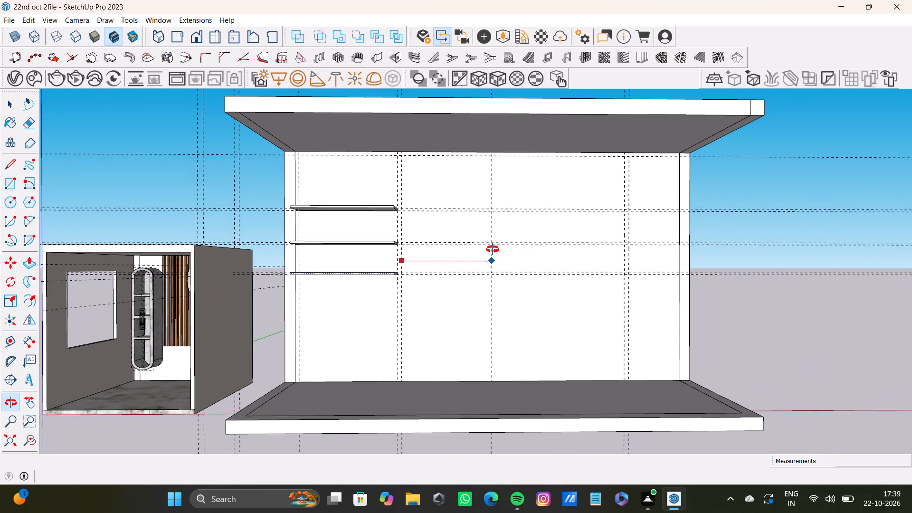
pyautogui.moveTo(493, 249); pyautogui.dragTo(477, 249, button='middle')
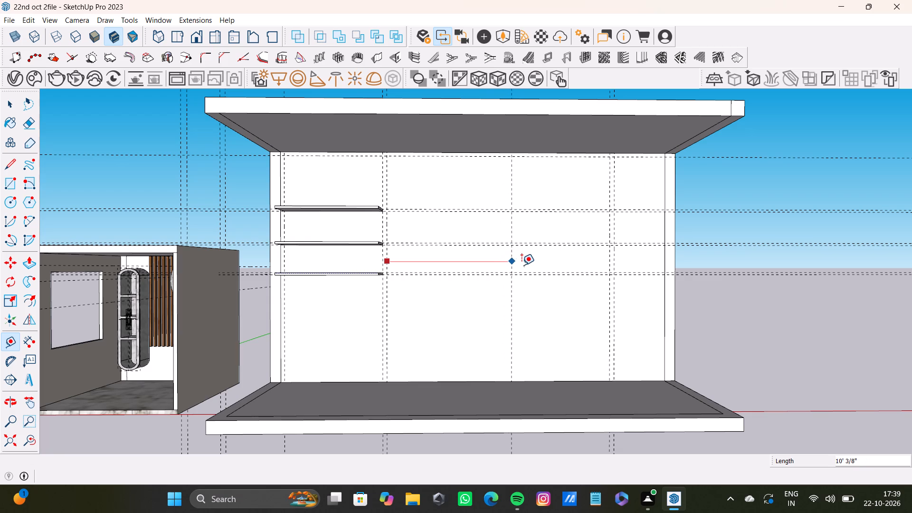
pyautogui.click(518, 267)
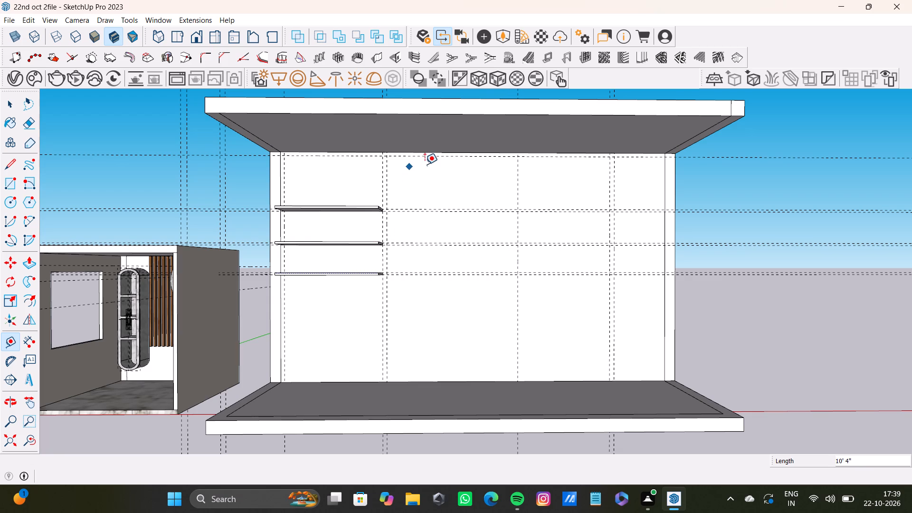
# Place a horizontal guide on the back wall about 1' 9 1/2" below the topmost horizontal guide.
pyautogui.click(443, 155)
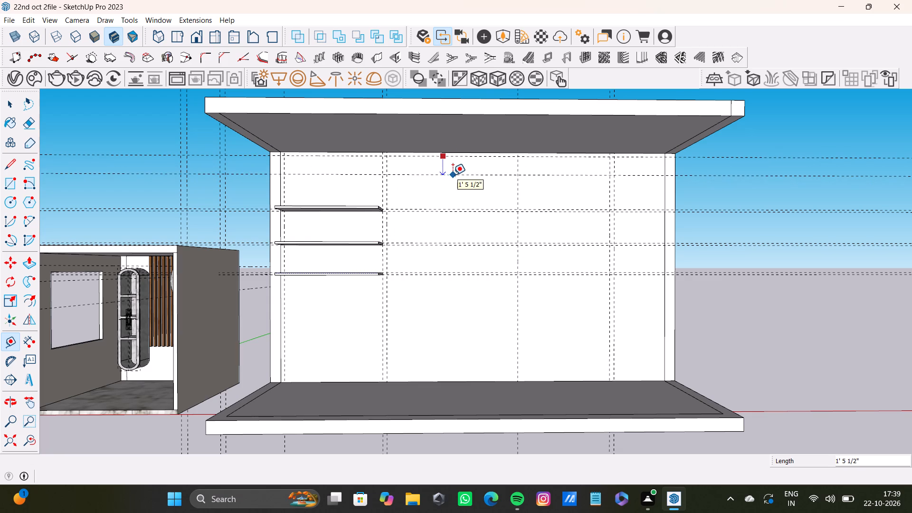
pyautogui.click(453, 179)
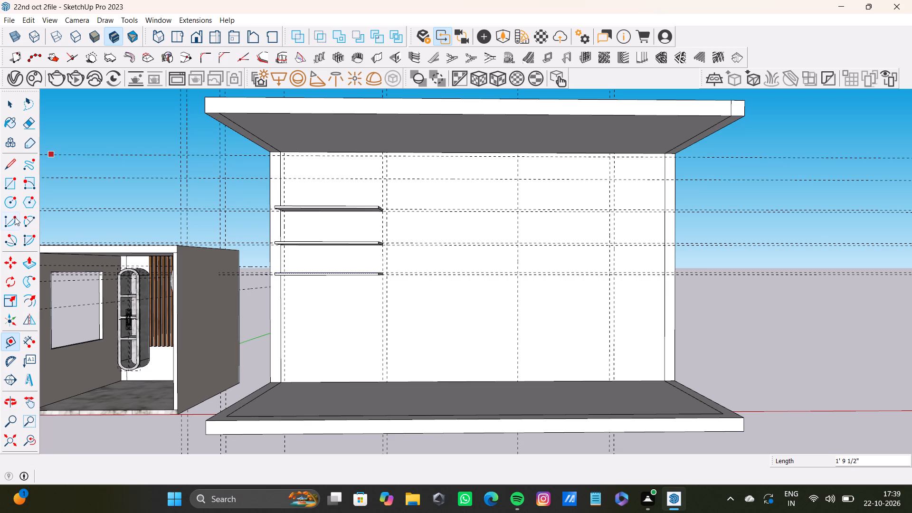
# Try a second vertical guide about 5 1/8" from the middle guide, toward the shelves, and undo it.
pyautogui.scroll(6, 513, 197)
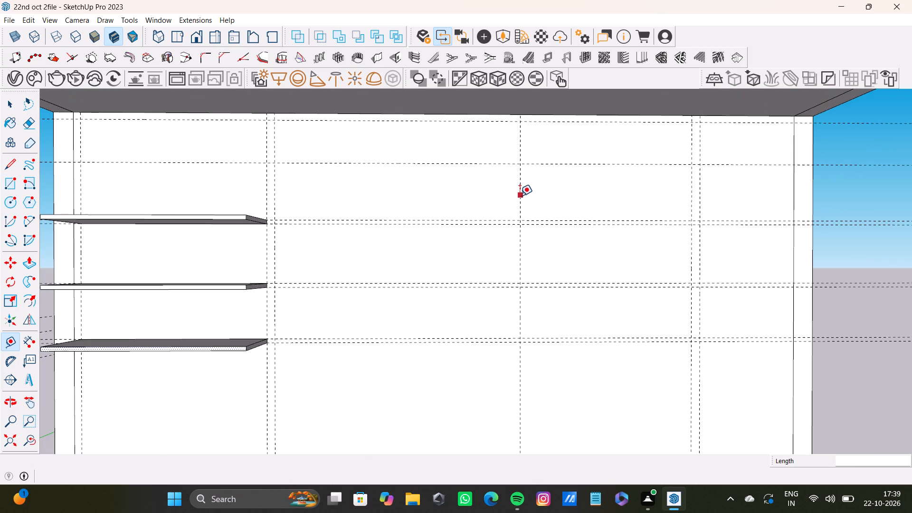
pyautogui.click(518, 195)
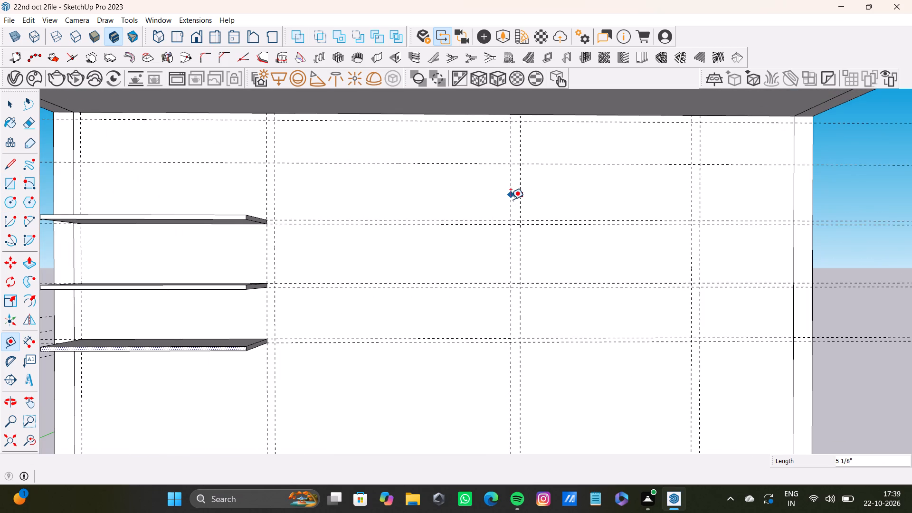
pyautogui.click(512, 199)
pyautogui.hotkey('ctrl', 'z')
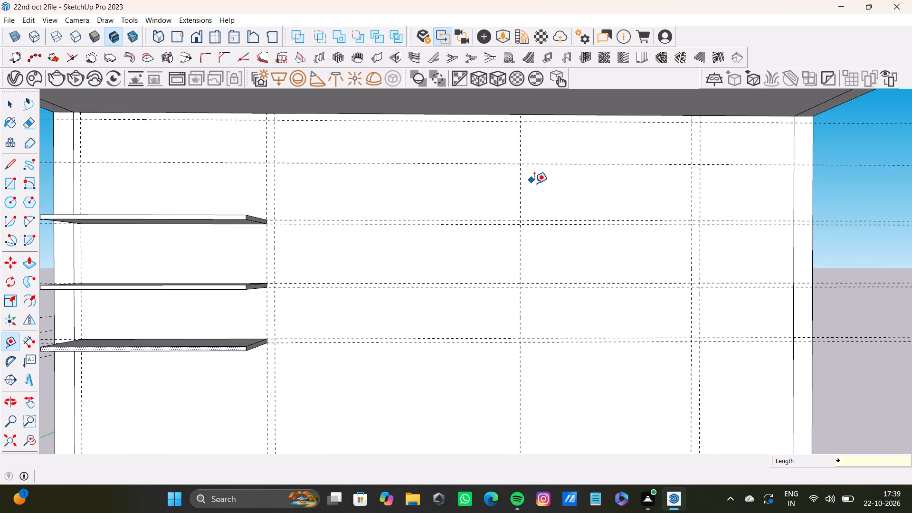
# Place a second vertical guide about 7 1/16" from the middle guide, on the side toward the shelves.
pyautogui.click(520, 200)
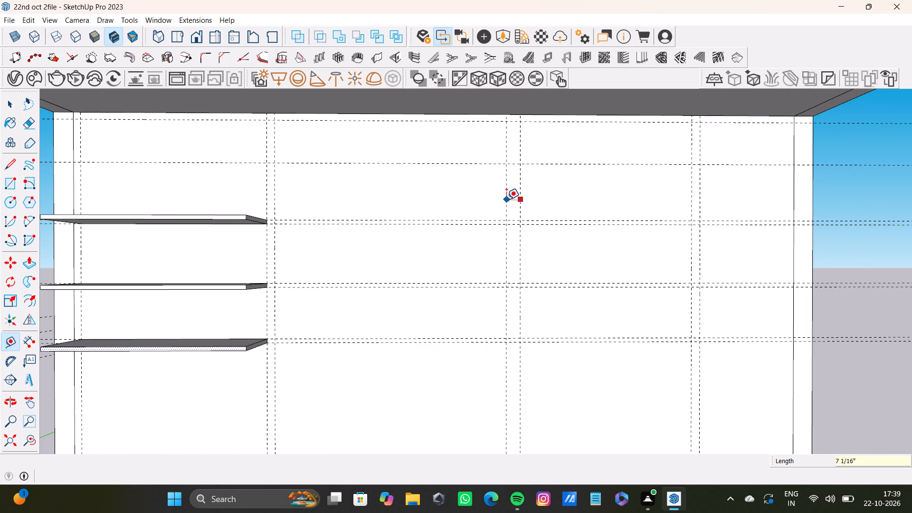
pyautogui.click(506, 199)
# Draw an arc with about 6 11/16" bulge from the second-highest horizontal guide down to the new vertical guide at the upper shelf's level.
pyautogui.press('a')
pyautogui.click(459, 165)
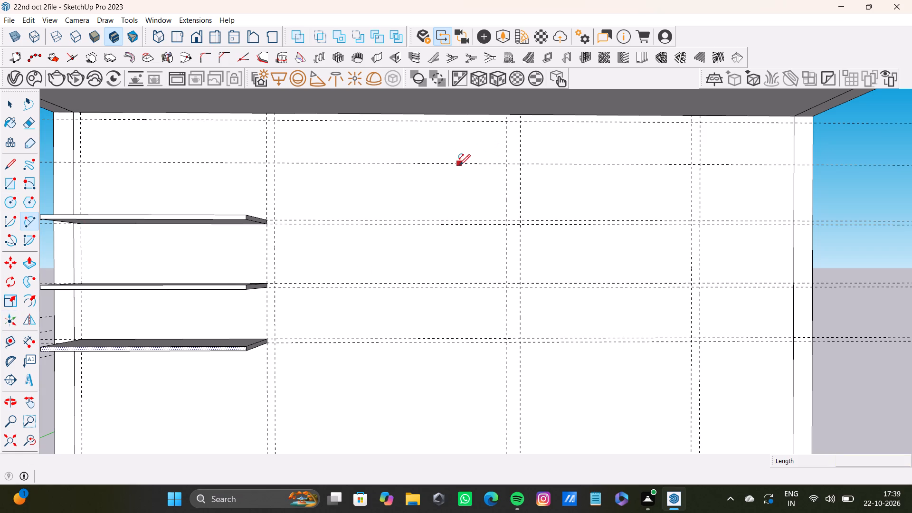
pyautogui.click(507, 222)
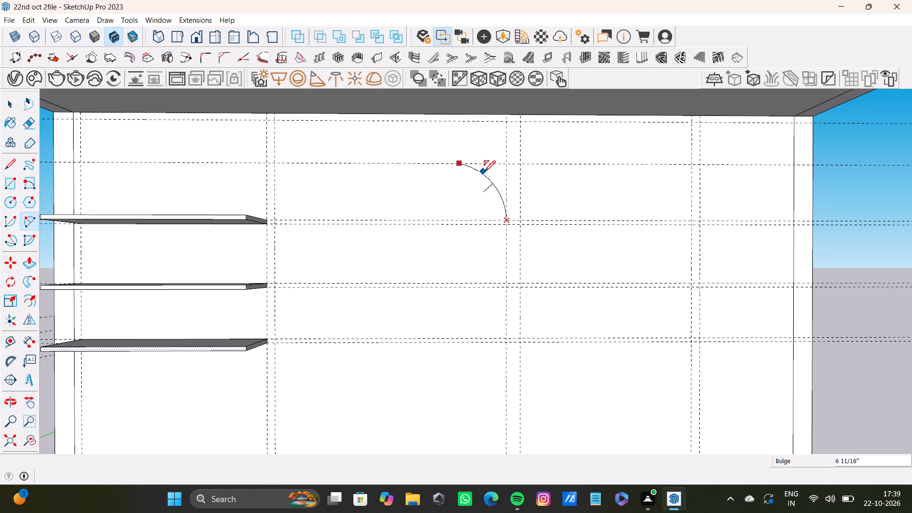
pyautogui.click(484, 171)
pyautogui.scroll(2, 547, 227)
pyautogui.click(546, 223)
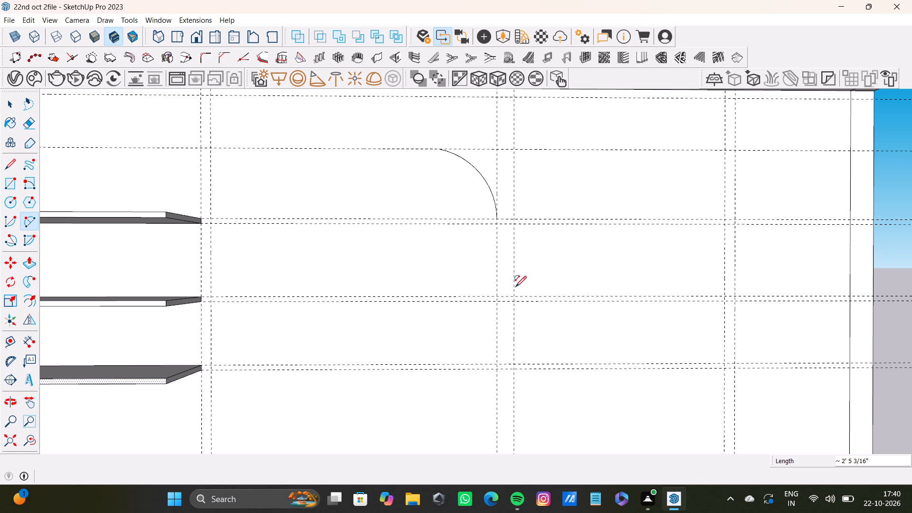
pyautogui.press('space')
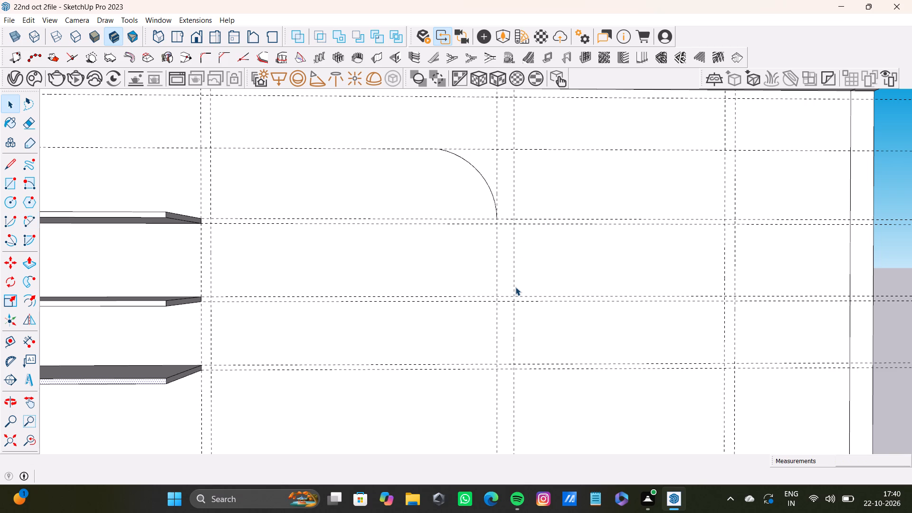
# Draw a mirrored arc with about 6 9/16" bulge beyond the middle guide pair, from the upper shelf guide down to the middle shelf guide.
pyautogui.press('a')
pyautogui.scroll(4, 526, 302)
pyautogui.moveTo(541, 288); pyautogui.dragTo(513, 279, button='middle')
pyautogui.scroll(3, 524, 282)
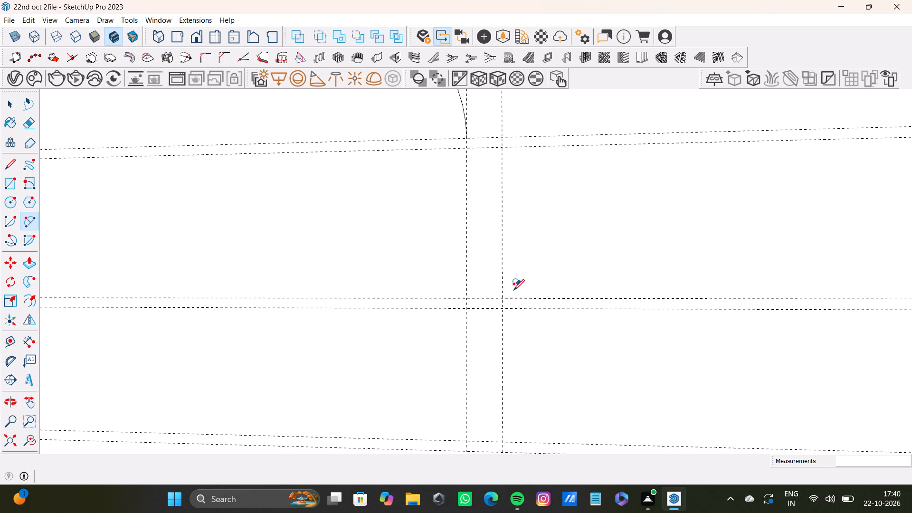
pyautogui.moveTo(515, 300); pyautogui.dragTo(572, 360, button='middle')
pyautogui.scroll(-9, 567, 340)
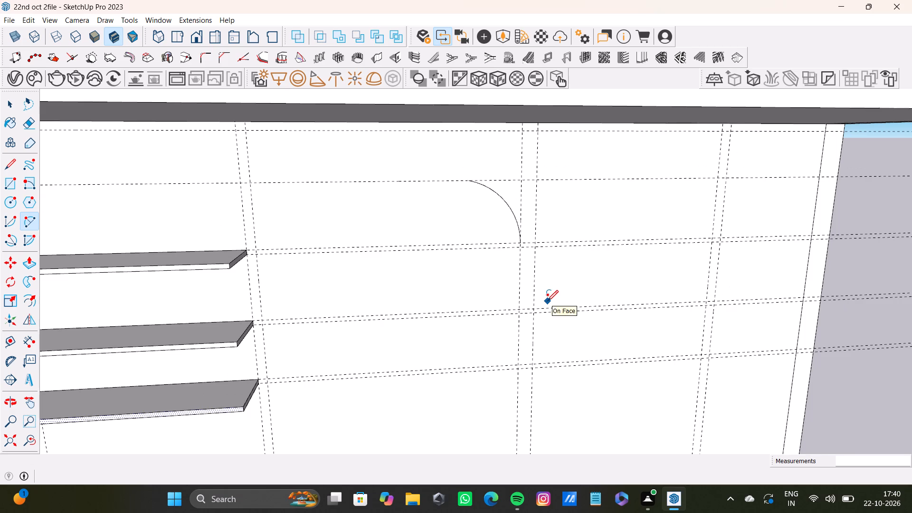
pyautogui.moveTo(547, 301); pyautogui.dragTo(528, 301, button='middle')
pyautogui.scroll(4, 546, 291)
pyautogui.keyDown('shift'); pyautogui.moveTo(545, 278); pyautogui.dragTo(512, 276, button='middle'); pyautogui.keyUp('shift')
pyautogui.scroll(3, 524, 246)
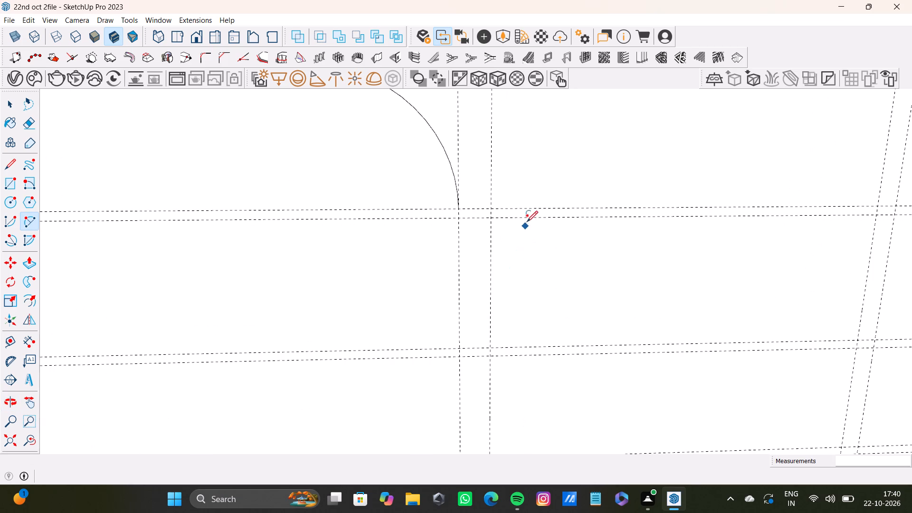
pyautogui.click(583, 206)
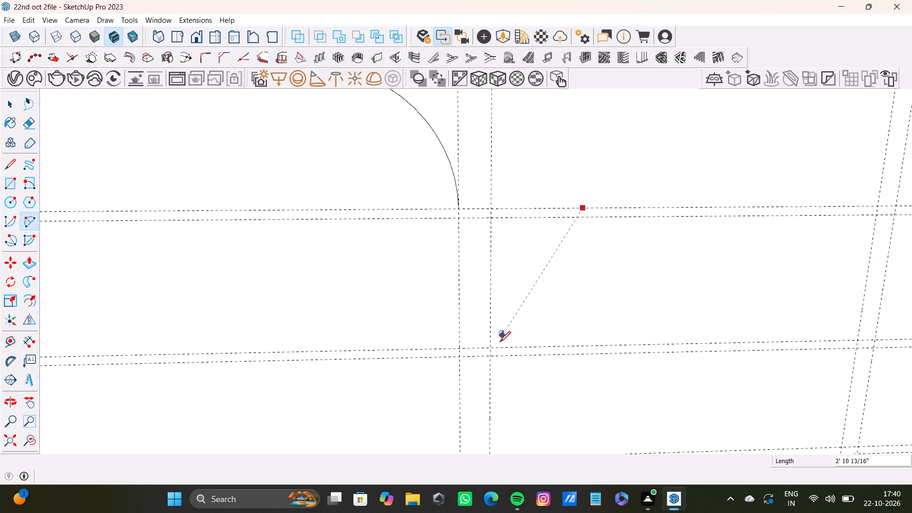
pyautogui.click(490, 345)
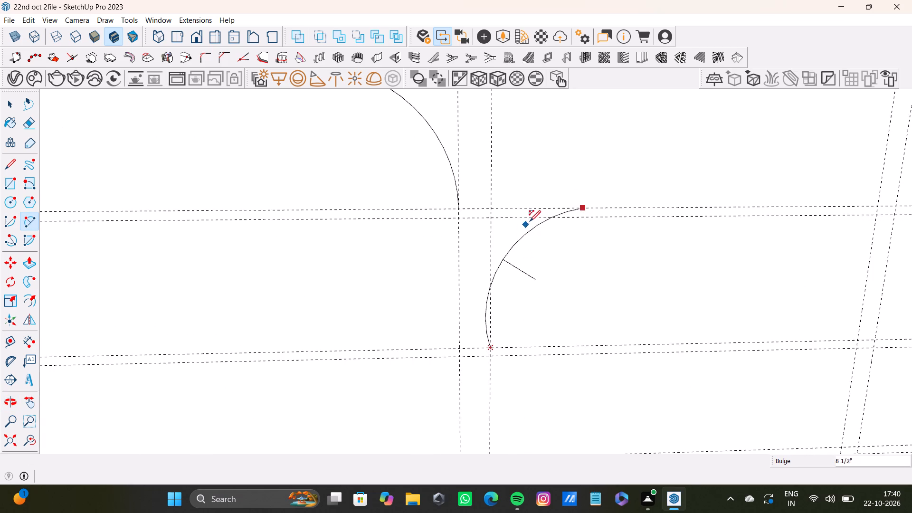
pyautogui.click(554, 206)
# Draw the first panel's top edge from the arc to the guide beside the shelves, its side down to the floor, and its base edge.
pyautogui.scroll(-11, 507, 231)
pyautogui.scroll(1, 519, 259)
pyautogui.moveTo(519, 259); pyautogui.dragTo(570, 246, button='middle')
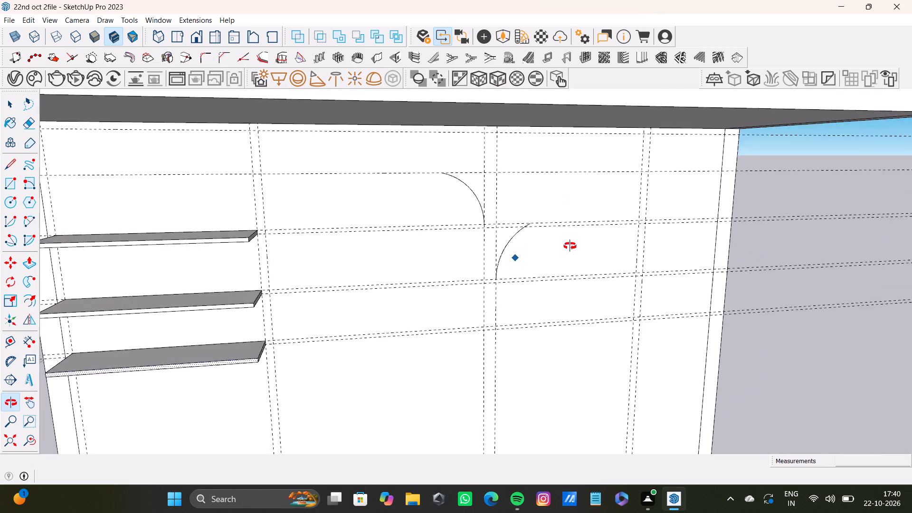
pyautogui.moveTo(570, 246); pyautogui.dragTo(524, 224, button='middle')
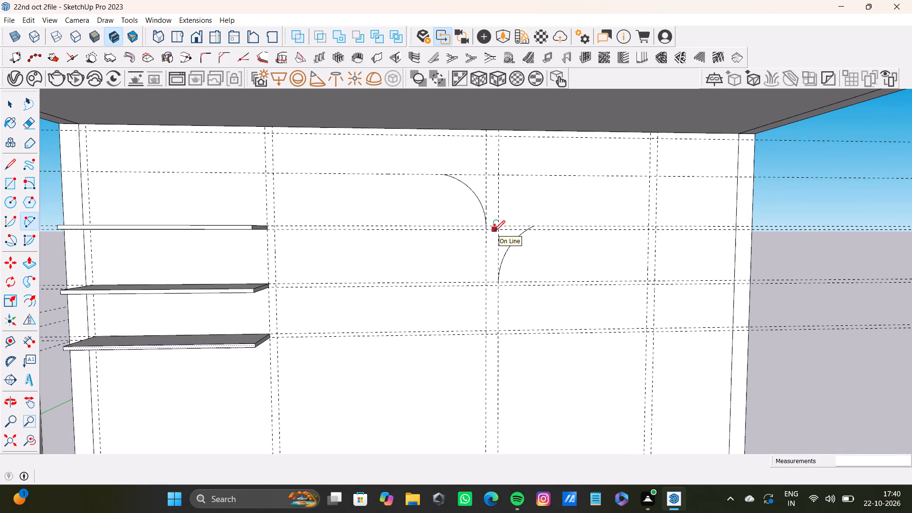
pyautogui.press('l')
pyautogui.scroll(6, 444, 189)
pyautogui.click(447, 163)
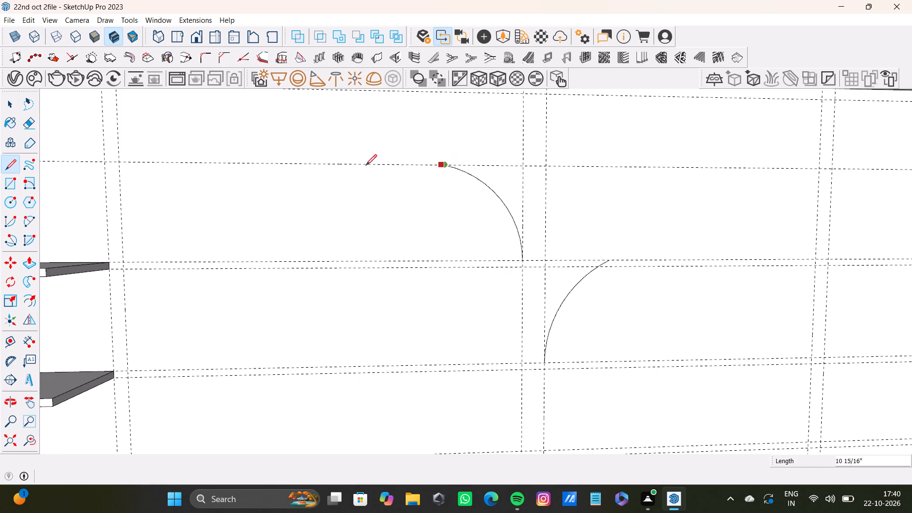
pyautogui.click(117, 161)
pyautogui.scroll(-7, 137, 184)
pyautogui.moveTo(123, 213); pyautogui.dragTo(133, 117, button='middle')
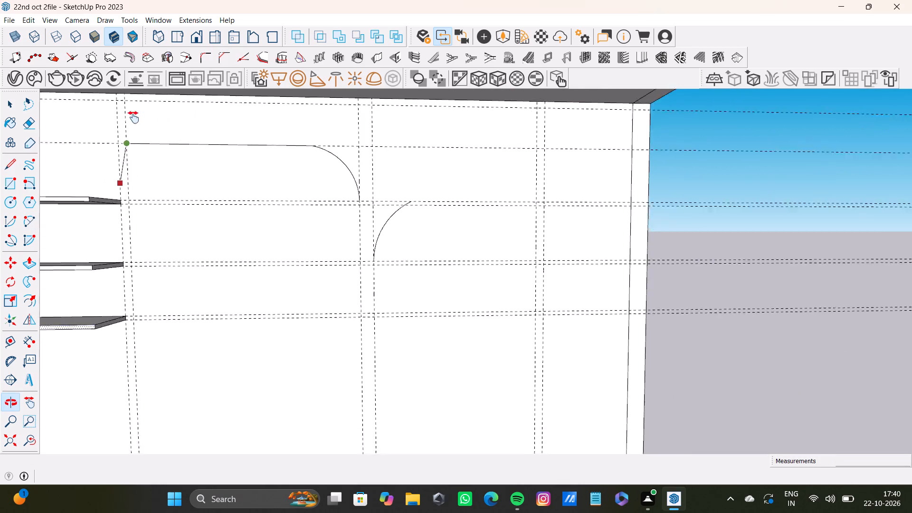
pyautogui.moveTo(133, 117); pyautogui.dragTo(133, 113, button='middle')
pyautogui.scroll(-3, 135, 231)
pyautogui.moveTo(138, 243); pyautogui.dragTo(143, 223, button='middle')
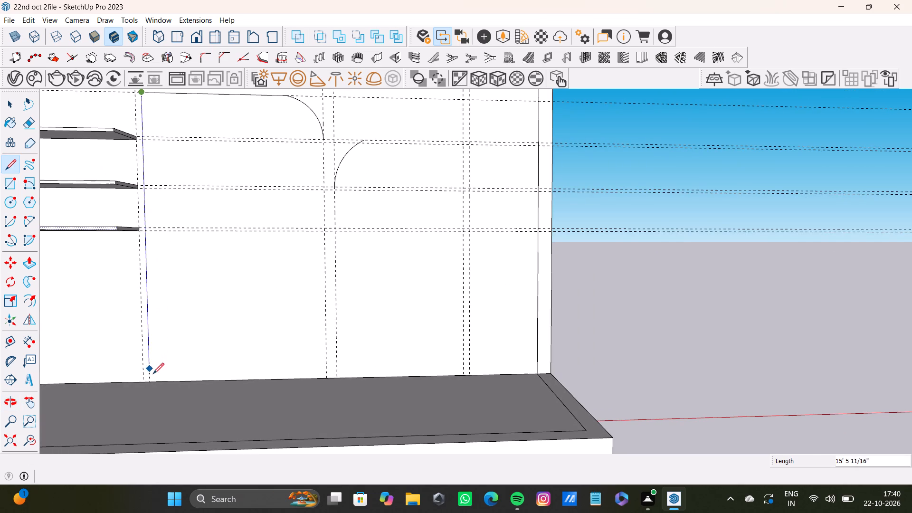
pyautogui.click(151, 381)
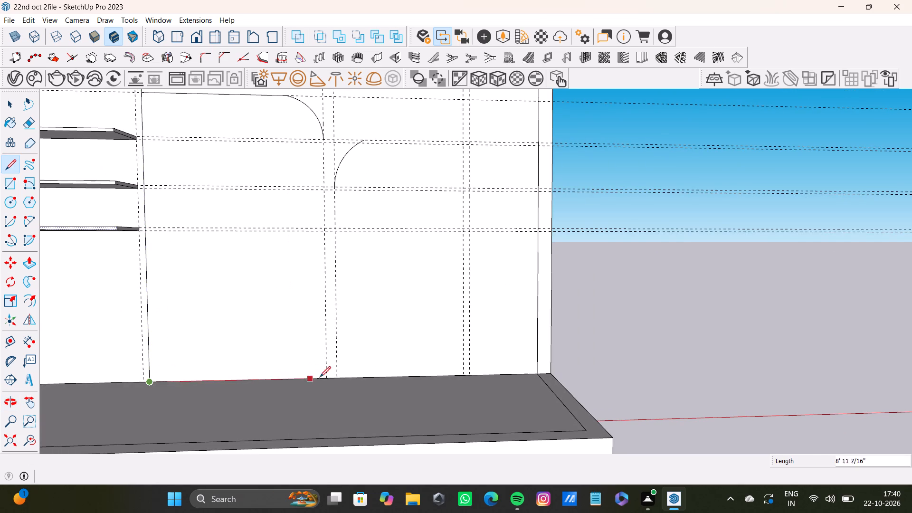
pyautogui.click(326, 374)
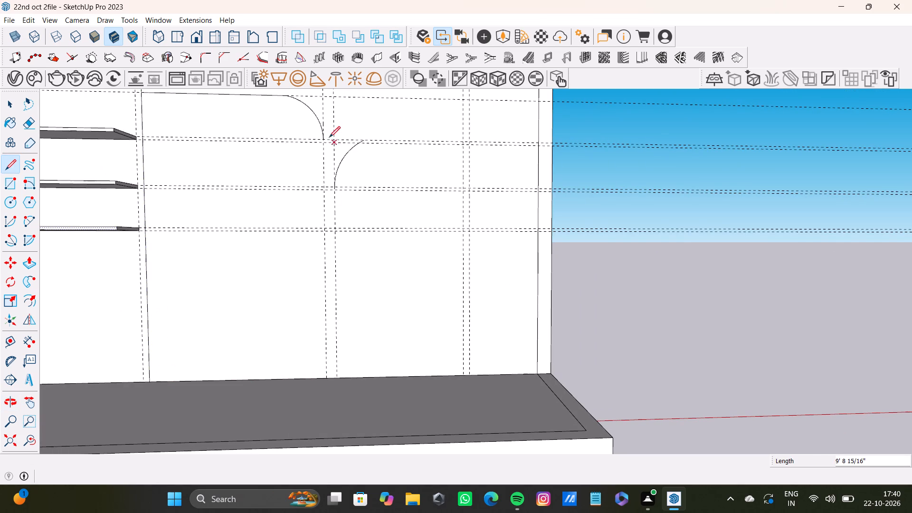
# Draw the first panel's remaining side straight down from the arc's lower end to the floor.
pyautogui.click(326, 137)
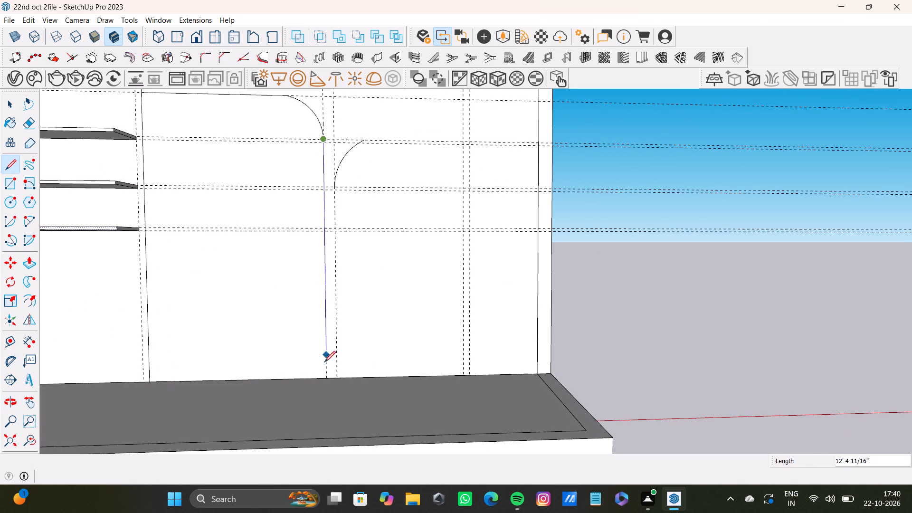
pyautogui.click(328, 378)
pyautogui.press('space')
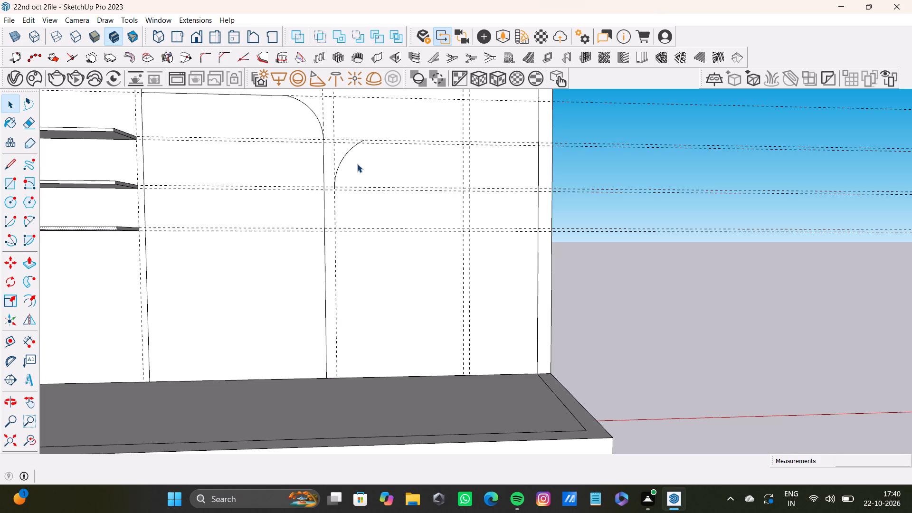
# Draw the second panel's side from its arc's lower end to the floor, and its base edge to the nearer guide of the far pair.
pyautogui.press('l')
pyautogui.scroll(6, 340, 212)
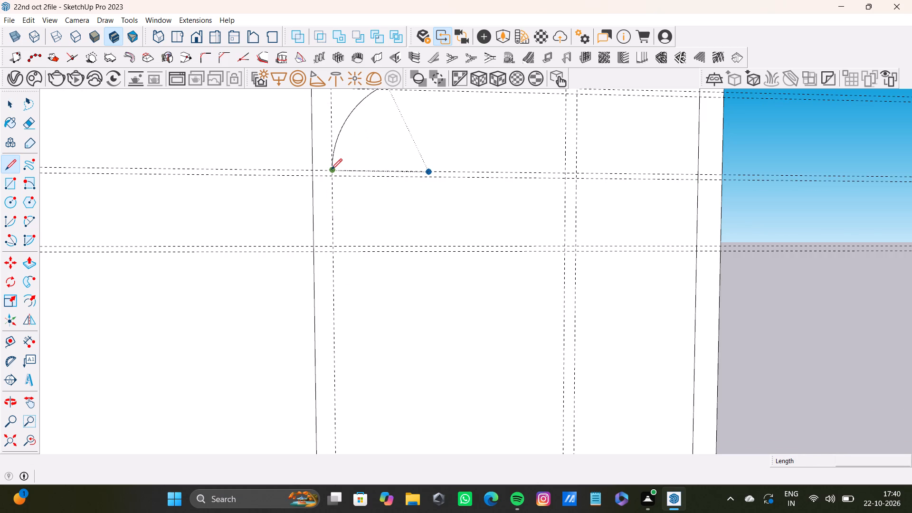
pyautogui.click(331, 170)
pyautogui.scroll(-4, 332, 272)
pyautogui.moveTo(332, 315); pyautogui.dragTo(340, 254, button='middle')
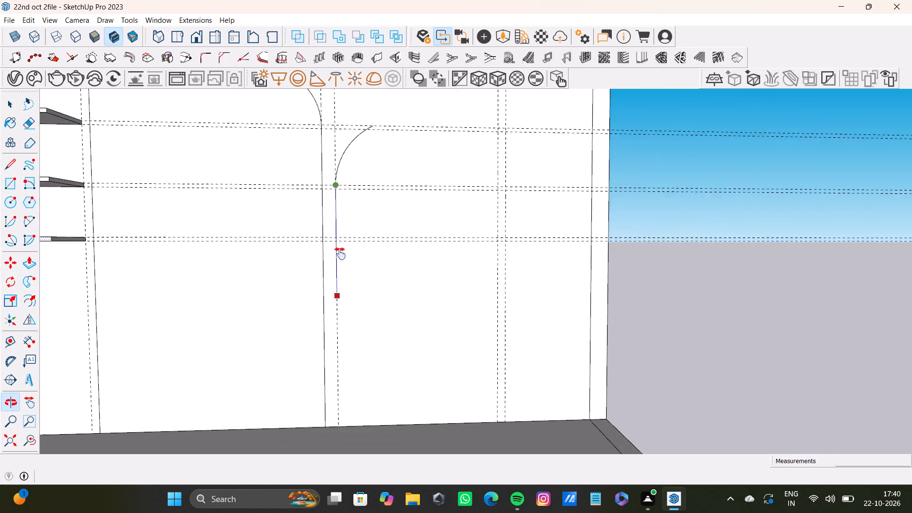
pyautogui.moveTo(340, 254); pyautogui.dragTo(342, 247, button='middle')
pyautogui.scroll(2, 336, 276)
pyautogui.moveTo(346, 395); pyautogui.dragTo(351, 396)
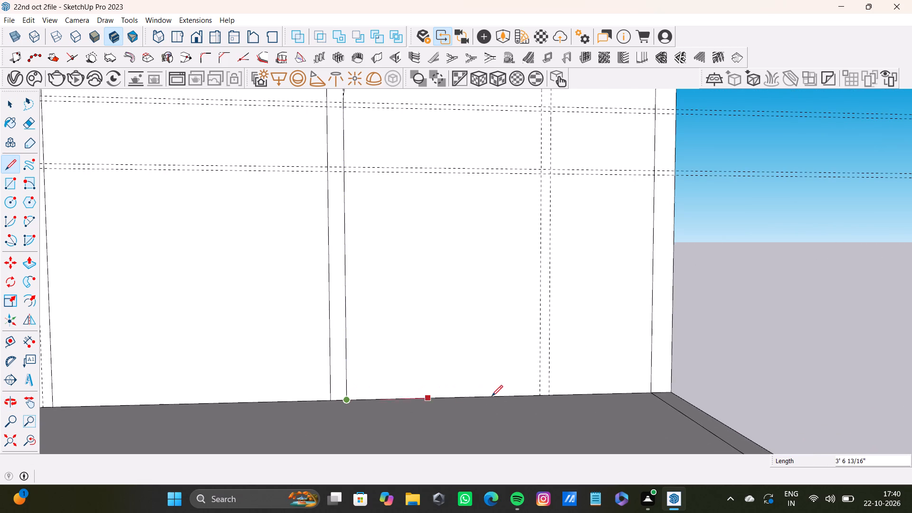
pyautogui.click(540, 392)
# Draw the second panel's top edge about 5' 7 5/8" to the far guide pair, and its far side 13' 7 1/2" down to the floor.
pyautogui.scroll(-4, 530, 327)
pyautogui.keyDown('shift'); pyautogui.moveTo(539, 283); pyautogui.dragTo(525, 351, button='middle'); pyautogui.keyUp('shift')
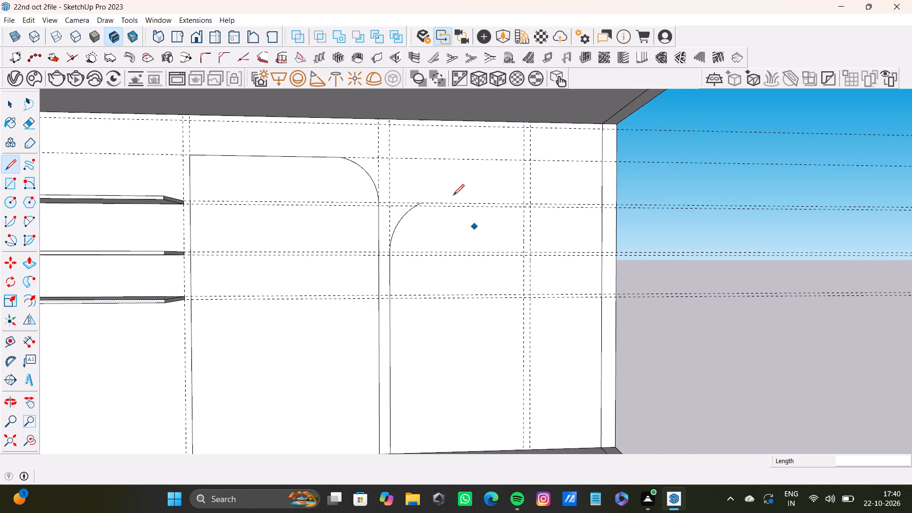
pyautogui.scroll(13, 416, 207)
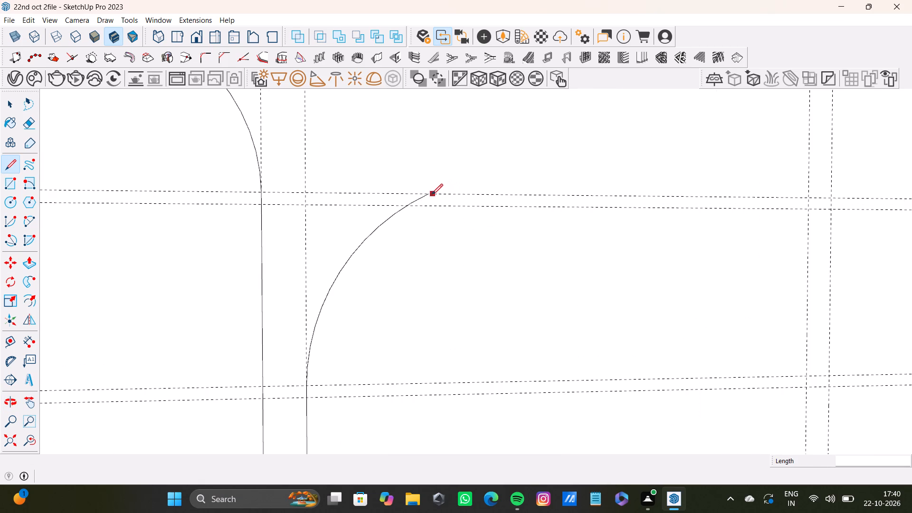
pyautogui.click(428, 194)
pyautogui.scroll(-3, 646, 209)
pyautogui.keyDown('shift'); pyautogui.moveTo(652, 193); pyautogui.dragTo(533, 186, button='middle'); pyautogui.keyUp('shift')
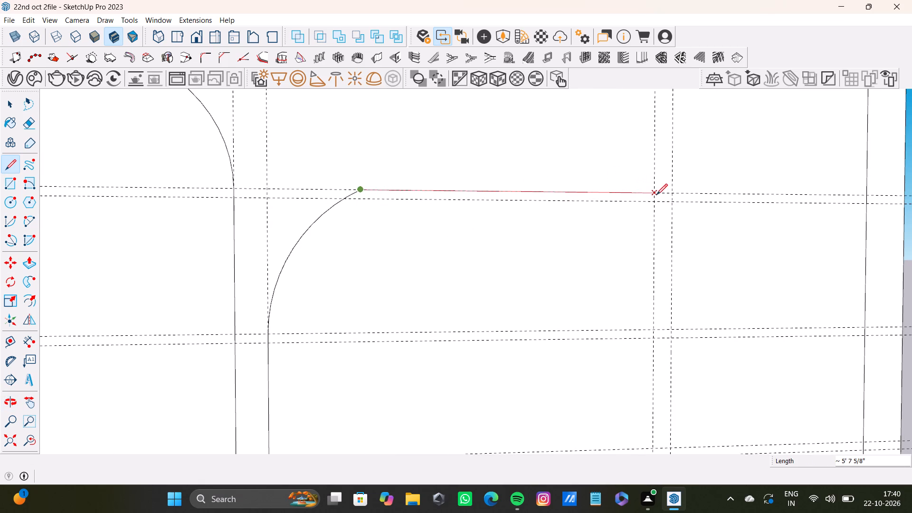
pyautogui.click(655, 191)
pyautogui.scroll(-5, 655, 235)
pyautogui.keyDown('shift'); pyautogui.moveTo(659, 290); pyautogui.dragTo(659, 194, button='middle'); pyautogui.keyUp('shift')
pyautogui.moveTo(658, 316); pyautogui.dragTo(657, 158, button='middle')
pyautogui.scroll(-4, 637, 306)
pyautogui.moveTo(636, 325); pyautogui.dragTo(636, 288, button='middle')
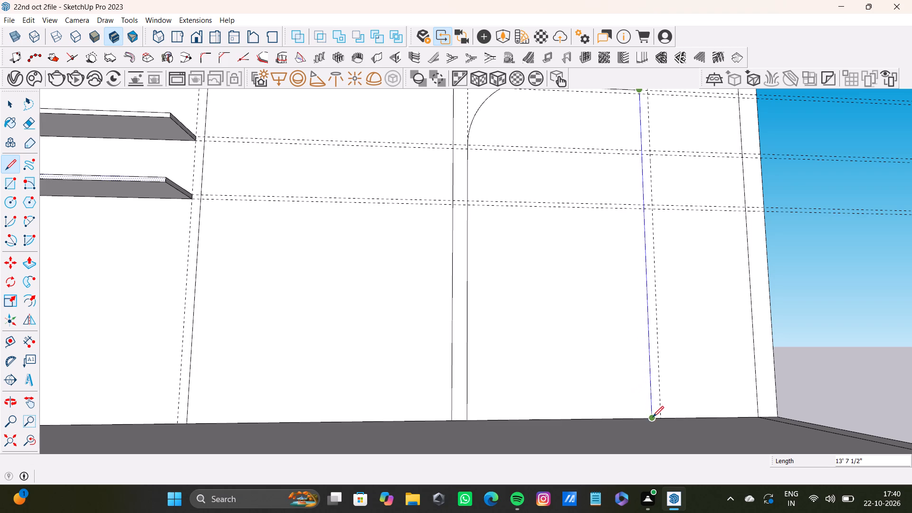
pyautogui.click(653, 418)
pyautogui.press('space')
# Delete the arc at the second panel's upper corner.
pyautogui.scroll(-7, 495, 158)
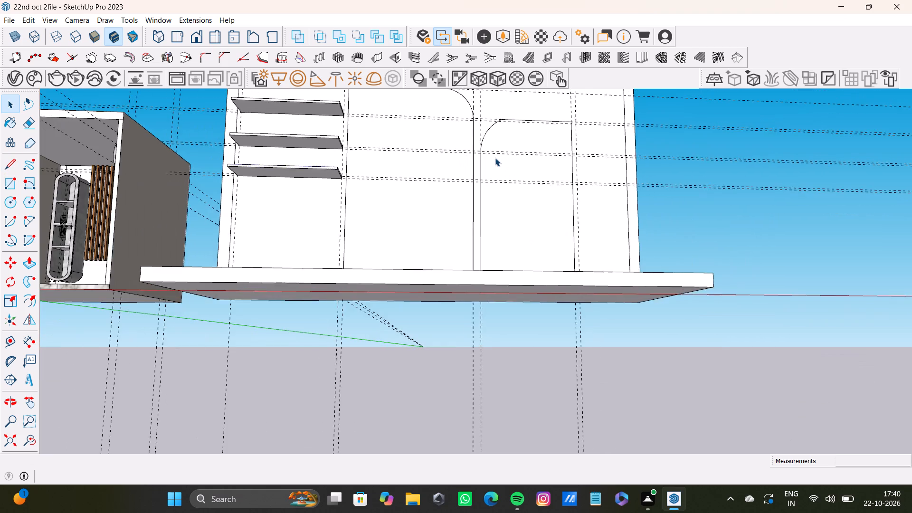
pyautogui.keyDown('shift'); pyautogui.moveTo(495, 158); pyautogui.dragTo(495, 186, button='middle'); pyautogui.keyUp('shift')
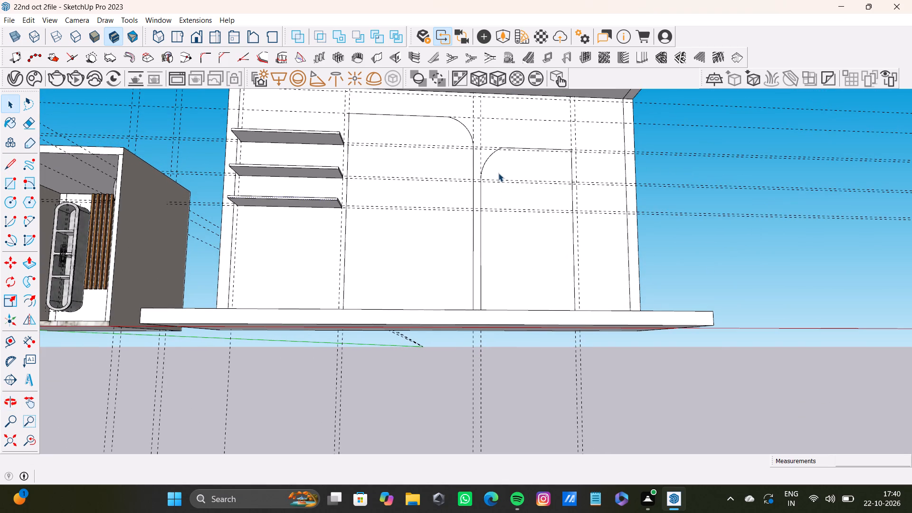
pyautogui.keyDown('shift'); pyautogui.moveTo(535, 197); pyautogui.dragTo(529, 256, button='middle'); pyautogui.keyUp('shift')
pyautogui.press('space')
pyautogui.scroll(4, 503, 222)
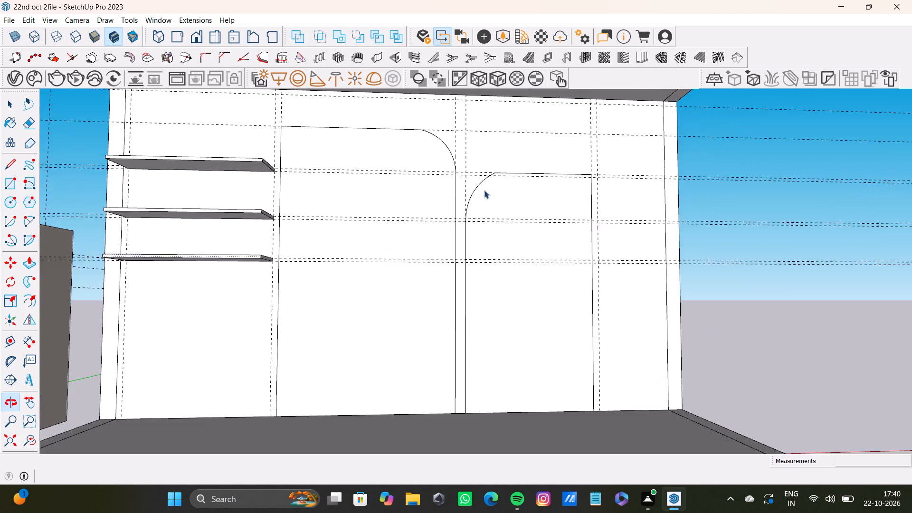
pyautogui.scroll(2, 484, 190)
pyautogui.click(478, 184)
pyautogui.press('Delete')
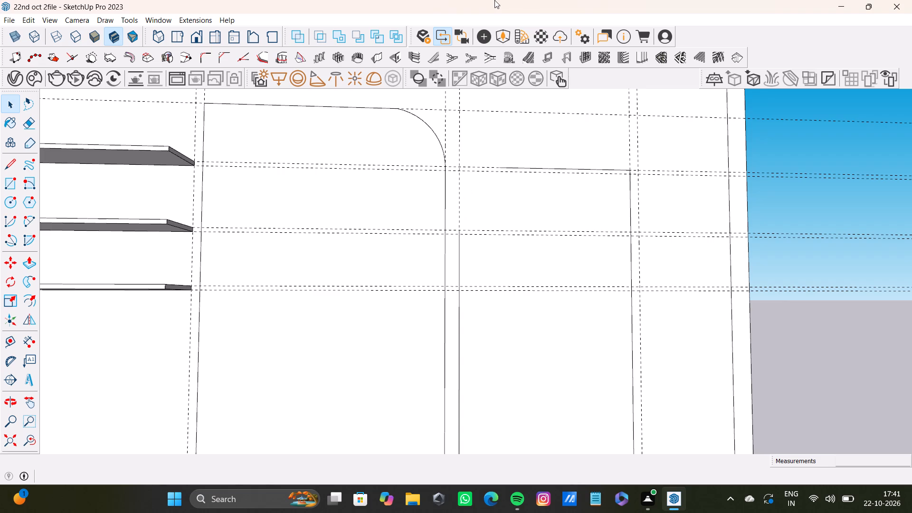
# Extend the second panel's top edge to the nearer vertical guide and close the corner straight down to its side edge.
pyautogui.press('l')
pyautogui.scroll(7, 495, 181)
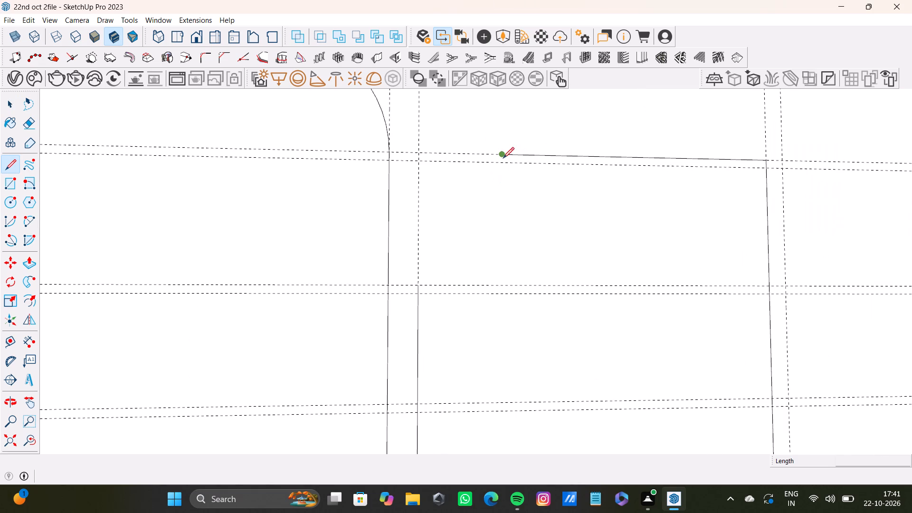
pyautogui.moveTo(501, 154); pyautogui.dragTo(488, 154)
pyautogui.click(418, 152)
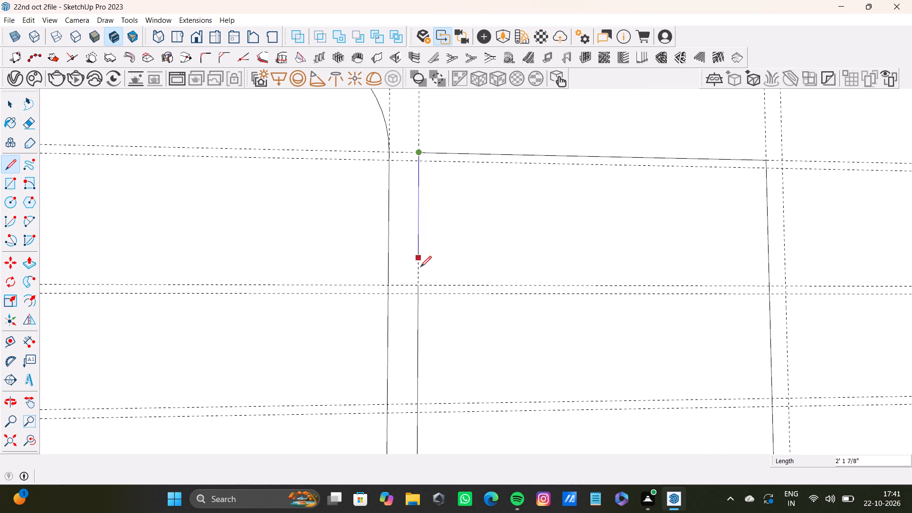
pyautogui.click(419, 288)
pyautogui.press('space')
# Draw an arc with a radius of about 2' 10 7/16" across the second panel's upper corner, from its side to its top edge.
pyautogui.press('a')
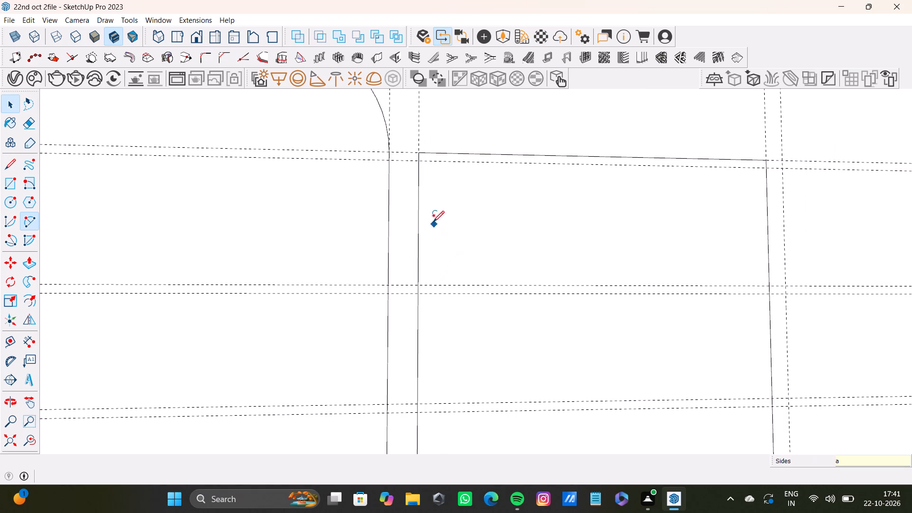
pyautogui.click(419, 288)
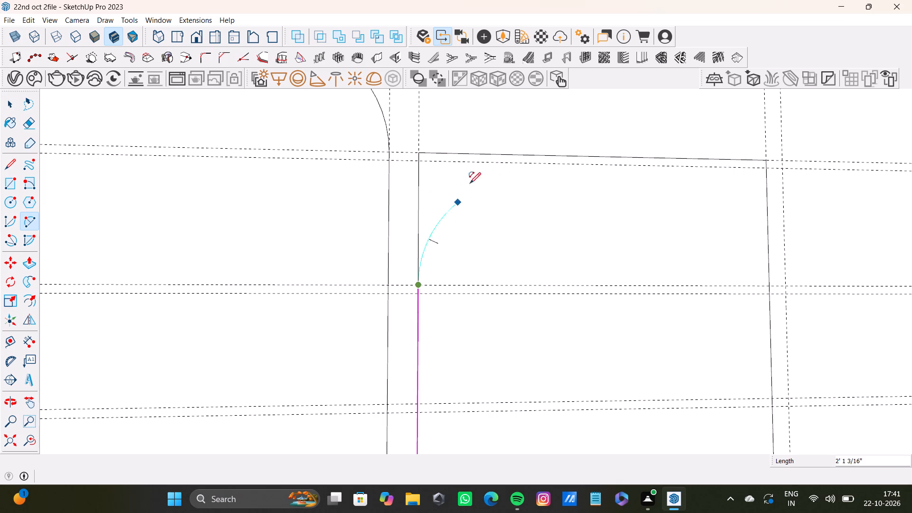
pyautogui.click(550, 156)
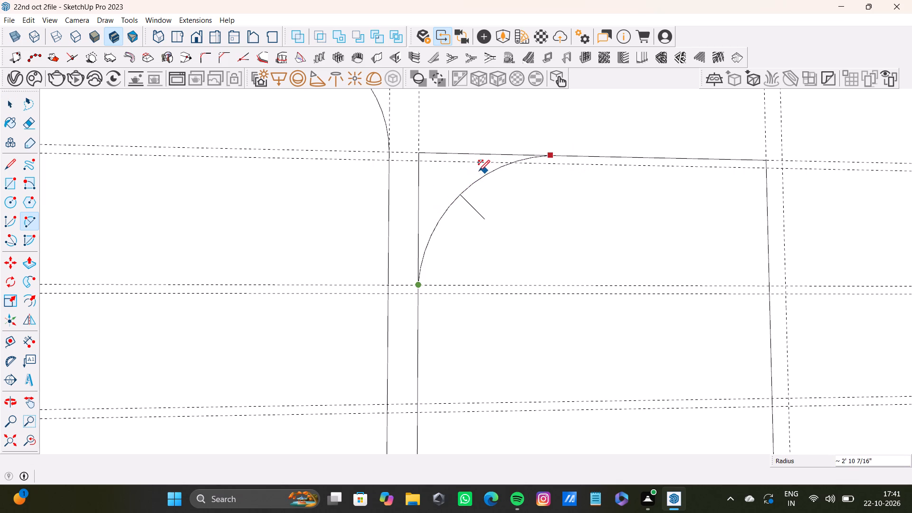
pyautogui.click(479, 171)
pyautogui.press('space')
# Delete the square corner edges left outside the second panel's new arc.
pyautogui.click(419, 226)
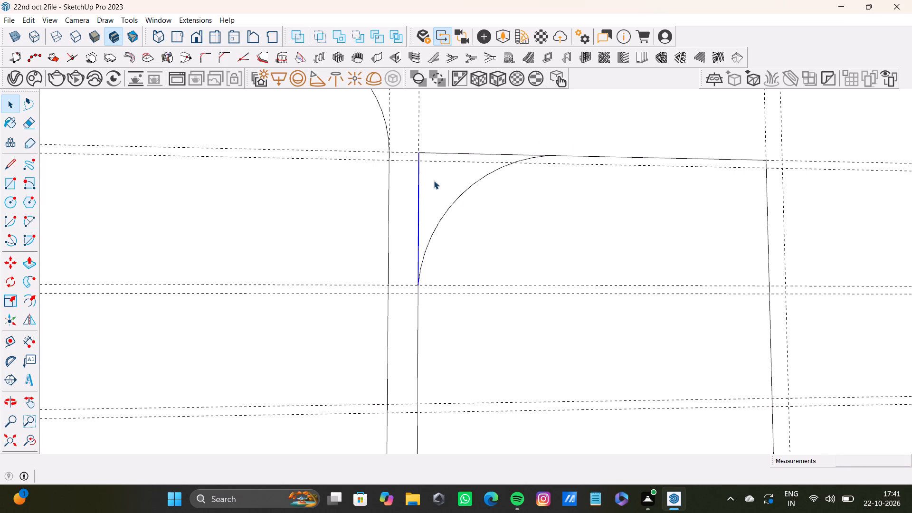
pyautogui.keyDown('shift'); pyautogui.click(458, 155); pyautogui.keyUp('shift')
pyautogui.keyDown('shift'); pyautogui.click(515, 154); pyautogui.keyUp('shift')
pyautogui.hotkey('shift', 'Delete')
# Draw lines squaring the first panel's upper corner, from the arc's top end to the guide and down to its lower end.
pyautogui.scroll(-9, 506, 161)
pyautogui.moveTo(481, 196); pyautogui.dragTo(484, 254, button='middle')
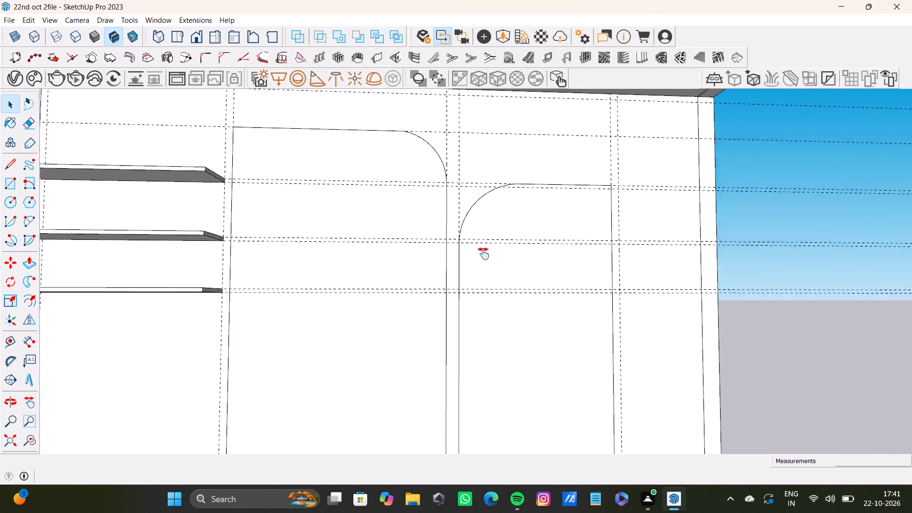
pyautogui.moveTo(484, 254); pyautogui.dragTo(477, 283, button='middle')
pyautogui.press('l')
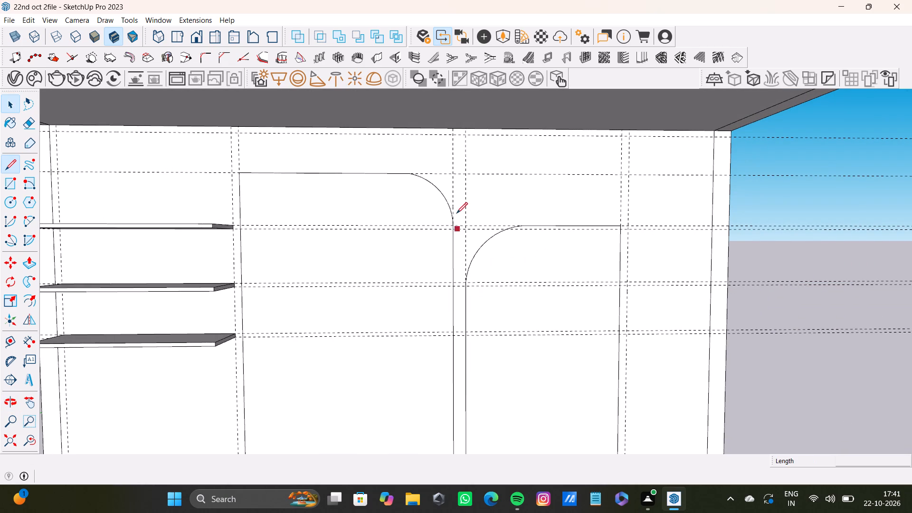
pyautogui.scroll(3, 457, 206)
pyautogui.click(391, 162)
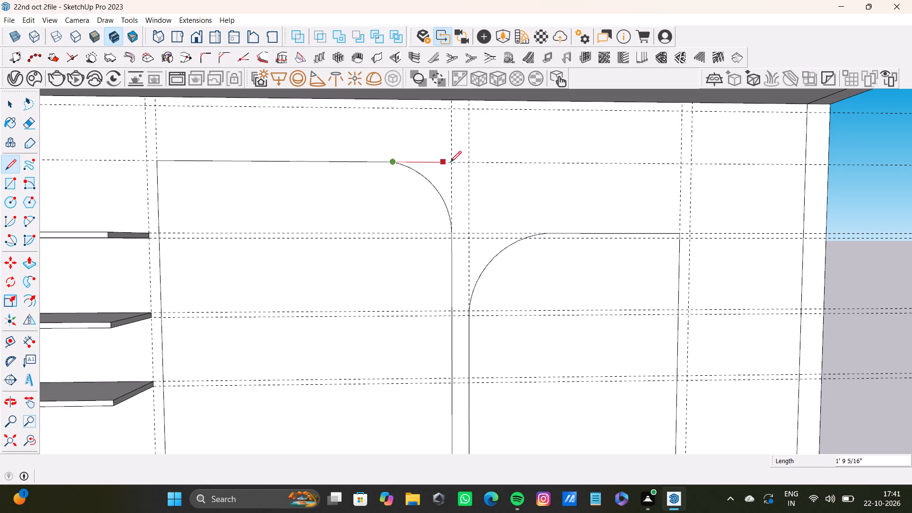
pyautogui.click(450, 162)
pyautogui.click(452, 235)
pyautogui.press('space')
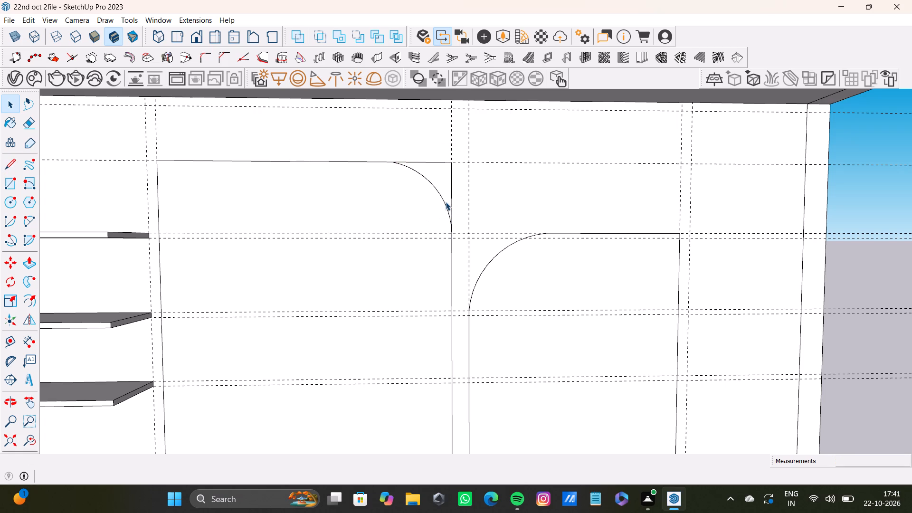
# Delete the small arc at the first panel's upper corner.
pyautogui.click(446, 202)
pyautogui.press('Delete')
# Draw a larger tangent arc across the first panel's upper corner, with endpoints about 5' 1 1/4" apart.
pyautogui.press('a')
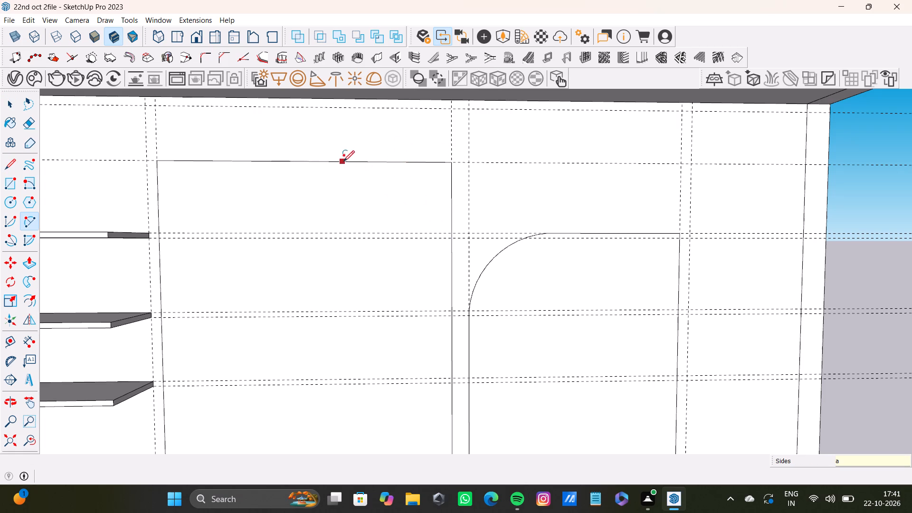
pyautogui.click(344, 161)
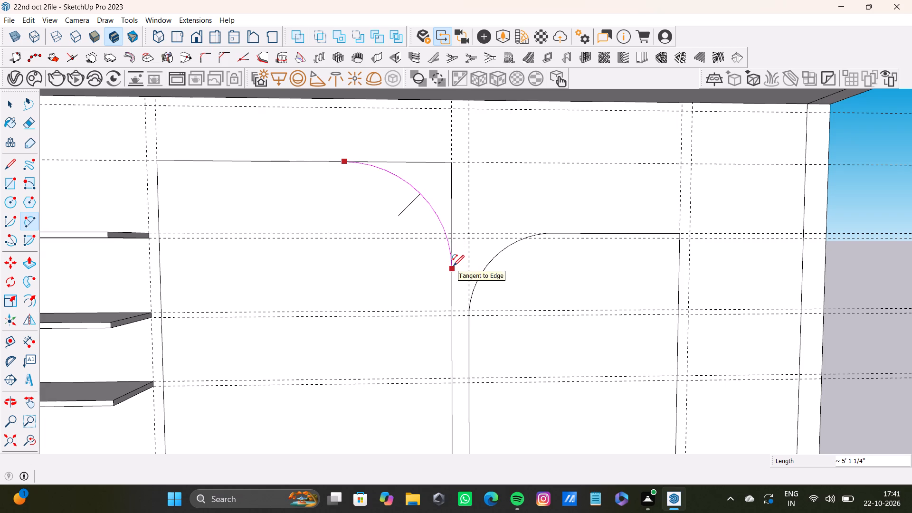
pyautogui.click(453, 266)
pyautogui.click(445, 218)
pyautogui.press('space')
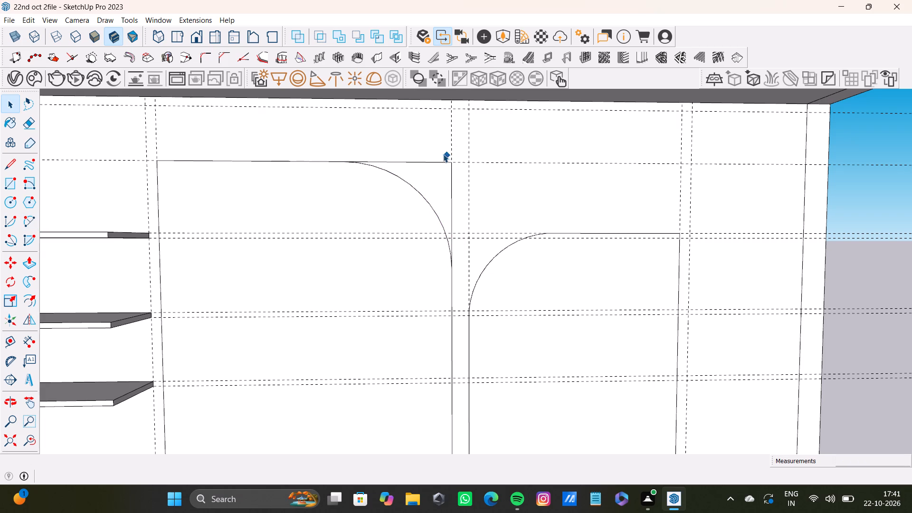
# Delete the square corner edges left outside the first panel's new arc.
pyautogui.click(438, 161)
pyautogui.keyDown('shift'); pyautogui.click(452, 191); pyautogui.keyUp('shift')
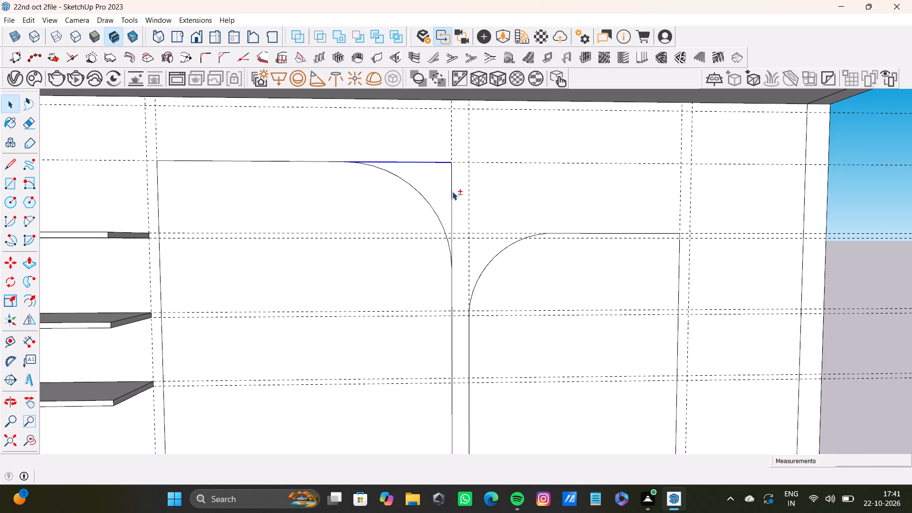
pyautogui.hotkey('shift', 'Delete')
# Push/Pull the first round-cornered panel's face outward from the back wall.
pyautogui.scroll(-4, 452, 192)
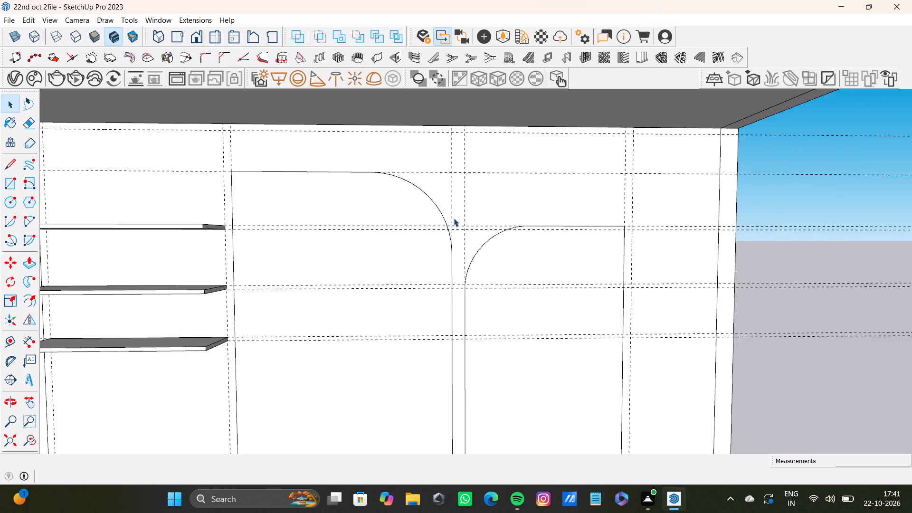
pyautogui.scroll(-8, 454, 218)
pyautogui.moveTo(456, 253); pyautogui.dragTo(383, 289, button='middle')
pyautogui.scroll(6, 397, 248)
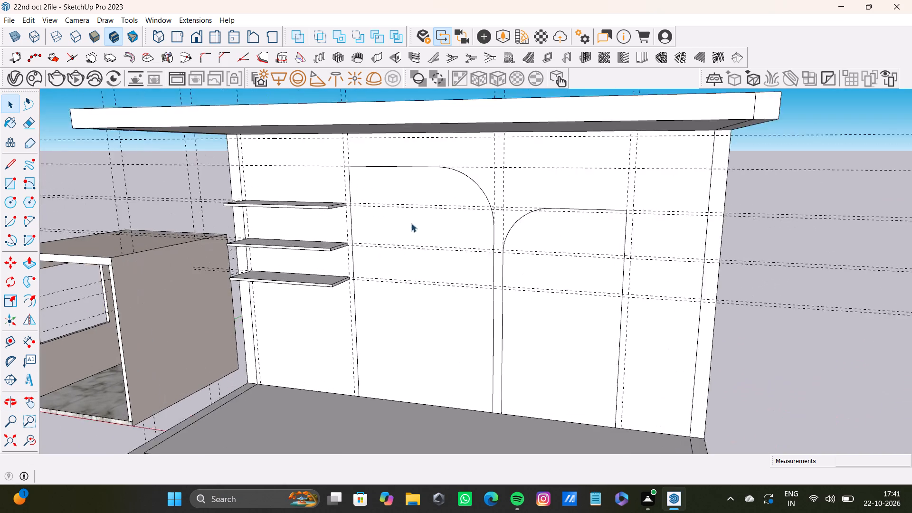
pyautogui.press('space')
pyautogui.click(440, 186)
pyautogui.press('p')
pyautogui.click(440, 186)
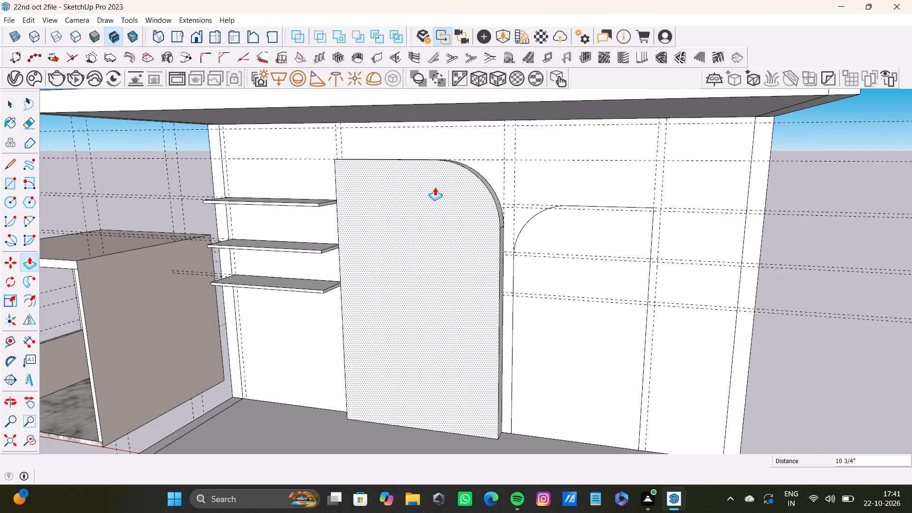
pyautogui.press('space')
# Push/Pull the second panel's face out from the back wall, finishing with a pull of about 5 1/16".
pyautogui.click(550, 234)
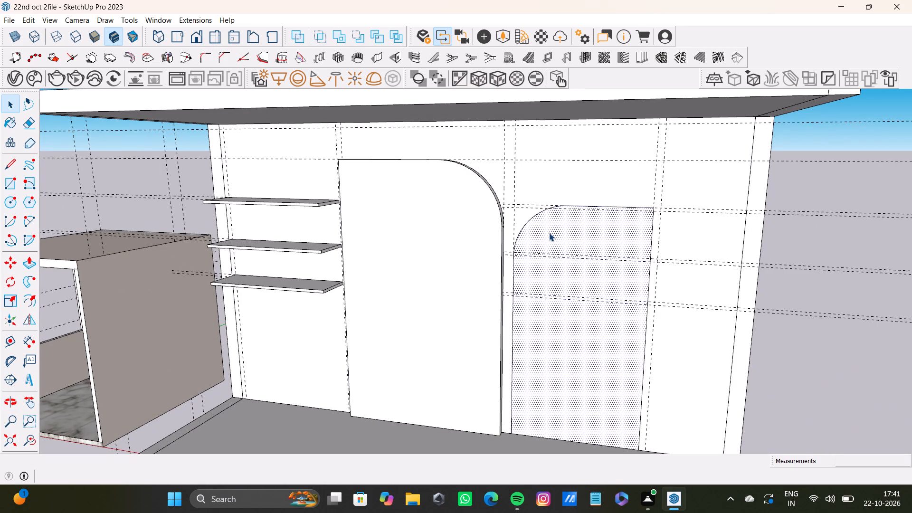
pyautogui.press('p')
pyautogui.moveTo(550, 233); pyautogui.dragTo(532, 231)
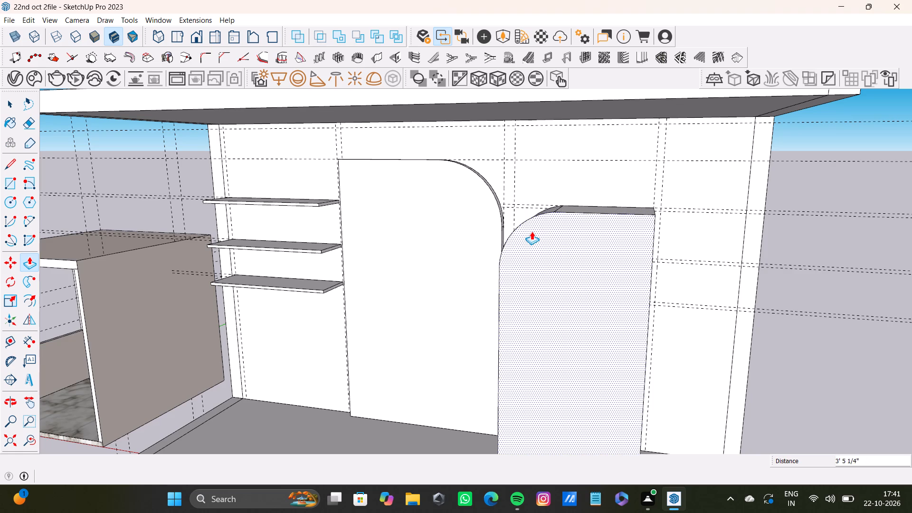
pyautogui.moveTo(532, 231); pyautogui.dragTo(541, 221)
pyautogui.moveTo(503, 233); pyautogui.dragTo(626, 251, button='middle')
pyautogui.scroll(5, 594, 250)
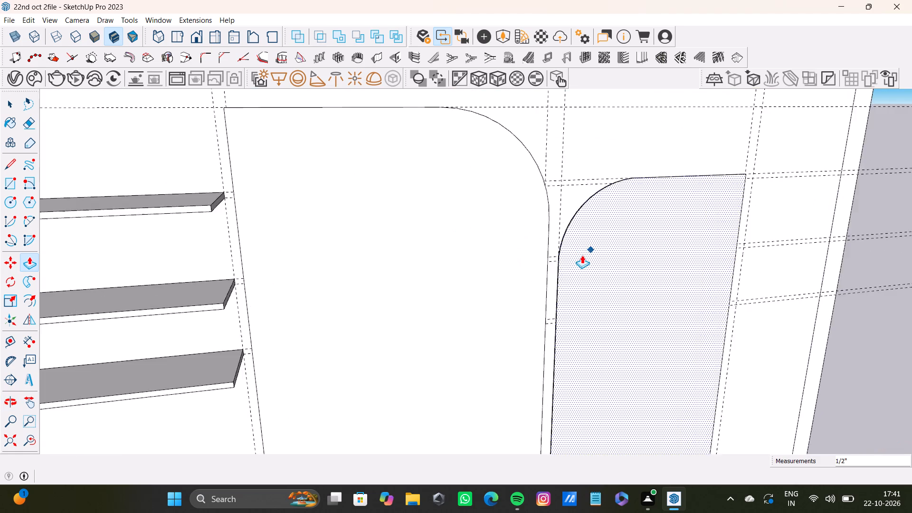
pyautogui.scroll(3, 582, 255)
pyautogui.moveTo(570, 261); pyautogui.dragTo(527, 266)
# Examine the depth of both raised panels against the back wall and shelves from several angles.
pyautogui.scroll(-9, 526, 266)
pyautogui.moveTo(529, 267); pyautogui.dragTo(399, 236, button='middle')
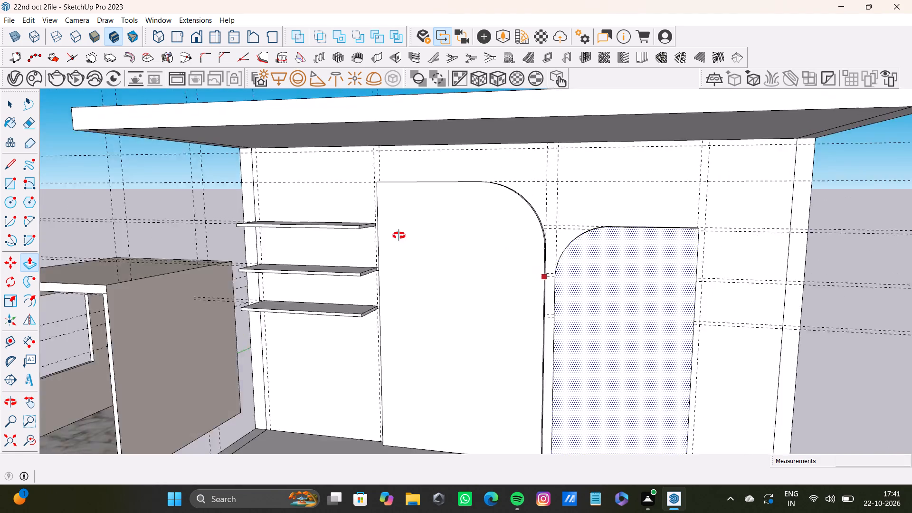
pyautogui.moveTo(399, 236); pyautogui.dragTo(573, 263, button='middle')
pyautogui.scroll(-3, 571, 258)
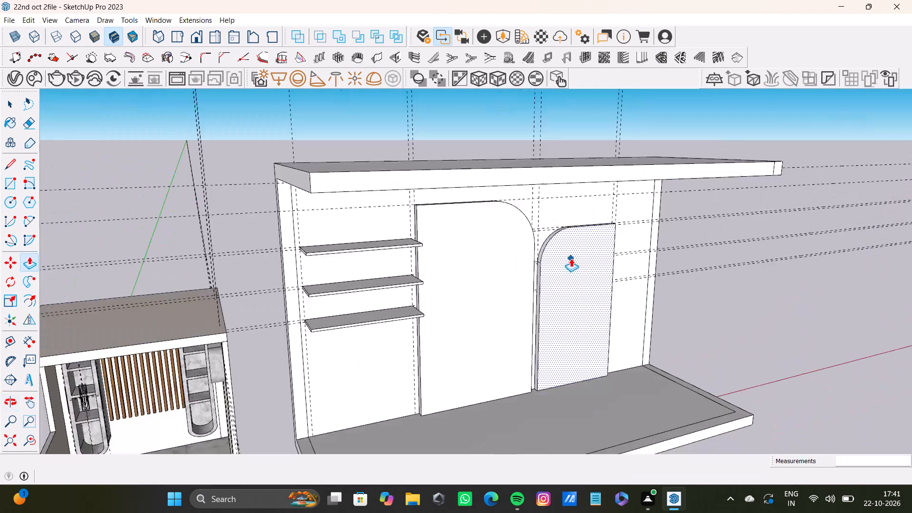
pyautogui.moveTo(571, 257); pyautogui.dragTo(482, 181, button='middle')
pyautogui.keyDown('shift'); pyautogui.scroll(4, 614, 229); pyautogui.keyUp('shift')
pyautogui.keyDown('shift'); pyautogui.moveTo(615, 229); pyautogui.dragTo(500, 199, button='middle'); pyautogui.keyUp('shift')
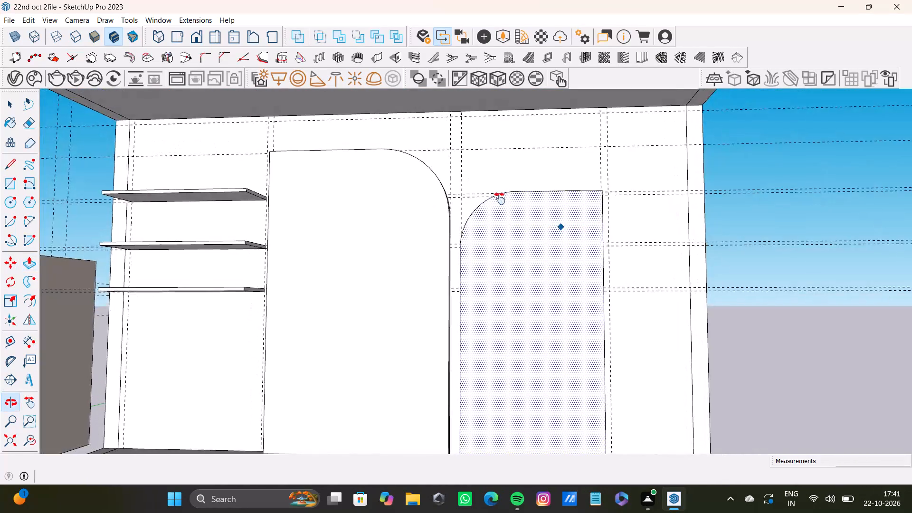
pyautogui.keyDown('shift'); pyautogui.moveTo(500, 199); pyautogui.dragTo(496, 244, button='middle'); pyautogui.keyUp('shift')
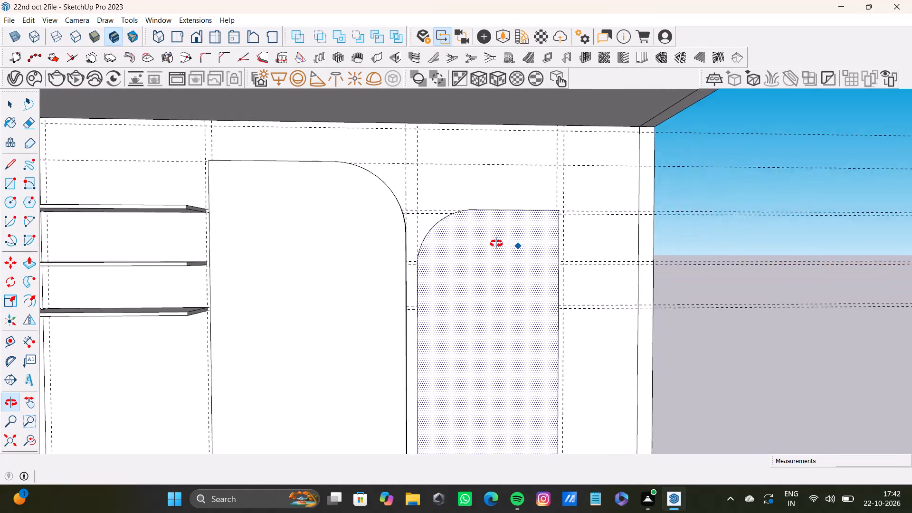
pyautogui.keyDown('shift'); pyautogui.moveTo(496, 244); pyautogui.dragTo(418, 257, button='middle'); pyautogui.keyUp('shift')
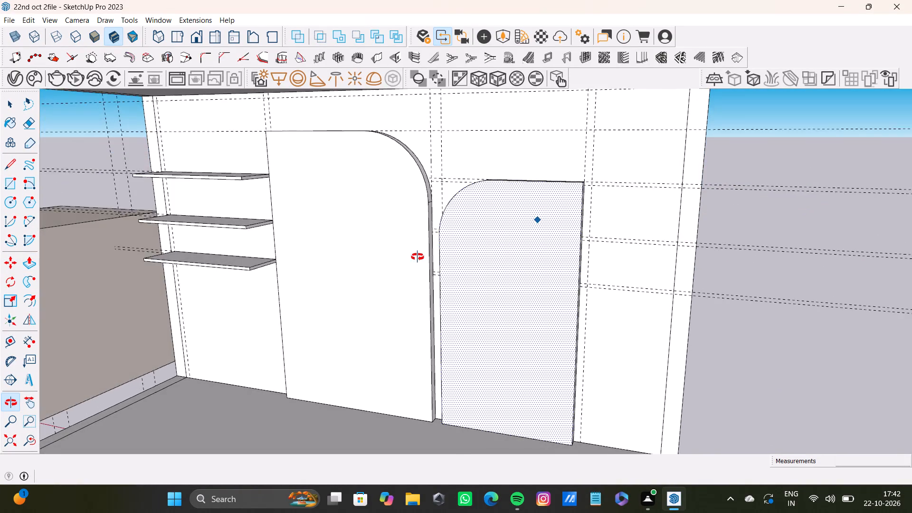
pyautogui.keyDown('shift'); pyautogui.moveTo(418, 257); pyautogui.dragTo(649, 264, button='middle'); pyautogui.keyUp('shift')
pyautogui.scroll(3, 480, 199)
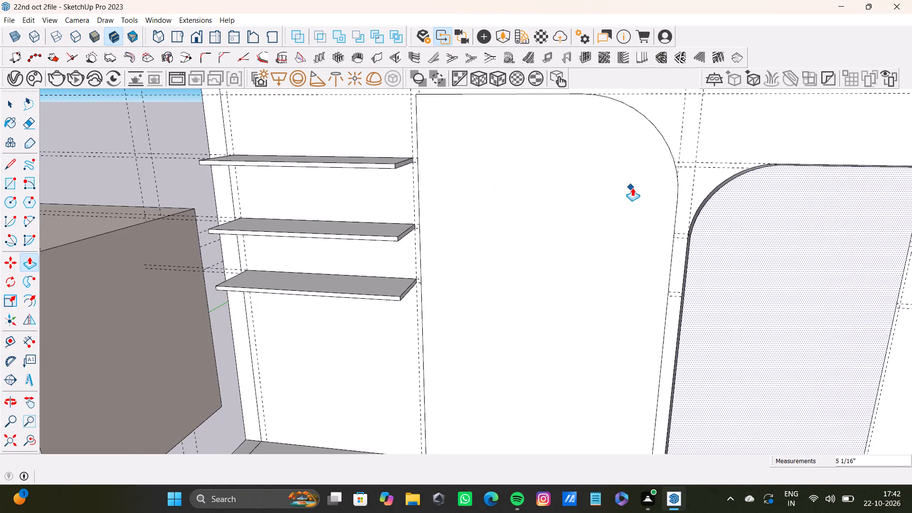
pyautogui.scroll(-7, 631, 190)
pyautogui.press('space')
pyautogui.press('space')
pyautogui.scroll(-4, 614, 207)
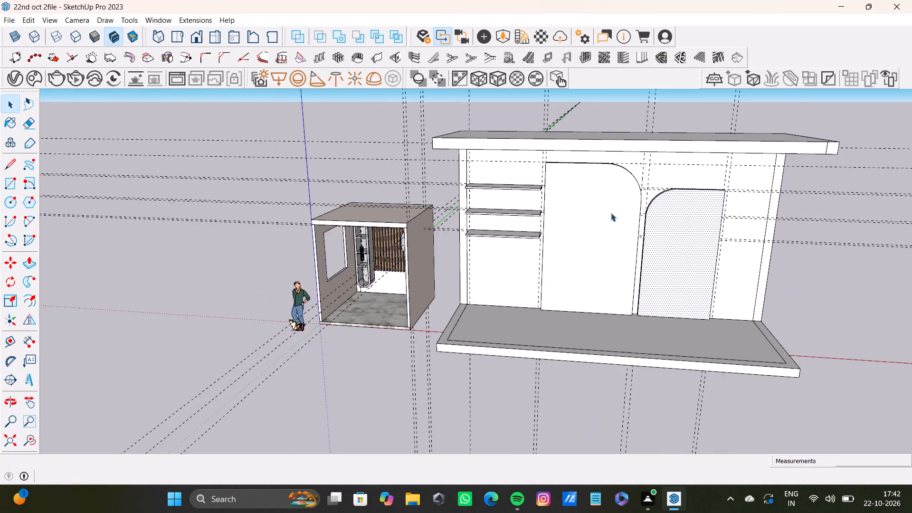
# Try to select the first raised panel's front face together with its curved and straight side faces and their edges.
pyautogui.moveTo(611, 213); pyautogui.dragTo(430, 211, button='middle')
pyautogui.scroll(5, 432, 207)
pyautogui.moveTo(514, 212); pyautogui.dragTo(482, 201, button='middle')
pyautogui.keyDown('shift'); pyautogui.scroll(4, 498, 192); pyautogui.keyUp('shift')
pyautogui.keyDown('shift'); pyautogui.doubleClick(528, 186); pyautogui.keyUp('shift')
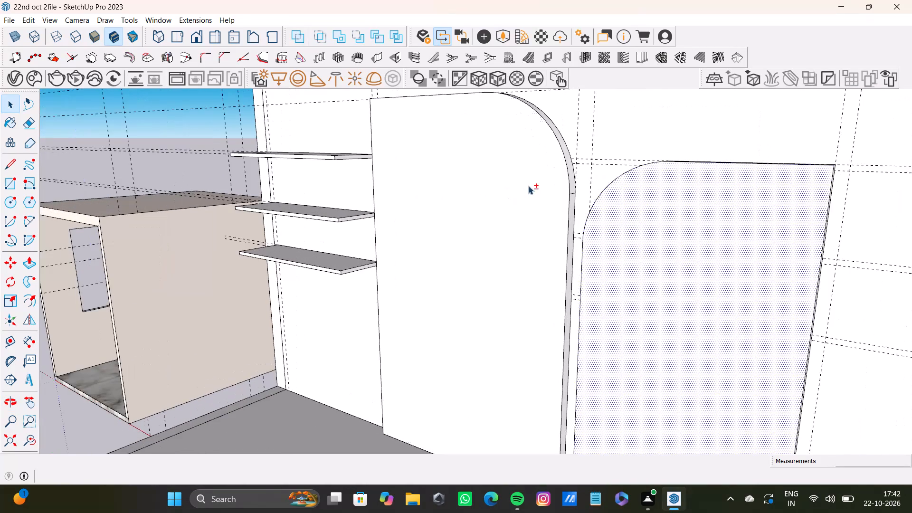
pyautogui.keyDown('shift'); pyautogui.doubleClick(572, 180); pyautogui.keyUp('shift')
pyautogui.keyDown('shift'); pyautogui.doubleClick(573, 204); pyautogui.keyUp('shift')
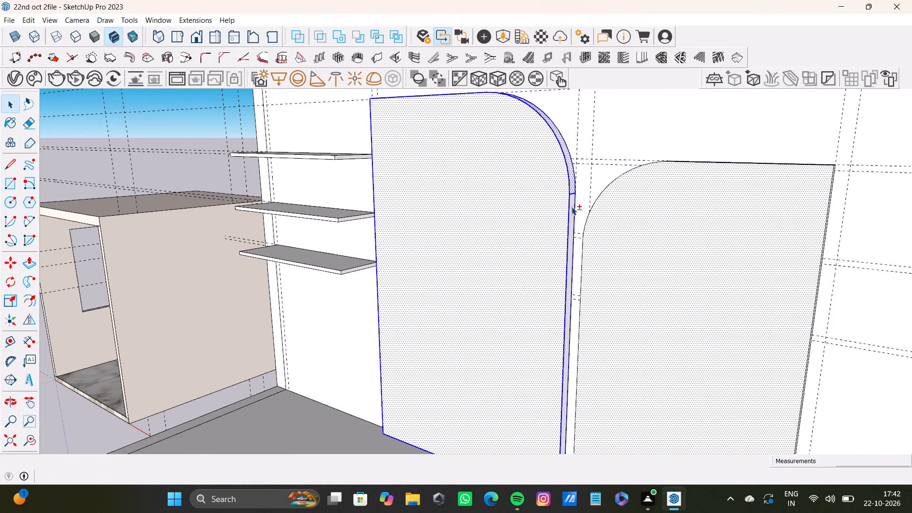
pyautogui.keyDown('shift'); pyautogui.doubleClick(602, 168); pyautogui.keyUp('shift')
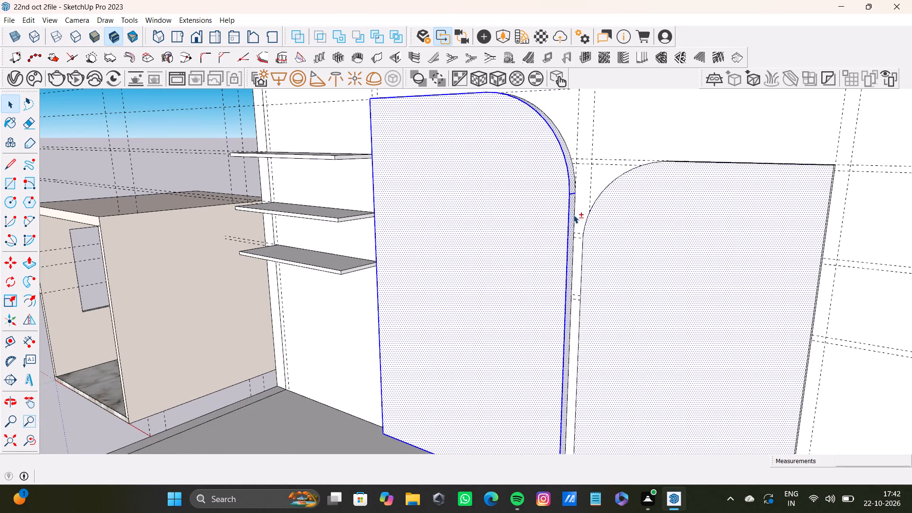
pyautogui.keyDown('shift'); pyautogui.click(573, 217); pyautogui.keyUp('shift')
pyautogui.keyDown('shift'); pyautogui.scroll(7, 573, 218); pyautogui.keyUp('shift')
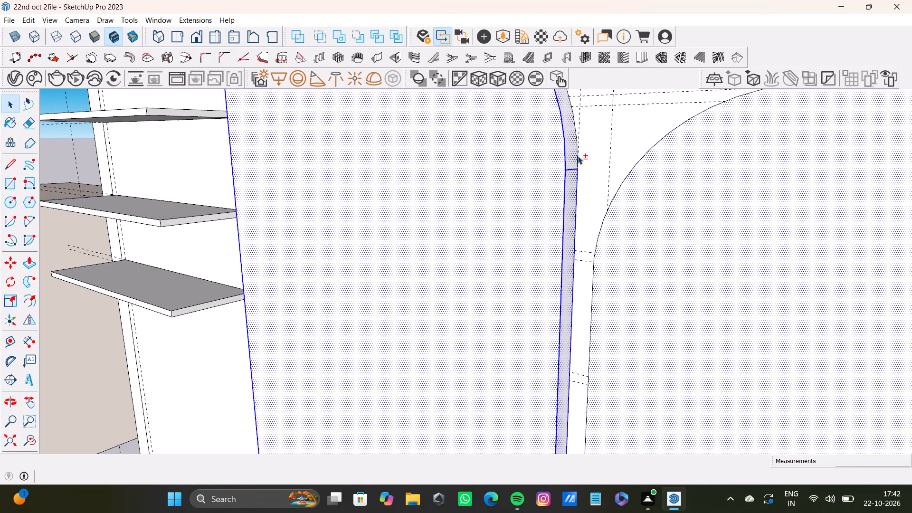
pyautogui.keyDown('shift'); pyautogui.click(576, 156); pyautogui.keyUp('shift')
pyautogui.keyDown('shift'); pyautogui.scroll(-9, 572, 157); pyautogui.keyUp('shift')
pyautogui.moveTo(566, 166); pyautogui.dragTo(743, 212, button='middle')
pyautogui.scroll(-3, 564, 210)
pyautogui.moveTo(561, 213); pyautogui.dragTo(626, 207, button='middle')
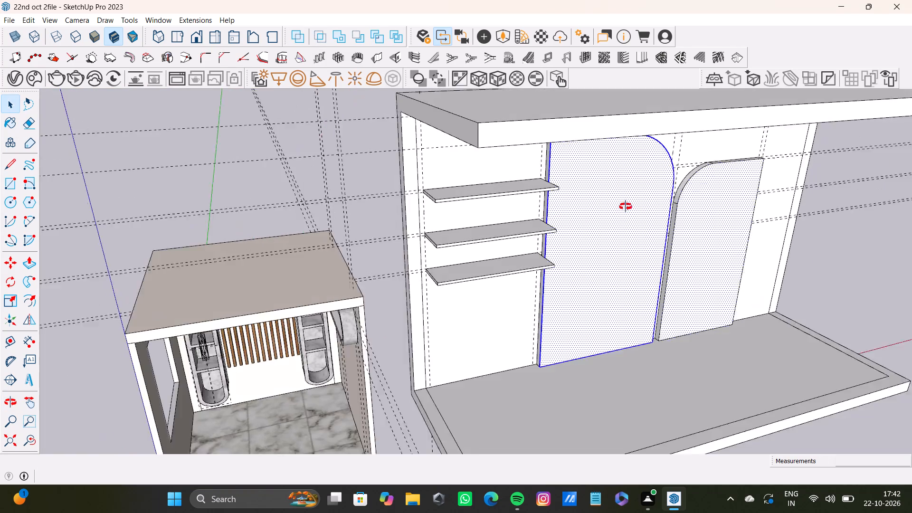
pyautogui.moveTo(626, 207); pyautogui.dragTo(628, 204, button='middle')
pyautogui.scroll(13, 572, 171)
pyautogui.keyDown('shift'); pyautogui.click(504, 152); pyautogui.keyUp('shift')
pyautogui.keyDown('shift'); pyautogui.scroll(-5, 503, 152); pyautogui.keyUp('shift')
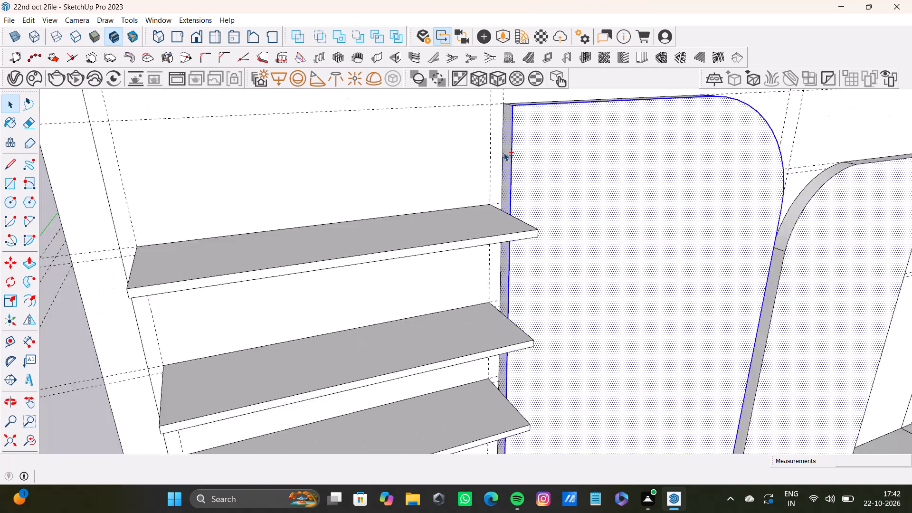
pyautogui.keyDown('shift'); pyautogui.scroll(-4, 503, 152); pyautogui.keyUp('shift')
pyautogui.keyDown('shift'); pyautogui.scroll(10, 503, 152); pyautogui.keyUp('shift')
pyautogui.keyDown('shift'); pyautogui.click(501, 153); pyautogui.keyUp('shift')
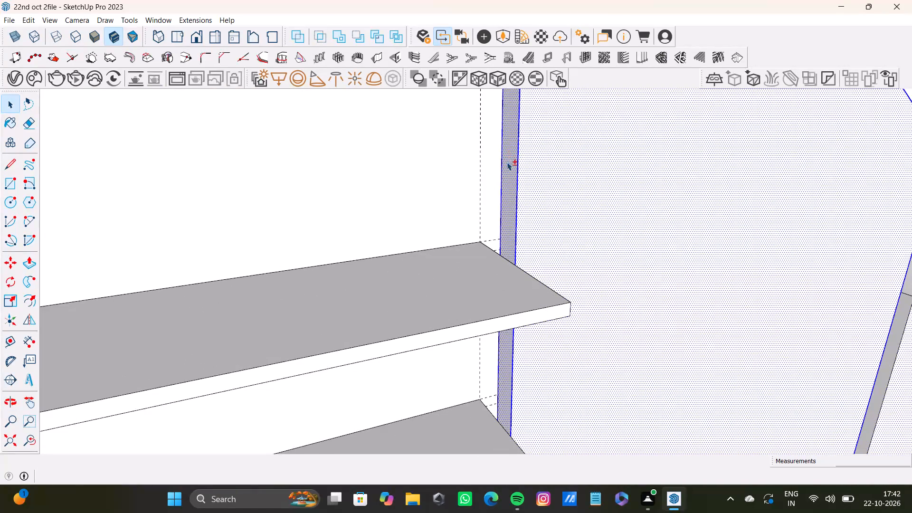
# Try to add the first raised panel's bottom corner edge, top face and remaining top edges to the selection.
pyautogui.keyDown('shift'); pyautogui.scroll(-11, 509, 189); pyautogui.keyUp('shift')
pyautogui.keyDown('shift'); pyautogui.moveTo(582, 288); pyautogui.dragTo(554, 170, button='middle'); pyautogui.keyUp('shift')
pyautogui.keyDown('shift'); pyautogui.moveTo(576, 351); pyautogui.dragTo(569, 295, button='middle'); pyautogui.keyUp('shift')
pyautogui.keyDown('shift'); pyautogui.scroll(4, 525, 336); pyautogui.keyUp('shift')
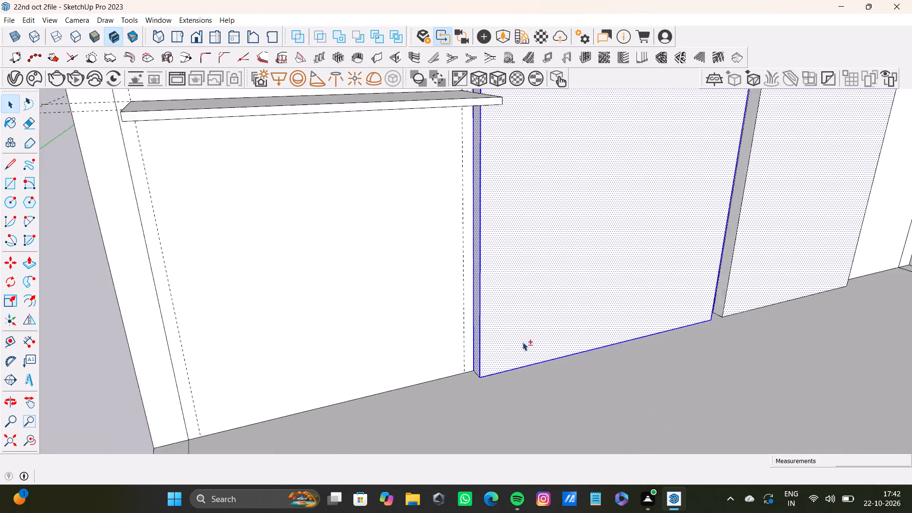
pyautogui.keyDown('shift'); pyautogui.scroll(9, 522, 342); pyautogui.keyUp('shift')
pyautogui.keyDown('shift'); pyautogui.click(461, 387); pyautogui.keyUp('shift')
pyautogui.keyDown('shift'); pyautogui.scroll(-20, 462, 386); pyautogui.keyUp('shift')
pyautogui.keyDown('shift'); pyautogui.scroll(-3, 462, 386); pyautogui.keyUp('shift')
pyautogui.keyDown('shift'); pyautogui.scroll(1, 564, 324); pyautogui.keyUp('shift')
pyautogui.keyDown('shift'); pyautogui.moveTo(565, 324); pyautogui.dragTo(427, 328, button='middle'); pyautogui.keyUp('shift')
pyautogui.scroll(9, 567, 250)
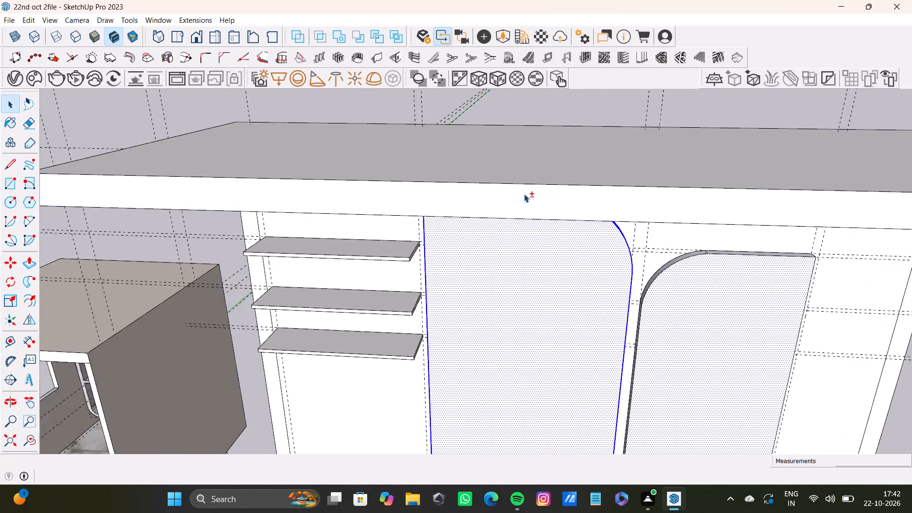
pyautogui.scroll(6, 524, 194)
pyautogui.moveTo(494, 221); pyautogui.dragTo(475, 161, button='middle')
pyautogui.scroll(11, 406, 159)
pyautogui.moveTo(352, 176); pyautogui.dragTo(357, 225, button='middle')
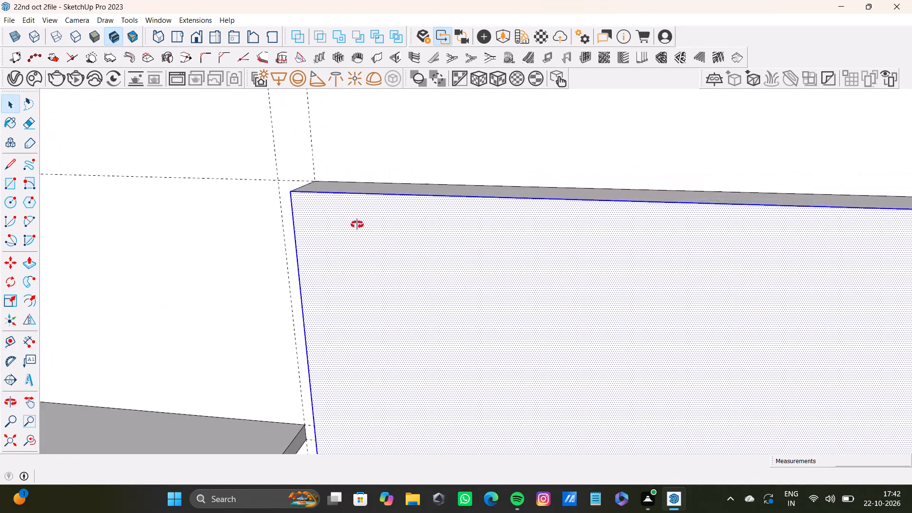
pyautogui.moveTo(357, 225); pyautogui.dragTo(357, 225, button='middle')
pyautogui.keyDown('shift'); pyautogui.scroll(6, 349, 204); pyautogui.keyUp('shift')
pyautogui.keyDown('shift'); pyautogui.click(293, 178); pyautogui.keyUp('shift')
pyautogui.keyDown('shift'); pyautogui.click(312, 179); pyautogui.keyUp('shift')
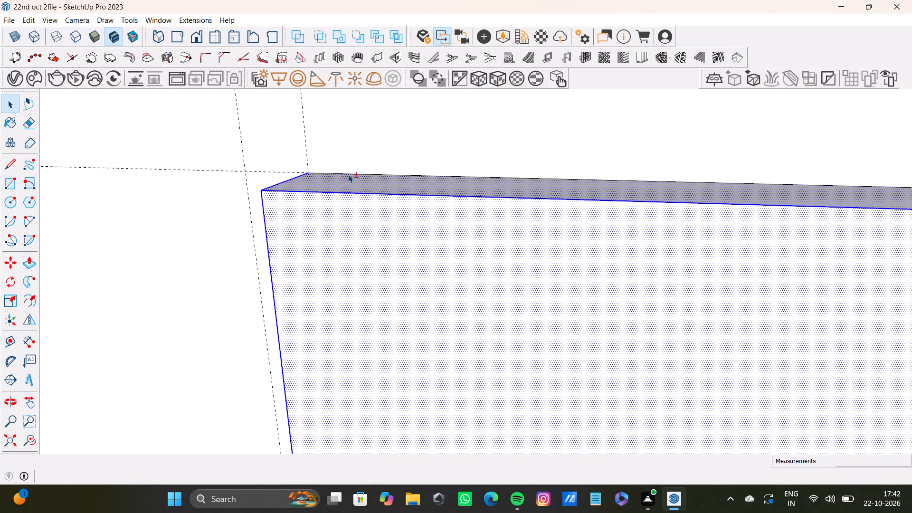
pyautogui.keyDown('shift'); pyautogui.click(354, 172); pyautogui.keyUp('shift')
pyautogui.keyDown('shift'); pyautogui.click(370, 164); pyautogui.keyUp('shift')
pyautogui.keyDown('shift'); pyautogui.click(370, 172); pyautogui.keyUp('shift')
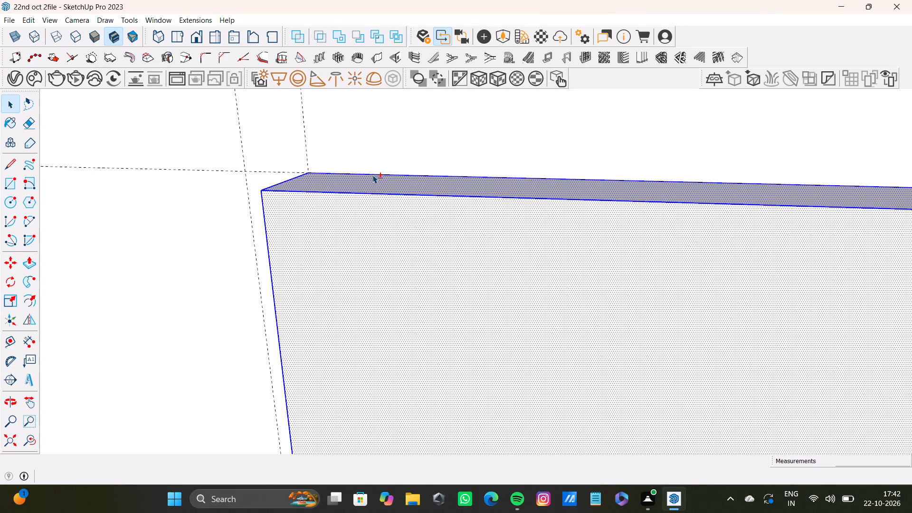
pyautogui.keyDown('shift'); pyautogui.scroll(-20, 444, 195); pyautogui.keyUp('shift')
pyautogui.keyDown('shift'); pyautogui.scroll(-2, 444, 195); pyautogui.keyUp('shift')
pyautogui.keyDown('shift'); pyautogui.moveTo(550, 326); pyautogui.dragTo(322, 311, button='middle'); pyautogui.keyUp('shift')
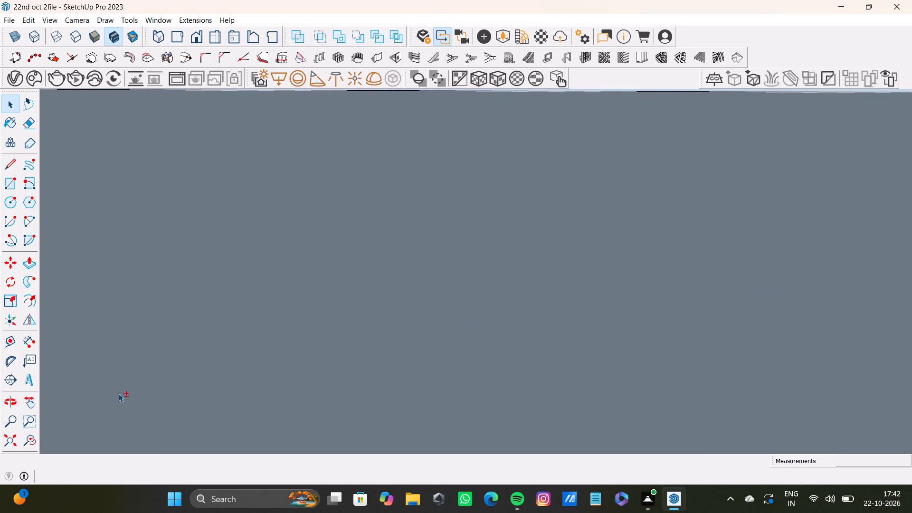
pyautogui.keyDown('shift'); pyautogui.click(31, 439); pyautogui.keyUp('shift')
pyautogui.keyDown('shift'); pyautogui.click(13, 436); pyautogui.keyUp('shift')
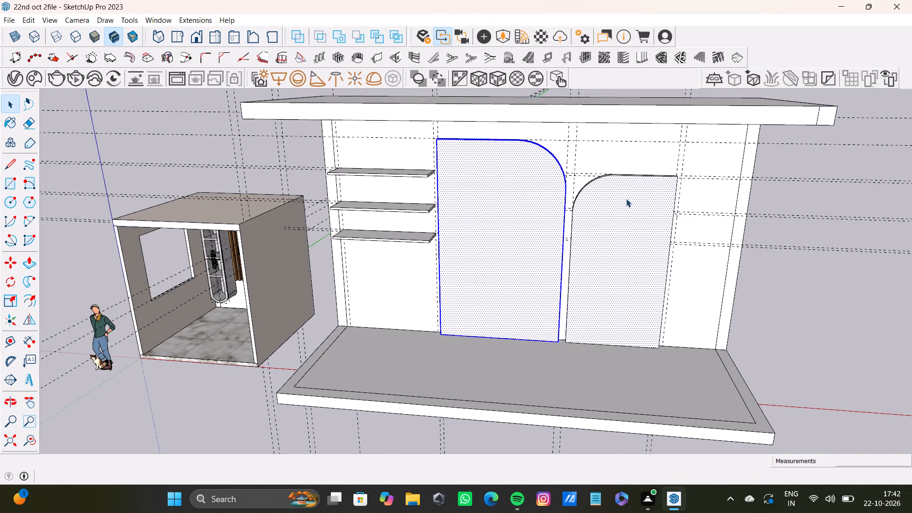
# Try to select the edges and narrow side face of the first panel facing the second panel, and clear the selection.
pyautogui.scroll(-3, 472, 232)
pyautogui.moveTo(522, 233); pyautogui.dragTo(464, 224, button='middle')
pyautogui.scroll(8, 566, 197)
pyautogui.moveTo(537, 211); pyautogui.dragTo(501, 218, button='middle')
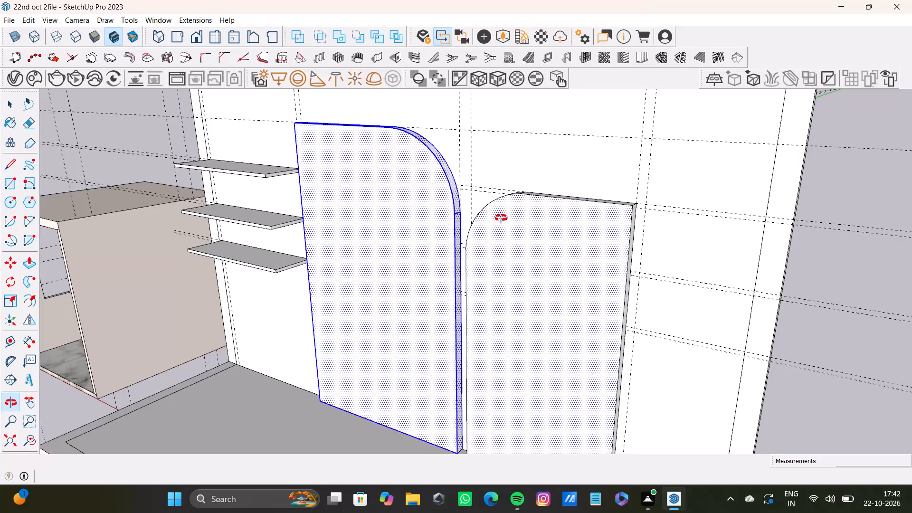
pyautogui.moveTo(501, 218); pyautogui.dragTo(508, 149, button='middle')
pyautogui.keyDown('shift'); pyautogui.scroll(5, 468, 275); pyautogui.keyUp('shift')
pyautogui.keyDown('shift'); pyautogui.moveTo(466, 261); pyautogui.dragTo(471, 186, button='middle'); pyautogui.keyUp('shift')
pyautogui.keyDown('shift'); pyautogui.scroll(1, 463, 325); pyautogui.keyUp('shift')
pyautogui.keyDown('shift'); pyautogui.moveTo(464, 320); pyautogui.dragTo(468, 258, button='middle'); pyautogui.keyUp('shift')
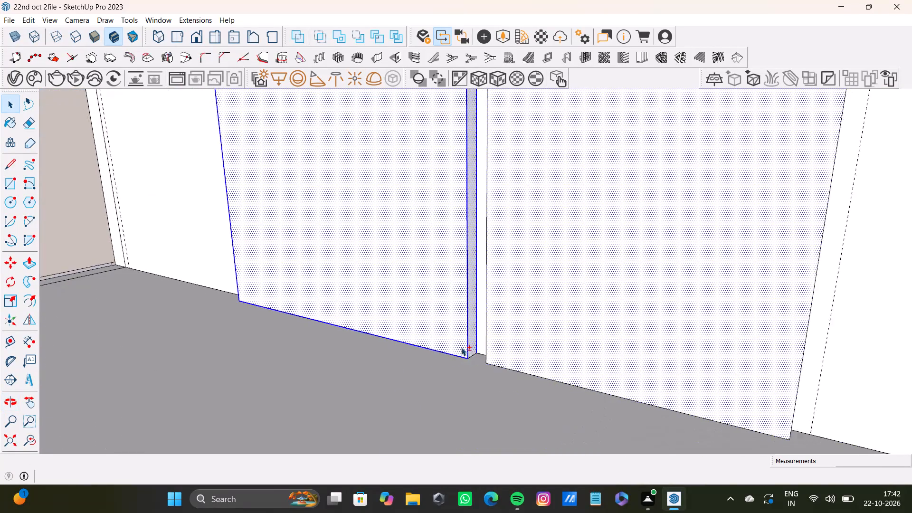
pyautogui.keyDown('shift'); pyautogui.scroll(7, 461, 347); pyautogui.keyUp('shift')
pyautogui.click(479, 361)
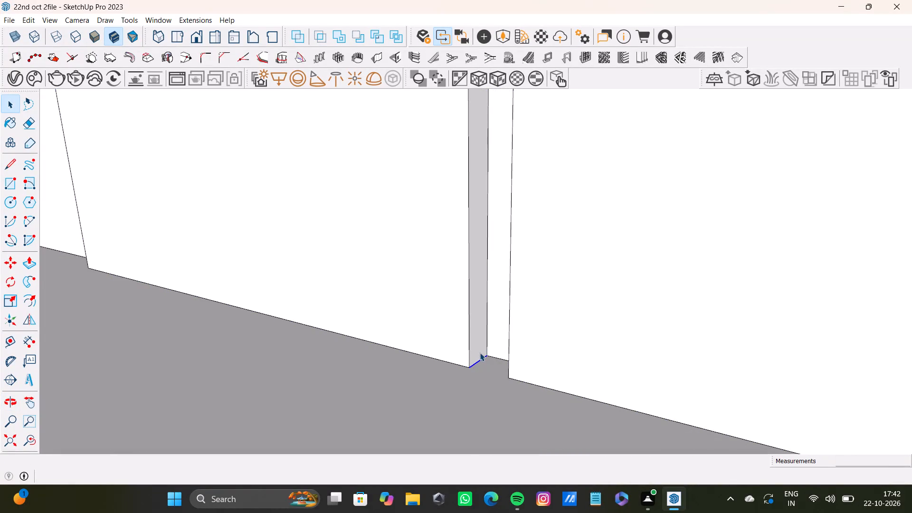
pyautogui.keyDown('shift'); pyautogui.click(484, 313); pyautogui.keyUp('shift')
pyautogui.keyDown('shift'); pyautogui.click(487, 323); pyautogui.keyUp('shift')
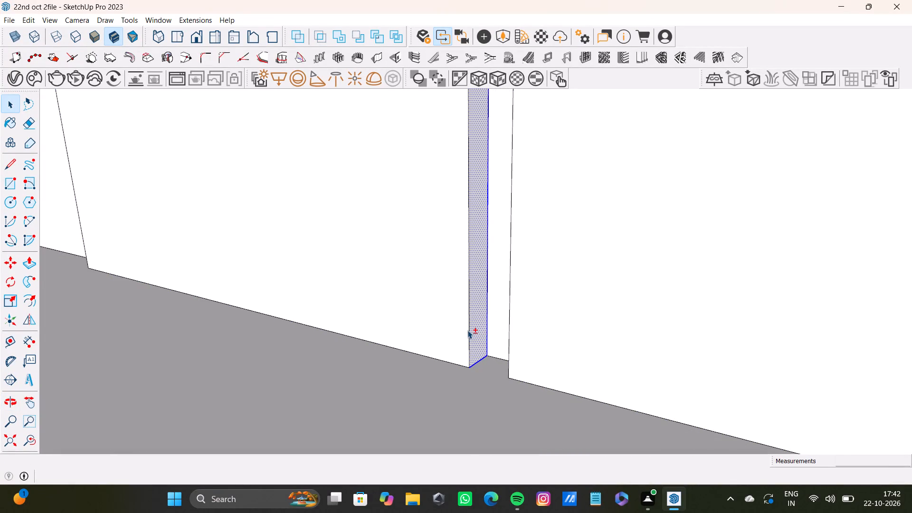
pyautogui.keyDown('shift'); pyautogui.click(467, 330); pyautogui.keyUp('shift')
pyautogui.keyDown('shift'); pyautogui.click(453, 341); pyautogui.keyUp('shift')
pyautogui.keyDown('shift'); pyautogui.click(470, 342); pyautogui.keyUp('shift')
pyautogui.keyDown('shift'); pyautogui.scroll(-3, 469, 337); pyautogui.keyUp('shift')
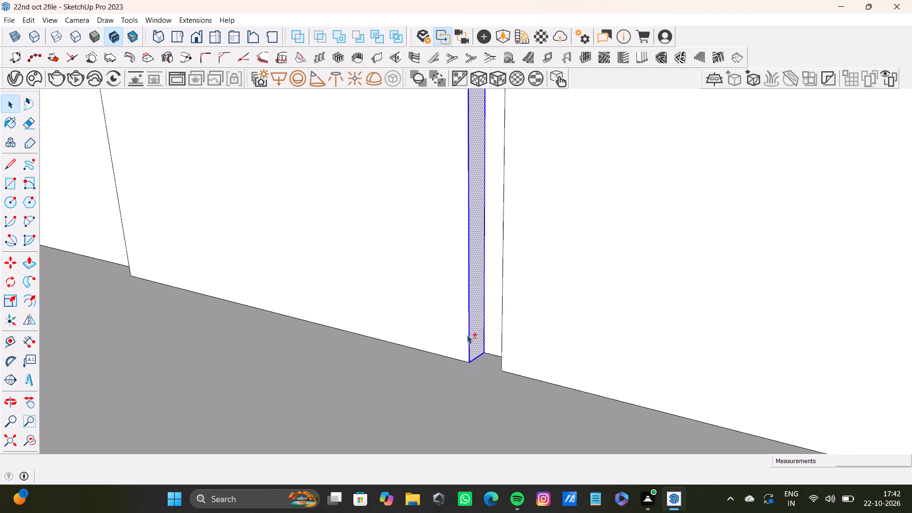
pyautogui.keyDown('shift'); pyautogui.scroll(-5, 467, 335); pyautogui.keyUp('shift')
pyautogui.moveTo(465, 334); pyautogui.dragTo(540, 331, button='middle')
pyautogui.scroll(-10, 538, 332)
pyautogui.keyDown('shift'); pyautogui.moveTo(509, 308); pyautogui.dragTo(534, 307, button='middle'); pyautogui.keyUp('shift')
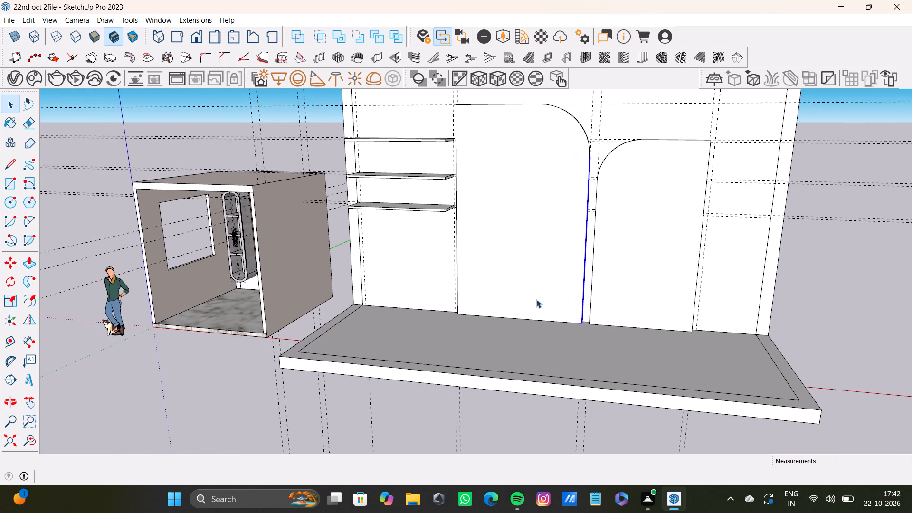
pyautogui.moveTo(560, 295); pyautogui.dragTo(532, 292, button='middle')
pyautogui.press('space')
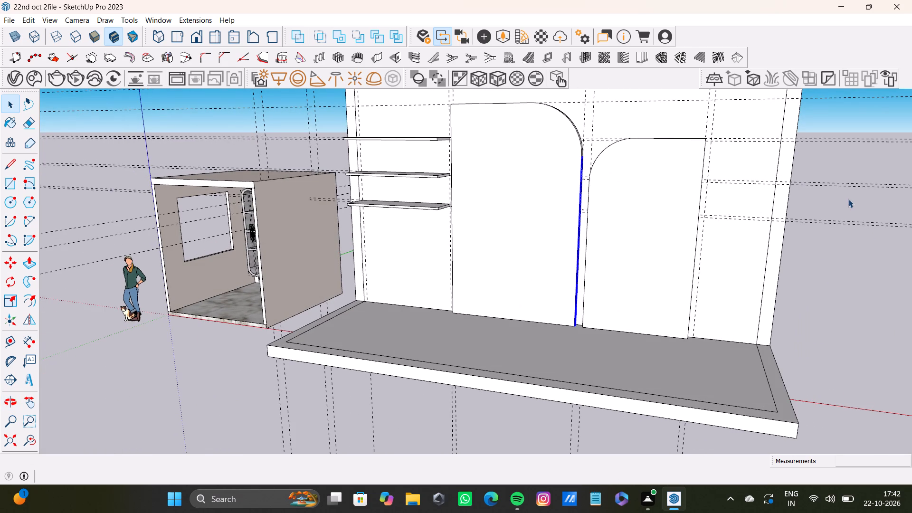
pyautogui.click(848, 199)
# Push/Pull the first round-cornered panel's face back flush with the back wall, undoing the excess push.
pyautogui.moveTo(576, 202); pyautogui.dragTo(491, 202, button='middle')
pyautogui.doubleClick(506, 176)
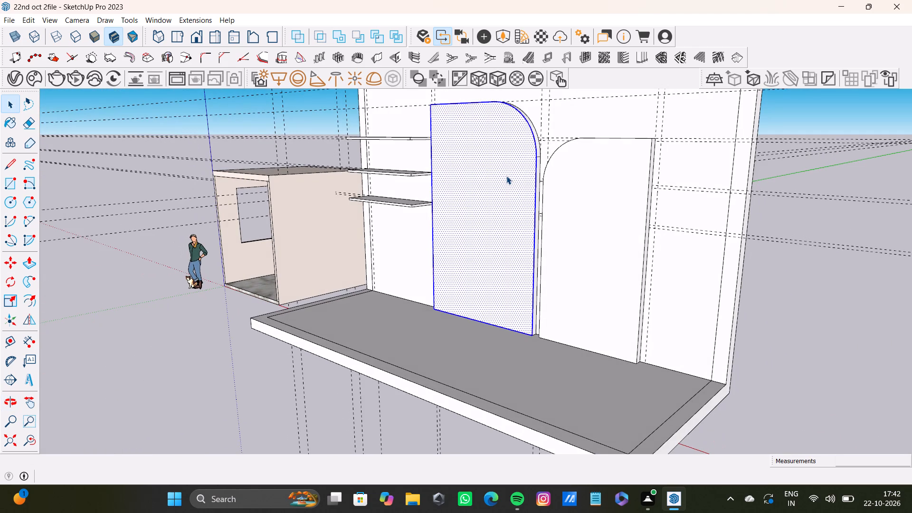
pyautogui.press('p')
pyautogui.moveTo(508, 175); pyautogui.dragTo(535, 134)
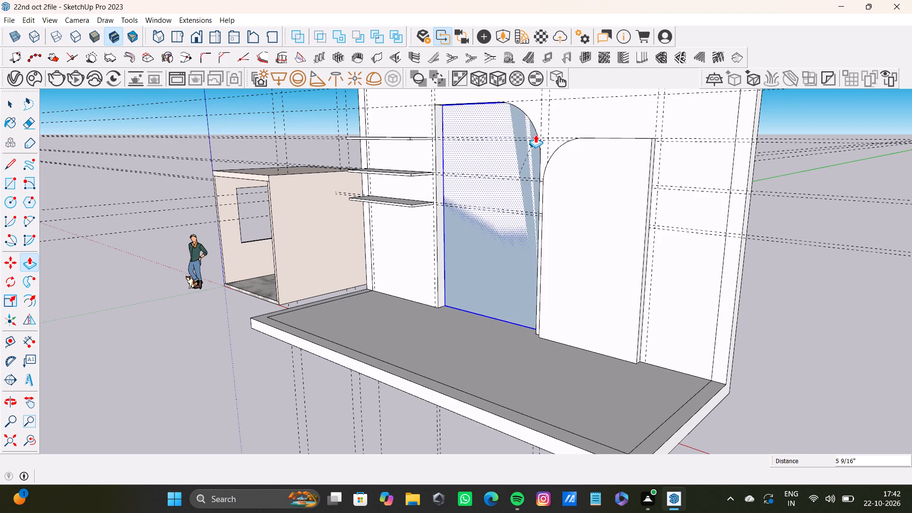
pyautogui.moveTo(535, 134); pyautogui.dragTo(536, 132)
pyautogui.moveTo(576, 167); pyautogui.dragTo(587, 158)
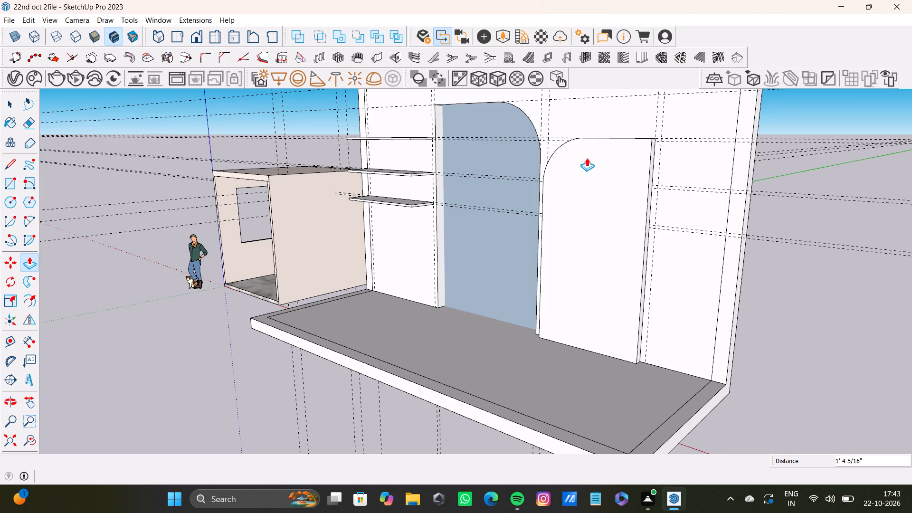
pyautogui.hotkey('ctrl', 'z')
pyautogui.press('space')
# Push/Pull the second round-cornered panel's face back about 5 9/16" so it sits flush with the back wall.
pyautogui.click(583, 163)
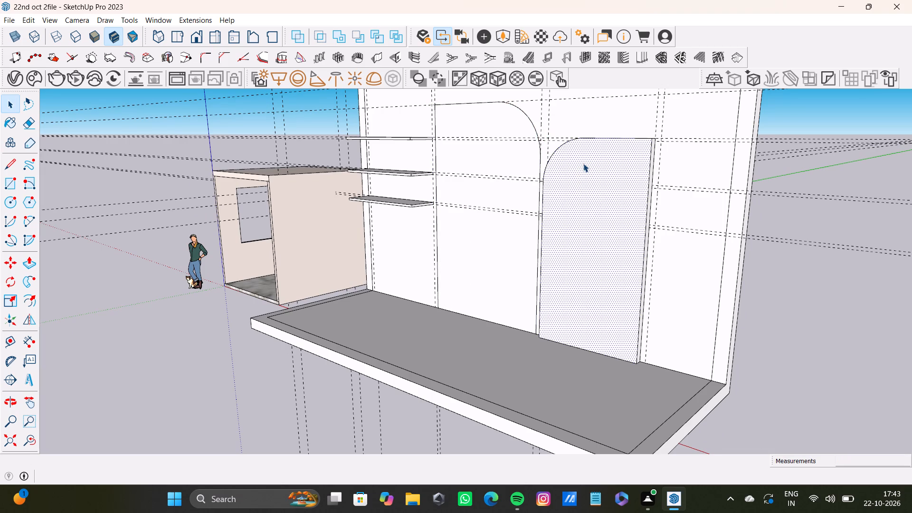
pyautogui.press('p')
pyautogui.moveTo(583, 163); pyautogui.dragTo(607, 130)
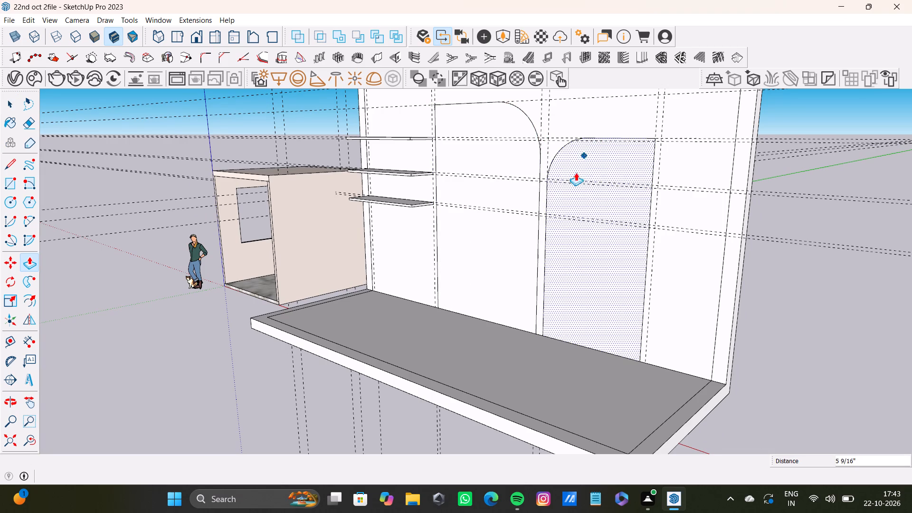
pyautogui.press('space')
# Group the back wall face surrounding the two panels together with its bounding edges.
pyautogui.moveTo(573, 172); pyautogui.dragTo(729, 177, button='middle')
pyautogui.scroll(-7, 660, 181)
pyautogui.moveTo(641, 180); pyautogui.dragTo(547, 190, button='middle')
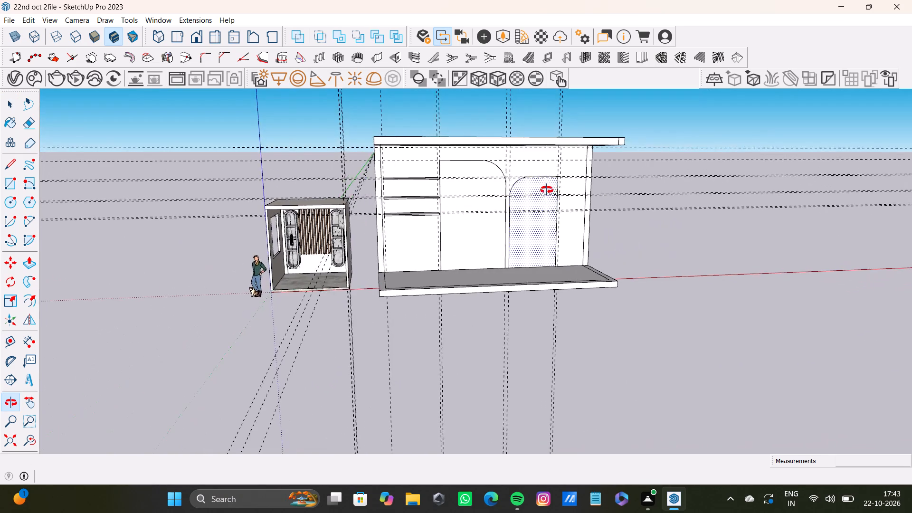
pyautogui.moveTo(547, 190); pyautogui.dragTo(524, 190, button='middle')
pyautogui.scroll(13, 451, 193)
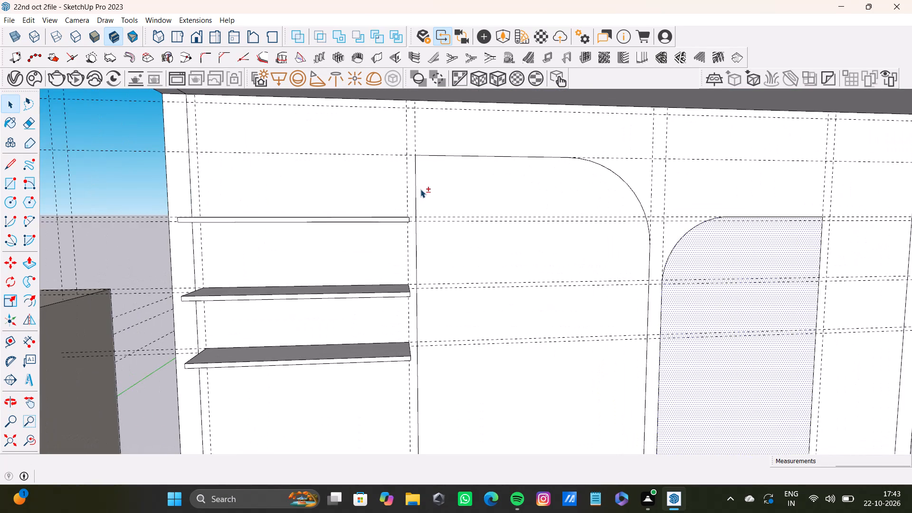
pyautogui.doubleClick(447, 135)
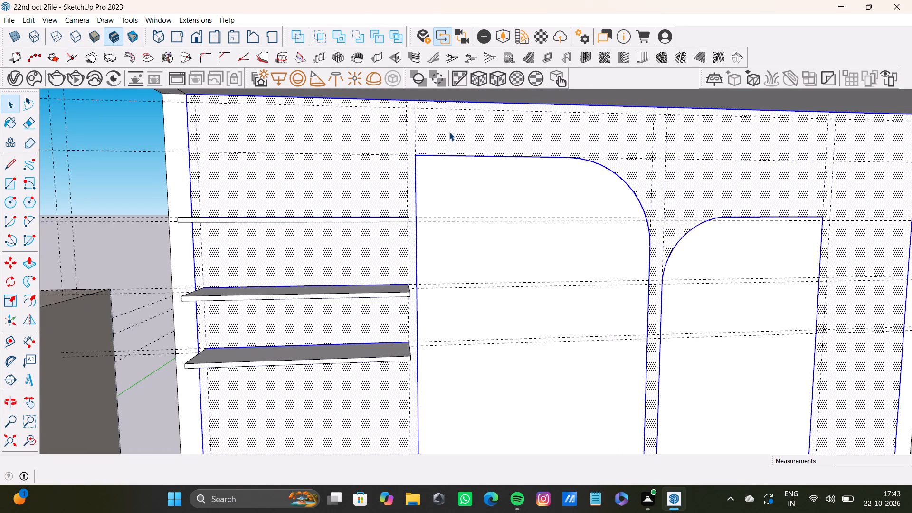
pyautogui.doubleClick(449, 132)
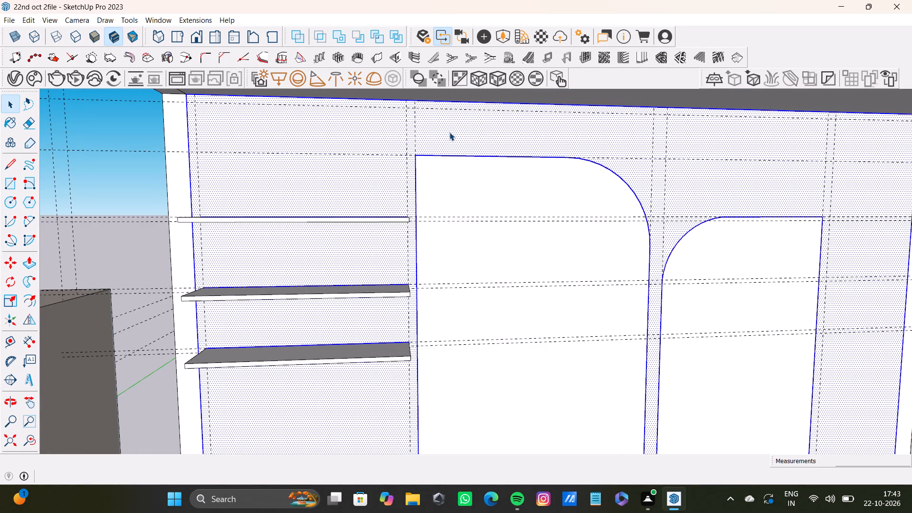
pyautogui.rightClick(449, 132)
pyautogui.click(498, 224)
pyautogui.scroll(-3, 498, 224)
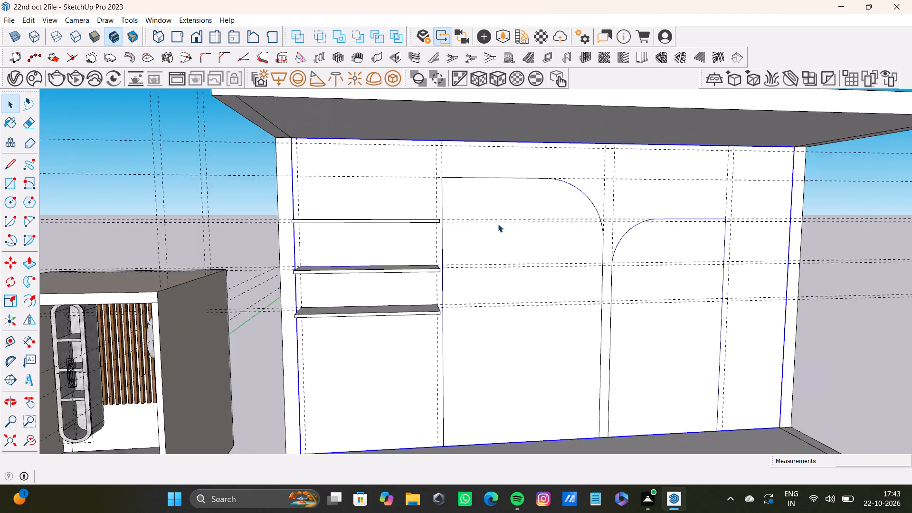
pyautogui.scroll(-6, 498, 224)
pyautogui.moveTo(499, 223); pyautogui.dragTo(420, 223, button='middle')
pyautogui.scroll(-1, 420, 223)
pyautogui.press('space')
pyautogui.click(744, 152)
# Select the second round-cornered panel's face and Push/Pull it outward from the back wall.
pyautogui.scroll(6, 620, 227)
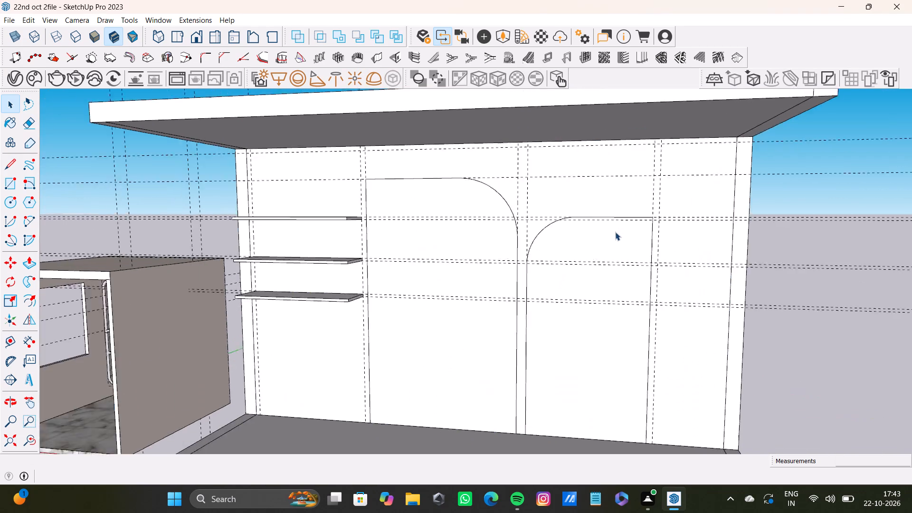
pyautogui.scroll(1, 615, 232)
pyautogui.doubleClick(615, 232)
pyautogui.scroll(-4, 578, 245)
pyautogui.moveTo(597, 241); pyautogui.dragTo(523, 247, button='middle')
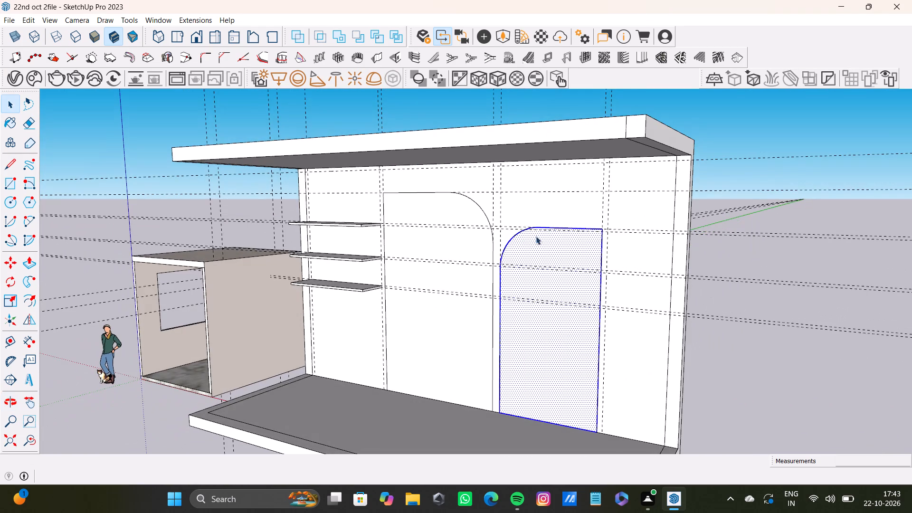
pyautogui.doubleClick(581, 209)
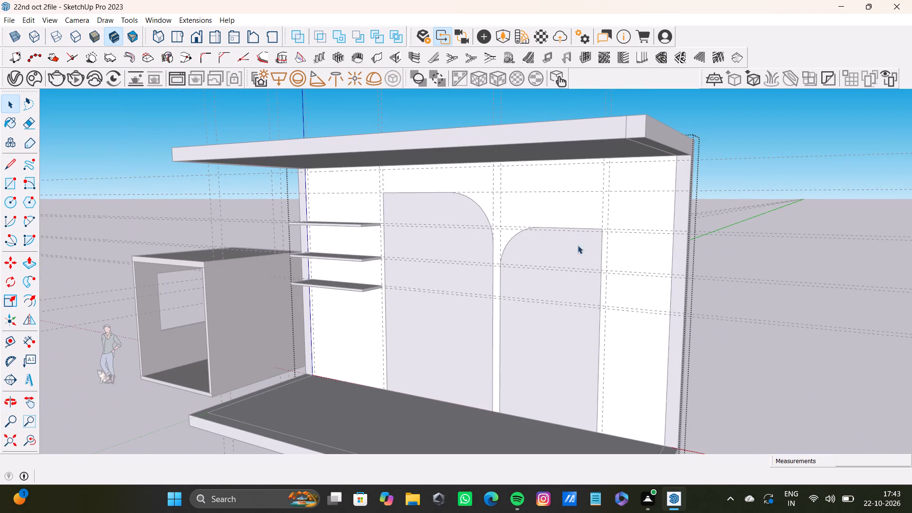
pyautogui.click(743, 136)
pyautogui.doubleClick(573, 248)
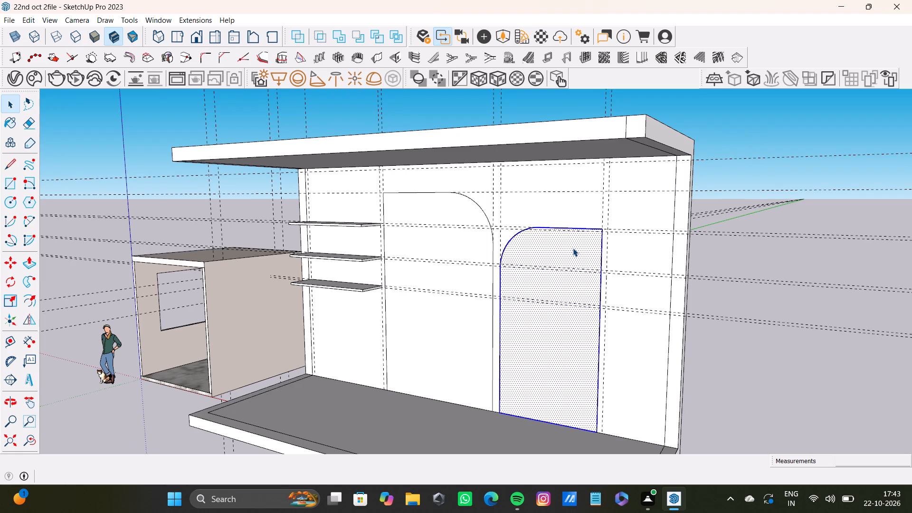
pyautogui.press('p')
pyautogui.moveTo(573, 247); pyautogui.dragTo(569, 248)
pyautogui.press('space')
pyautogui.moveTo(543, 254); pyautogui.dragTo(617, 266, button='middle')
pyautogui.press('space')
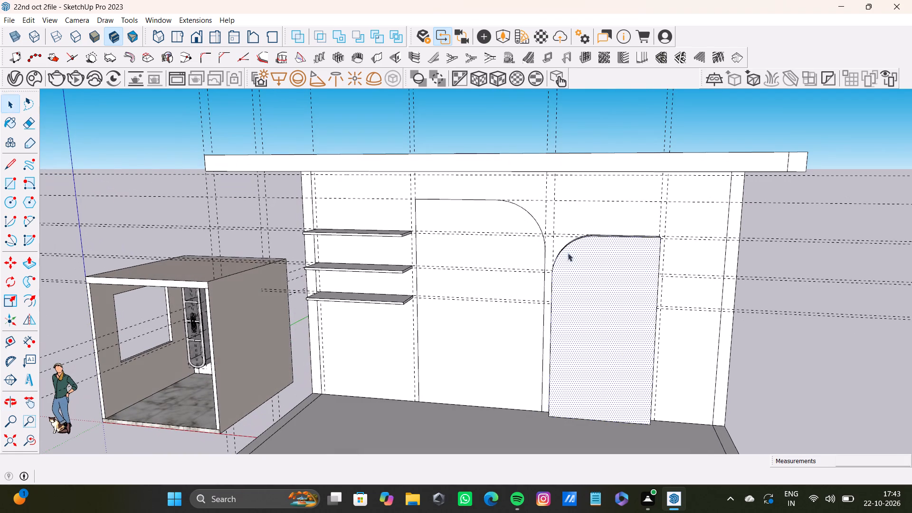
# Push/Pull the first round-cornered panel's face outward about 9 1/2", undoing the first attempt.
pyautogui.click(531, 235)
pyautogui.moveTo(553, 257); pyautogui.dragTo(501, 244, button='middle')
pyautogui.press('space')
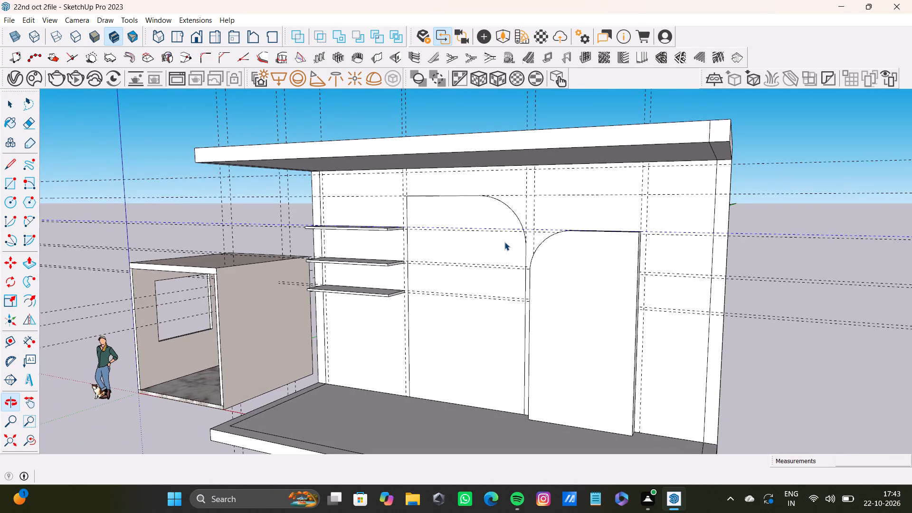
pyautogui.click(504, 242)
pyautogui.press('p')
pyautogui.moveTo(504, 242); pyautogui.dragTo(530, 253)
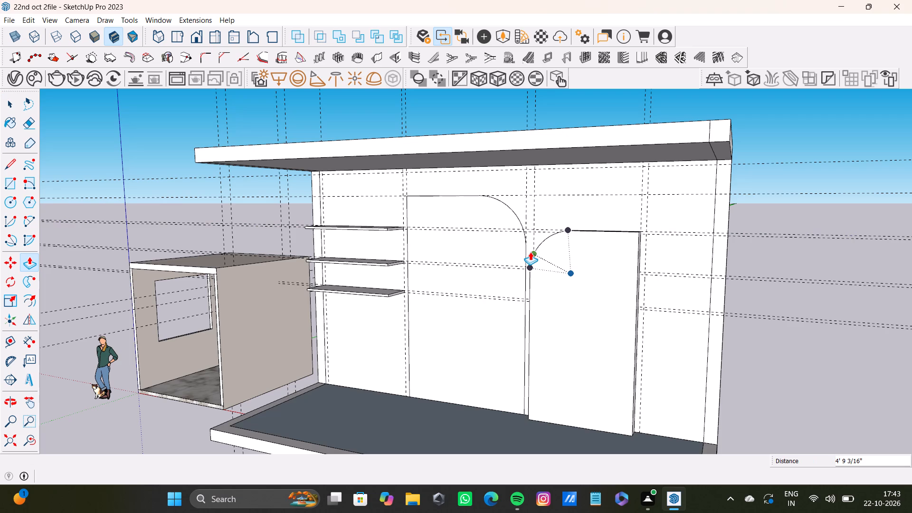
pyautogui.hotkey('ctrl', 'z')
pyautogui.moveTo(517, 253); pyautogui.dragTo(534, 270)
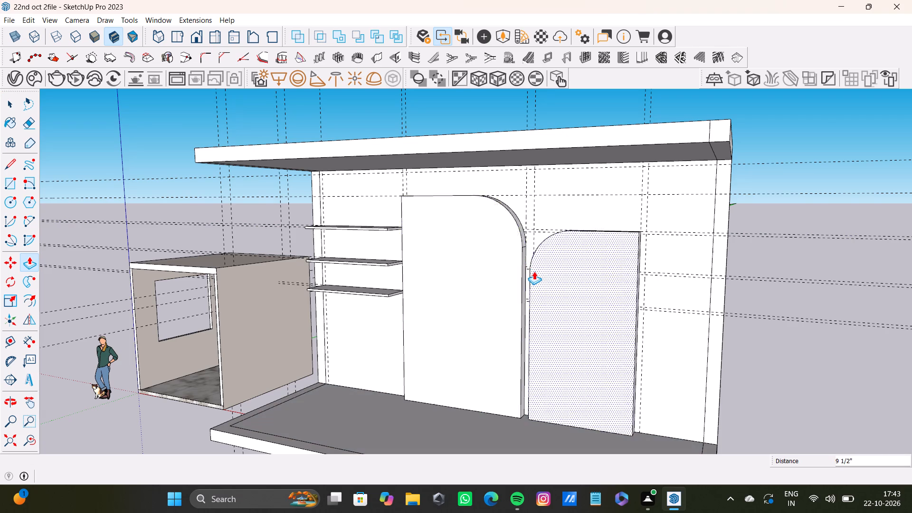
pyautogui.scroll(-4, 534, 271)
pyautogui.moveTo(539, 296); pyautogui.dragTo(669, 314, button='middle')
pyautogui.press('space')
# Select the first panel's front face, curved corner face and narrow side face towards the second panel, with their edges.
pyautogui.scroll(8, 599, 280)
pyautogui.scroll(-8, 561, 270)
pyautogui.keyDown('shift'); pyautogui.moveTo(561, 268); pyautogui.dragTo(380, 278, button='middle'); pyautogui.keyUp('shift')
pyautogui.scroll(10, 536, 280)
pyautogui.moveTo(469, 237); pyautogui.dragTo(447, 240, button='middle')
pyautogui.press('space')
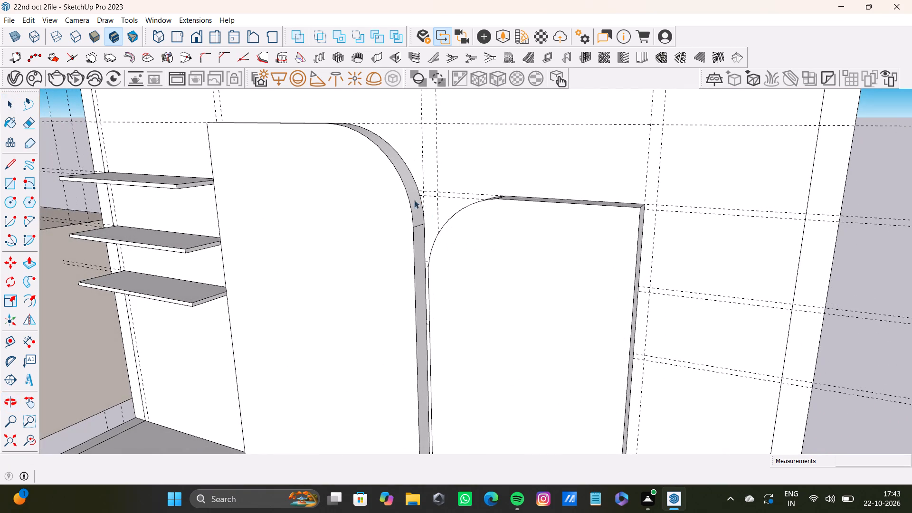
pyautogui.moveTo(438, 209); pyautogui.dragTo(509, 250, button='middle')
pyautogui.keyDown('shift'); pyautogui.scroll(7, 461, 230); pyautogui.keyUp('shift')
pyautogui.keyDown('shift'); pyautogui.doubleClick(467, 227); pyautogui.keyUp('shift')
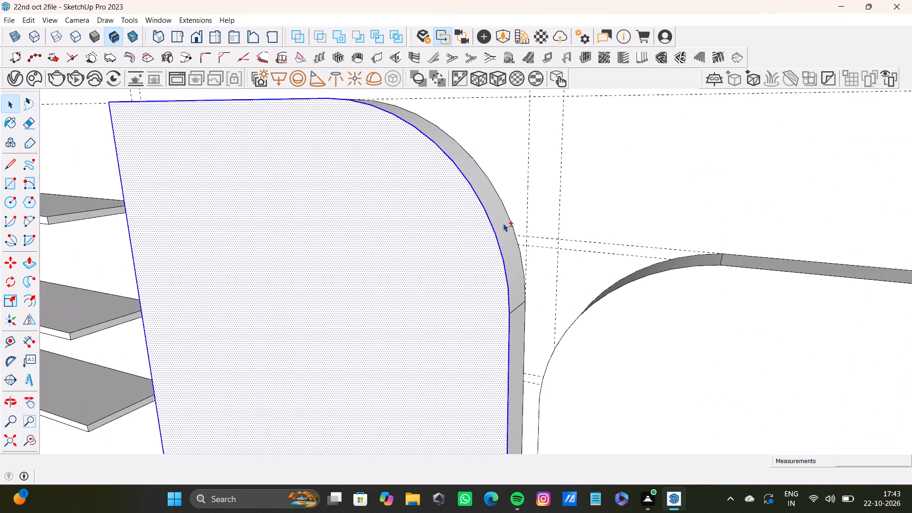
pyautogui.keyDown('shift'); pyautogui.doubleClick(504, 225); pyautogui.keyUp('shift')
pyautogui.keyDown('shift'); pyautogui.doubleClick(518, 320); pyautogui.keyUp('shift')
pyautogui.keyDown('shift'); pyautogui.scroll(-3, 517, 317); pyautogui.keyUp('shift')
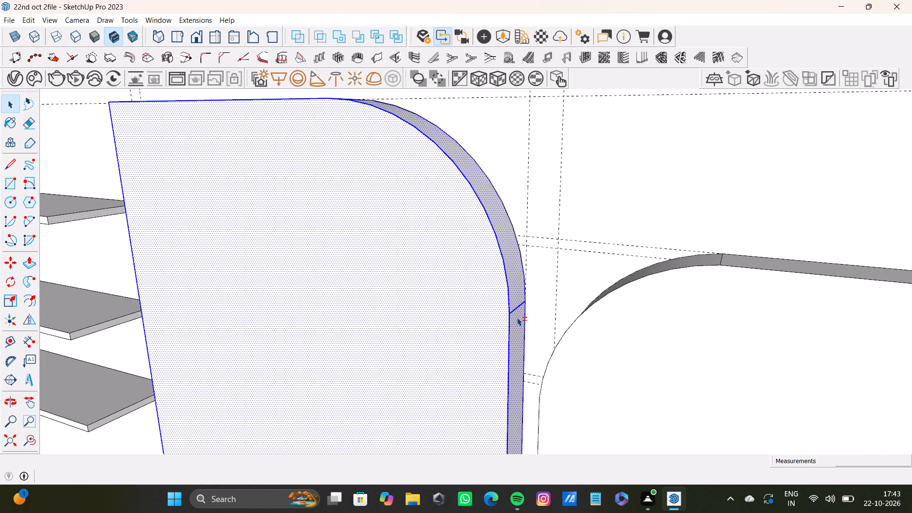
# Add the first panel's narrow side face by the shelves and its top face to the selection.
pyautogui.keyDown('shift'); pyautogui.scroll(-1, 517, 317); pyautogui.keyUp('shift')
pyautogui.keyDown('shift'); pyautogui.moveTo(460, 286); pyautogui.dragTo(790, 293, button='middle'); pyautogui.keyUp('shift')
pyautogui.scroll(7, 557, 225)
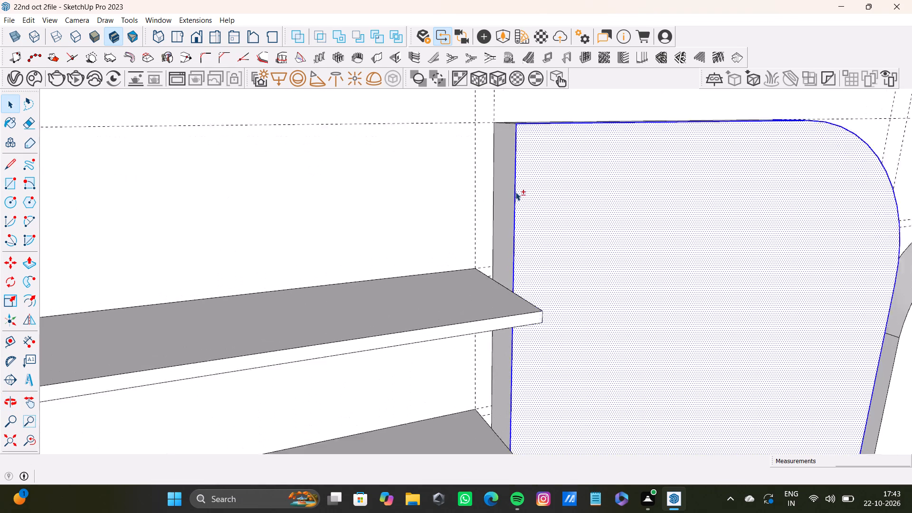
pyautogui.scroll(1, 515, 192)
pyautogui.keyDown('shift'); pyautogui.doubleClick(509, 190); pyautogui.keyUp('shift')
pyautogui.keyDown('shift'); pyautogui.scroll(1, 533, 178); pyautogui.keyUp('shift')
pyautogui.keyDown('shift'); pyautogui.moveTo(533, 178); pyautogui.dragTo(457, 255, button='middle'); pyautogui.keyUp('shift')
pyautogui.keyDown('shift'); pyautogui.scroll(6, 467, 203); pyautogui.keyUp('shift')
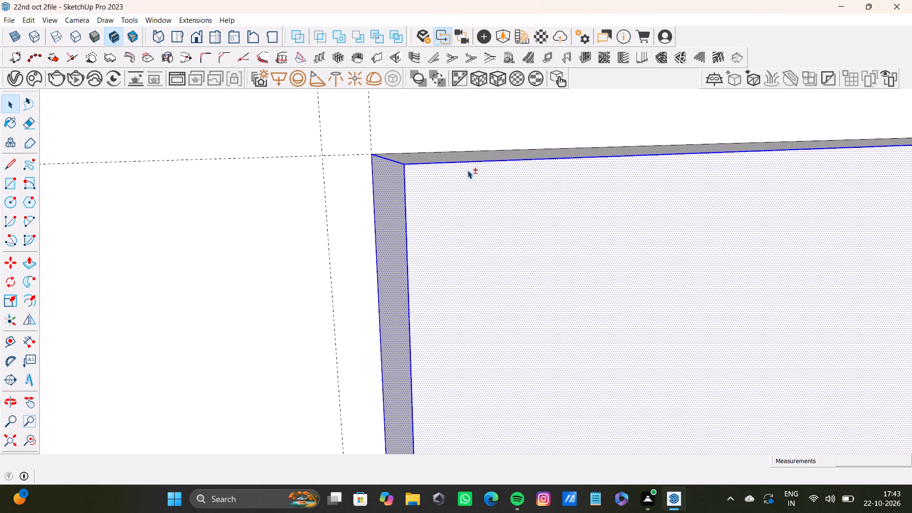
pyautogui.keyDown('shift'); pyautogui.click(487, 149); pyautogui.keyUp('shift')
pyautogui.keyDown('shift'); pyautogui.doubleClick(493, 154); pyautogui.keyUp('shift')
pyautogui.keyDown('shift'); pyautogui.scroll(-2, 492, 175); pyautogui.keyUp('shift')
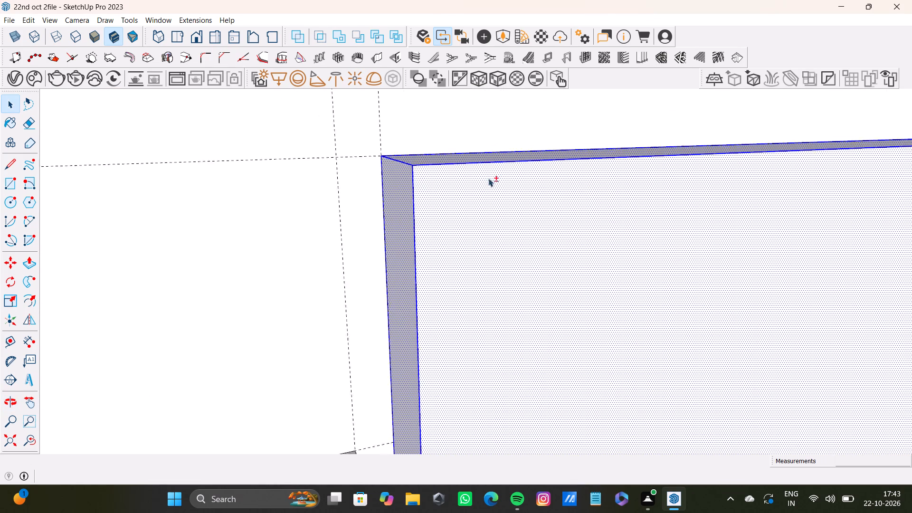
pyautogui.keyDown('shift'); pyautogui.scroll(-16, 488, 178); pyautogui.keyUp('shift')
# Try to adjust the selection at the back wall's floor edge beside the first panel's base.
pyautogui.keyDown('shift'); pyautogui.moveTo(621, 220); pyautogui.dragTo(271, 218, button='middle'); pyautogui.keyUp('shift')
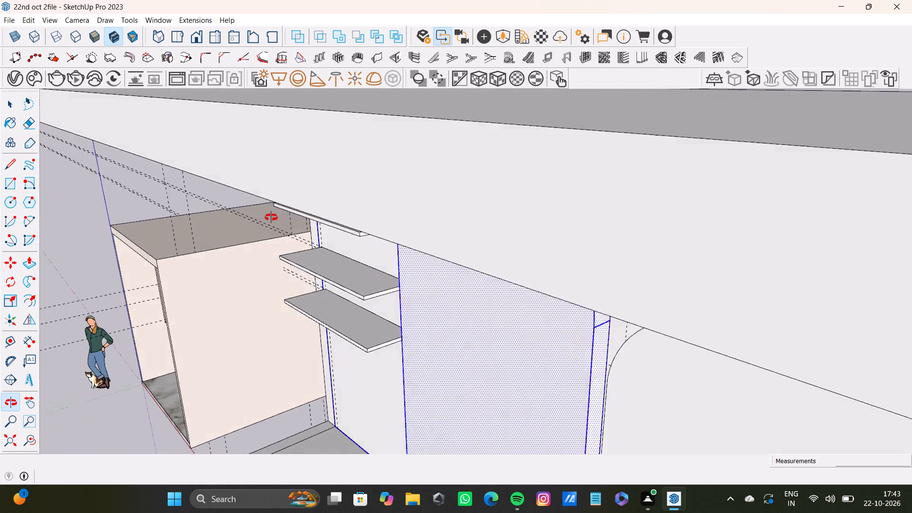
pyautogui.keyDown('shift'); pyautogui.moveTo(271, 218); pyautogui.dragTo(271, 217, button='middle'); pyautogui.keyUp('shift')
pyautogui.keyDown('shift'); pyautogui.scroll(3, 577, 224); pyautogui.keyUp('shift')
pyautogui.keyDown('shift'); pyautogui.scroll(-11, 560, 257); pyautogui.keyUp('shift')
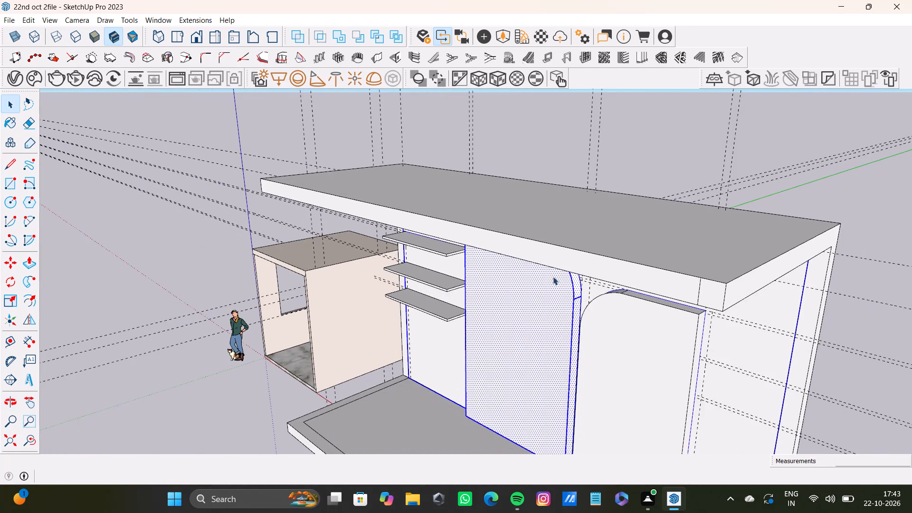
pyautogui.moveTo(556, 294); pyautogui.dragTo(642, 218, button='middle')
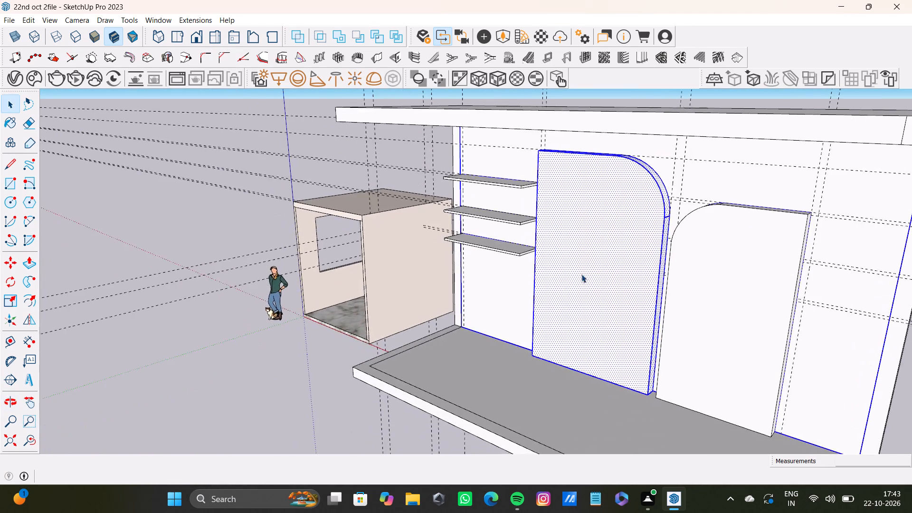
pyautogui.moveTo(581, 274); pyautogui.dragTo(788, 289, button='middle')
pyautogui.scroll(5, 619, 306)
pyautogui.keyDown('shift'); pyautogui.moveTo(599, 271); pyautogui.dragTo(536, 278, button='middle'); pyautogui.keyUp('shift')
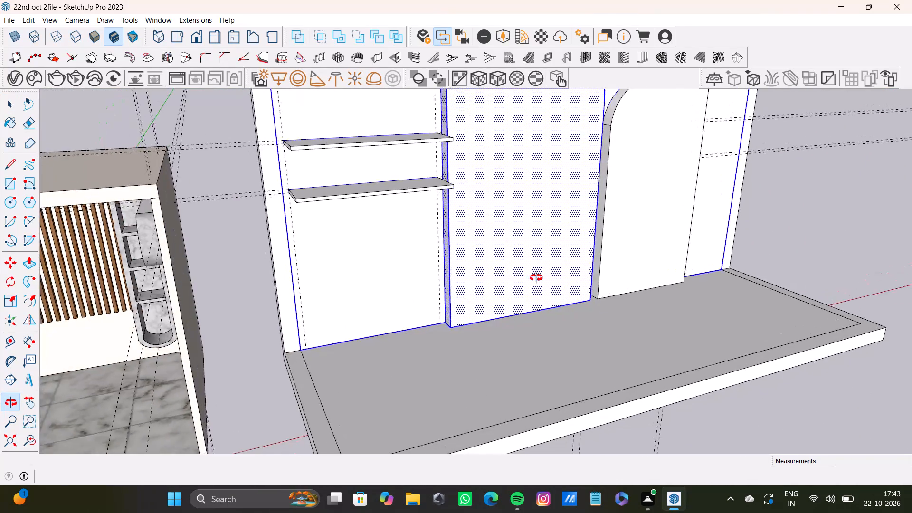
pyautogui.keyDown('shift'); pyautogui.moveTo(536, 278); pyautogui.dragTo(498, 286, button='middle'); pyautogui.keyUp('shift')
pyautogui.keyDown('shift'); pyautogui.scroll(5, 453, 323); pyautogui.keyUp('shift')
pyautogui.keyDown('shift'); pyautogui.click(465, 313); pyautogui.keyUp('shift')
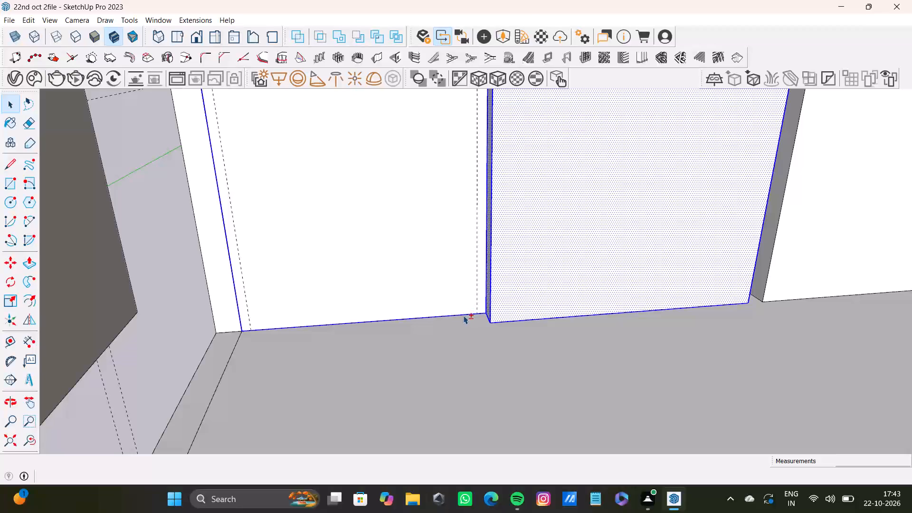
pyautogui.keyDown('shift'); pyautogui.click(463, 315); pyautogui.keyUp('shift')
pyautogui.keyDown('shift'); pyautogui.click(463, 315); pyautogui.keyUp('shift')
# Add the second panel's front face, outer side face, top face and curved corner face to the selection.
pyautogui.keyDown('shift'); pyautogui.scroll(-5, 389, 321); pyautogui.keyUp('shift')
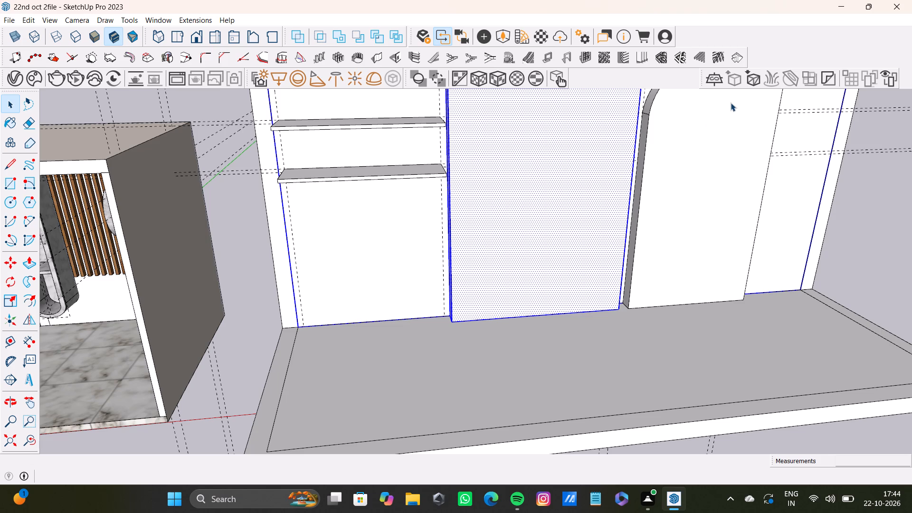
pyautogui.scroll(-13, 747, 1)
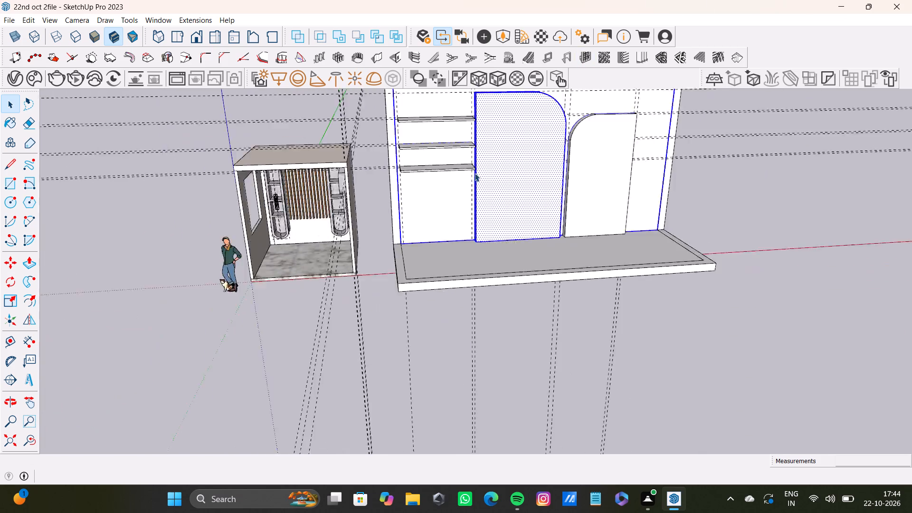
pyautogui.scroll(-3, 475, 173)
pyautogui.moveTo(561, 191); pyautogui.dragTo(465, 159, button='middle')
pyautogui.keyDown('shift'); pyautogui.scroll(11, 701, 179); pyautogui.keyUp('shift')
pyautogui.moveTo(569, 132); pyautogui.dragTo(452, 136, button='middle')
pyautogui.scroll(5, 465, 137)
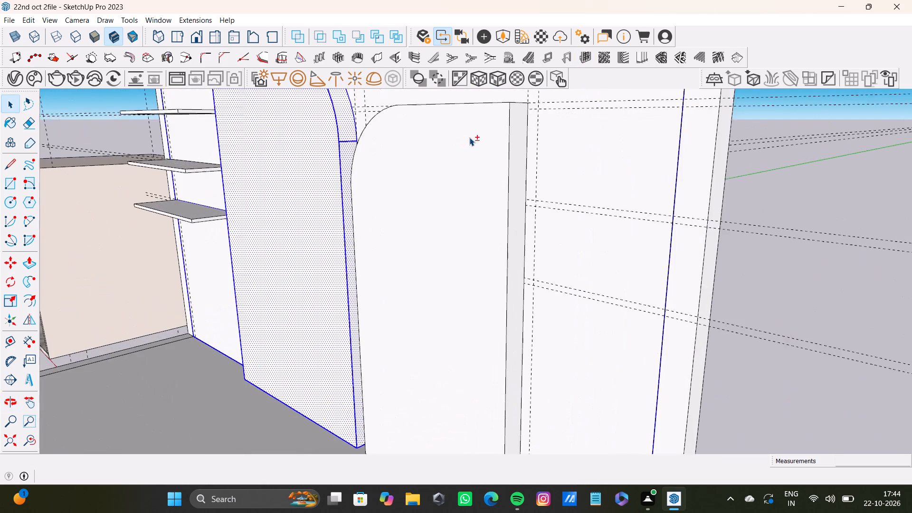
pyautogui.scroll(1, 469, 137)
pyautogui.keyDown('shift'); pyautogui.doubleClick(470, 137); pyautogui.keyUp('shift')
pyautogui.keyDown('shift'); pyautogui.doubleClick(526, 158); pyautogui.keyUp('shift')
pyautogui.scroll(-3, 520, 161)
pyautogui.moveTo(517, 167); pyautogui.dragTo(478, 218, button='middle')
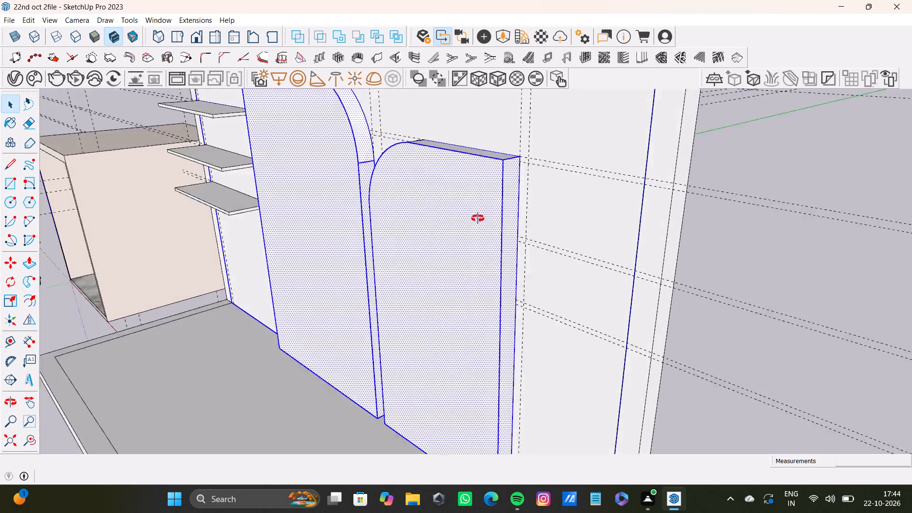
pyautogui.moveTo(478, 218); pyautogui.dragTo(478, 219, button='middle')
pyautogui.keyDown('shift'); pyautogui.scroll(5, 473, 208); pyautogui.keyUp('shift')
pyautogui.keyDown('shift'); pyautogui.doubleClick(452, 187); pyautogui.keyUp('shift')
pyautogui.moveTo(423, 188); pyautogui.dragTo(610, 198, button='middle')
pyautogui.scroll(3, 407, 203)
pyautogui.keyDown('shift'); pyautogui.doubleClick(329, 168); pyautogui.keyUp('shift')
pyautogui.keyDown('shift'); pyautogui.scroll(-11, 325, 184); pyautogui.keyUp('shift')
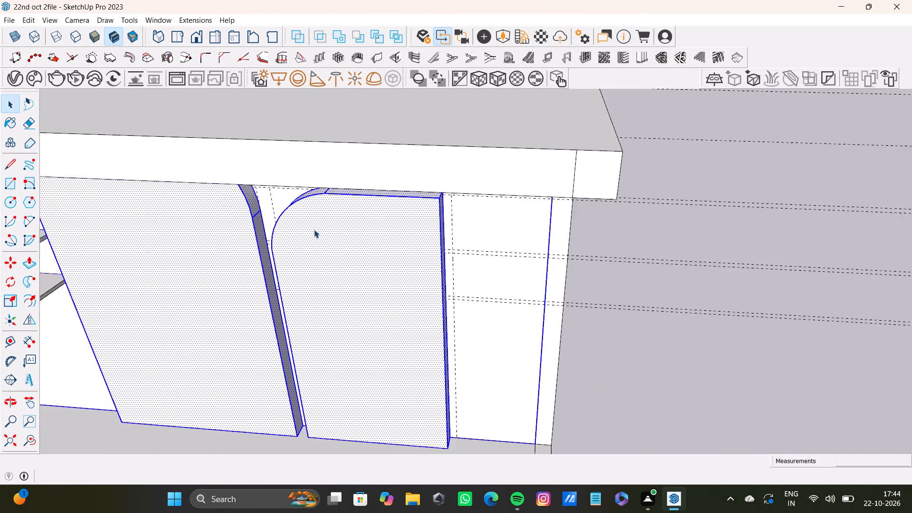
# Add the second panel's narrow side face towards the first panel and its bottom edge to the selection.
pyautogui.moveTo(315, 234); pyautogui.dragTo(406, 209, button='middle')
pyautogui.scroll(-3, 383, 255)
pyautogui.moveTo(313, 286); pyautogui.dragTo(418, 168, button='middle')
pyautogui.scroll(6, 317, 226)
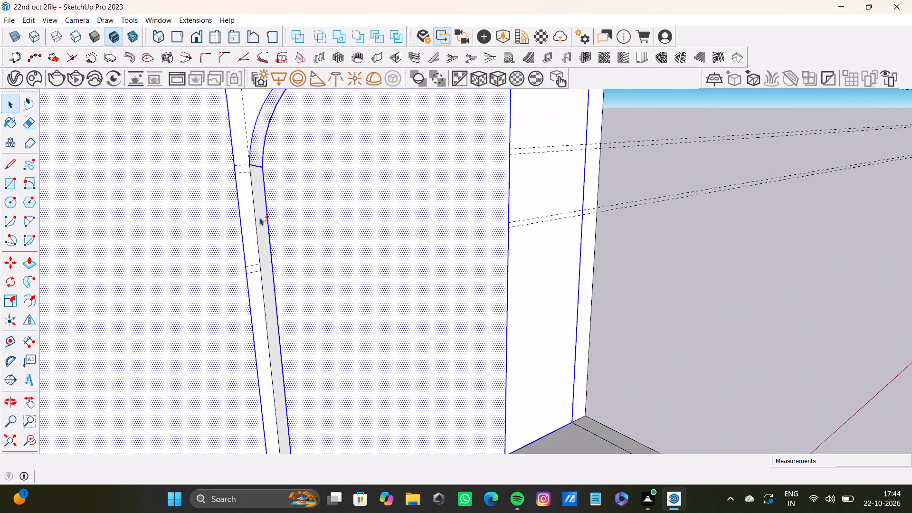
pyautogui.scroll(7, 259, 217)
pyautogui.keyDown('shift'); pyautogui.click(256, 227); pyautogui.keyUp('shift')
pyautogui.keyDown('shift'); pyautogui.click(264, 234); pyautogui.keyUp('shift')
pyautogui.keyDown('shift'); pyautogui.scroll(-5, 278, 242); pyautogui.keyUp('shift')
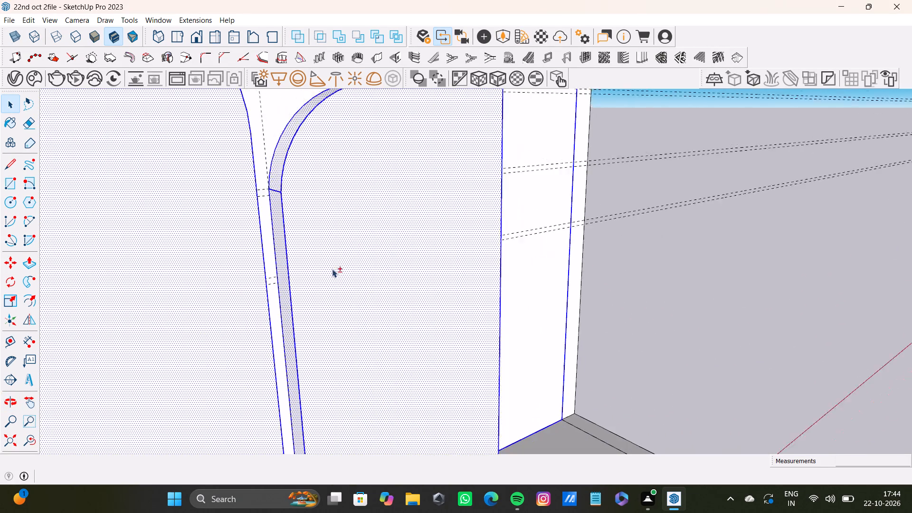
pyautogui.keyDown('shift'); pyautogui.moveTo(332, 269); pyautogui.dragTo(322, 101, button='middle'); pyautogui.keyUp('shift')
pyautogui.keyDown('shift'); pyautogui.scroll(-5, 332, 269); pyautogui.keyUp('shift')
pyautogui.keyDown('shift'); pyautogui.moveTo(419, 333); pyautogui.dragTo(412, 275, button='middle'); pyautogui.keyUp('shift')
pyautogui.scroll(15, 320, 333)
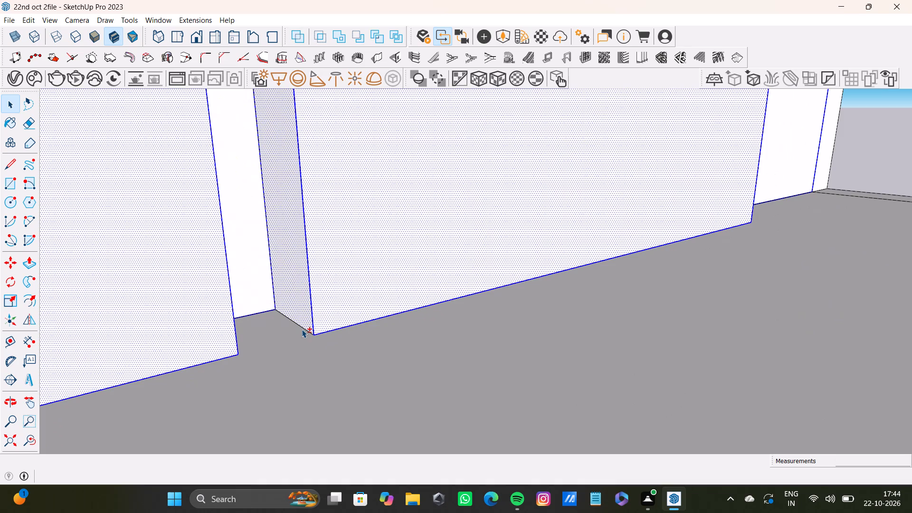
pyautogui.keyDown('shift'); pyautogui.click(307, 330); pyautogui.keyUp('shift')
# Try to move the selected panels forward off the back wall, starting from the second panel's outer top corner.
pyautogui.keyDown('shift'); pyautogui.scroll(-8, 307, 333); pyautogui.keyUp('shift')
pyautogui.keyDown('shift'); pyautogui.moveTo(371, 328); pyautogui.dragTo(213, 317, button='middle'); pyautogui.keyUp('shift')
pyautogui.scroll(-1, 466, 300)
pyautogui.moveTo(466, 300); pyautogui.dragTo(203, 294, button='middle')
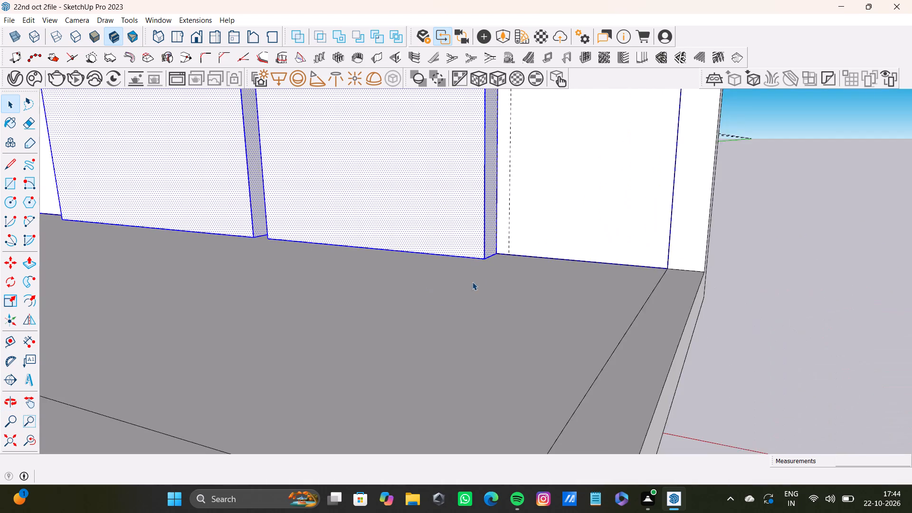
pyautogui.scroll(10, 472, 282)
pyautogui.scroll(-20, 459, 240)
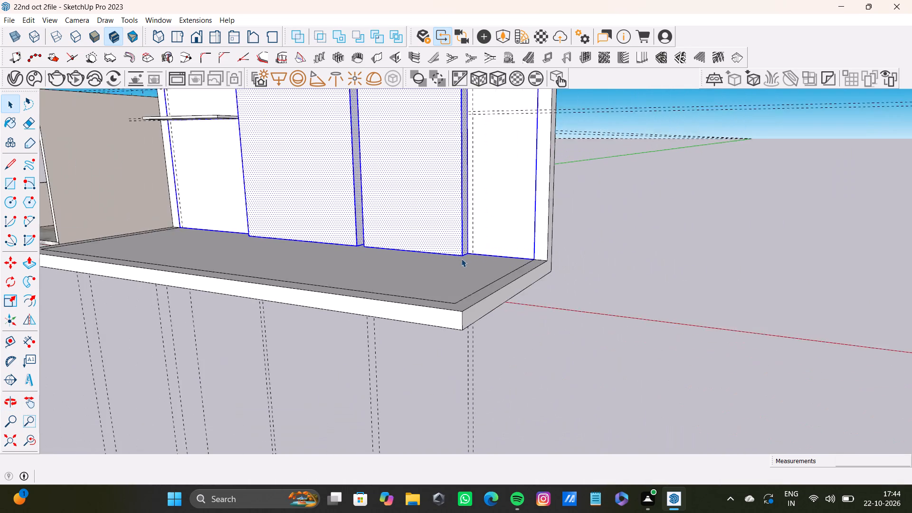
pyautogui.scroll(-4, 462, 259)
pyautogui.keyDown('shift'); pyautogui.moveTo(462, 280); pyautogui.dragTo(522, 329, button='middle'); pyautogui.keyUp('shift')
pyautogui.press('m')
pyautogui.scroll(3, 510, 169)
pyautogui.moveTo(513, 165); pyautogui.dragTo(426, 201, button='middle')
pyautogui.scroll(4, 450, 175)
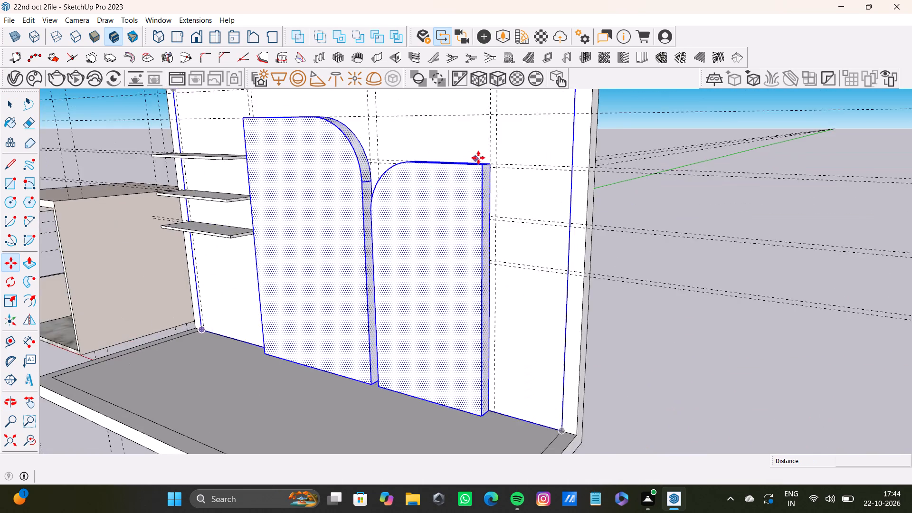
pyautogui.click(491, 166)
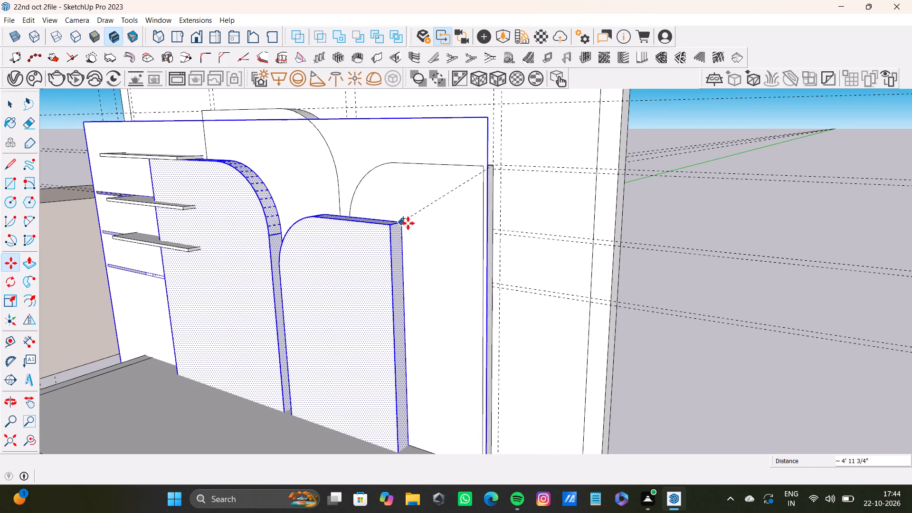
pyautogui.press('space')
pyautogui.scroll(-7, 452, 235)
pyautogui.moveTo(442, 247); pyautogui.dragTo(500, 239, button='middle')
# Undo the panel extrusions, wall grouping and outline edits, back to before the second panel's top and outer side edges were drawn.
pyautogui.hotkey('ctrl', 'z')
pyautogui.hotkey('ctrl', 'z')
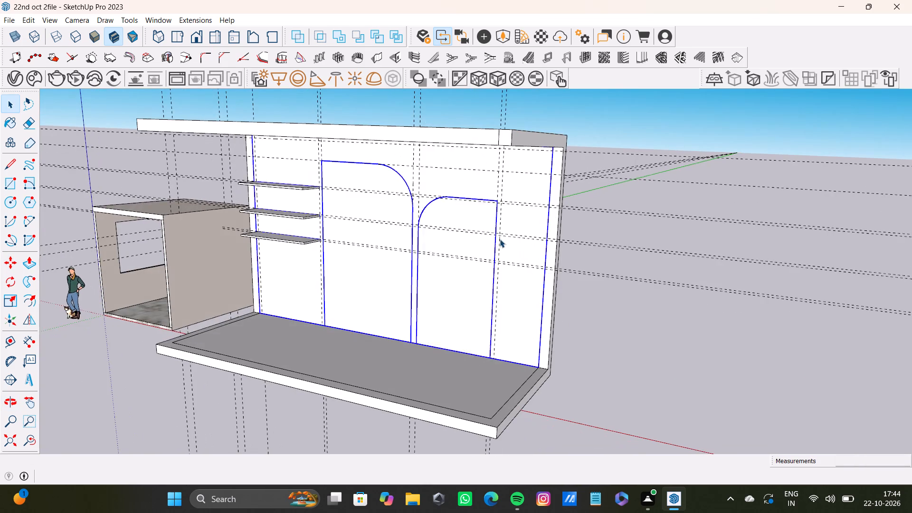
pyautogui.hotkey('ctrl', 'z')
pyautogui.hotkey('ctrl', 'z')
pyautogui.hotkey('ctrl', 'z')
pyautogui.hotkey('ctrl', 'z')
pyautogui.hotkey('ctrl', 'z')
pyautogui.hotkey('ctrl', 'z')
pyautogui.hotkey('ctrl', 'z')
pyautogui.hotkey('ctrl', 'z')
pyautogui.hotkey('ctrl', 'z')
pyautogui.hotkey('ctrl', 'z')
pyautogui.hotkey('ctrl', 'z')
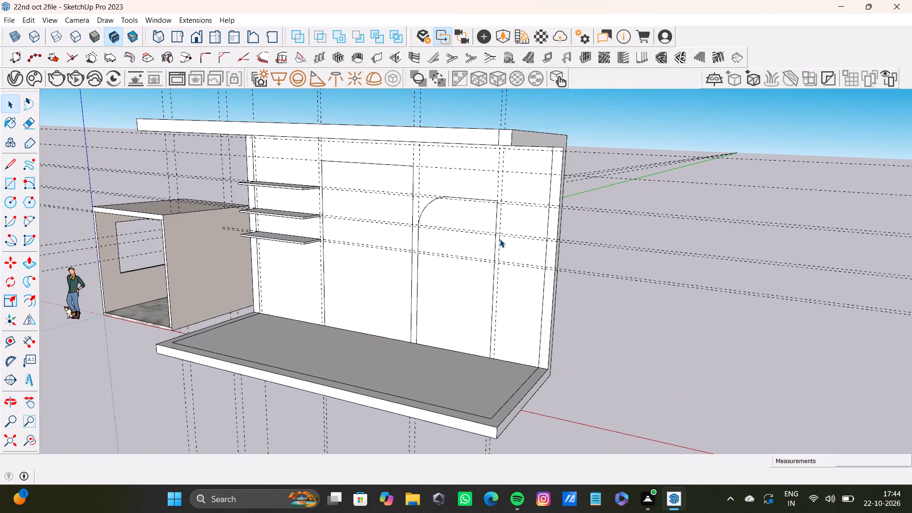
pyautogui.hotkey('ctrl', 'z')
pyautogui.hotkey('ctrl', 'z')
pyautogui.hotkey('ctrl', 'z')
pyautogui.hotkey('ctrl', 'z')
pyautogui.hotkey('ctrl', 'z')
pyautogui.hotkey('ctrl', 'z')
pyautogui.hotkey('ctrl', 'z')
pyautogui.hotkey('ctrl', 'z')
pyautogui.hotkey('ctrl', 'z')
pyautogui.hotkey('ctrl', 'z')
pyautogui.hotkey('ctrl', 'z')
pyautogui.scroll(-3, 461, 233)
pyautogui.moveTo(466, 231); pyautogui.dragTo(562, 212, button='middle')
pyautogui.scroll(2, 449, 209)
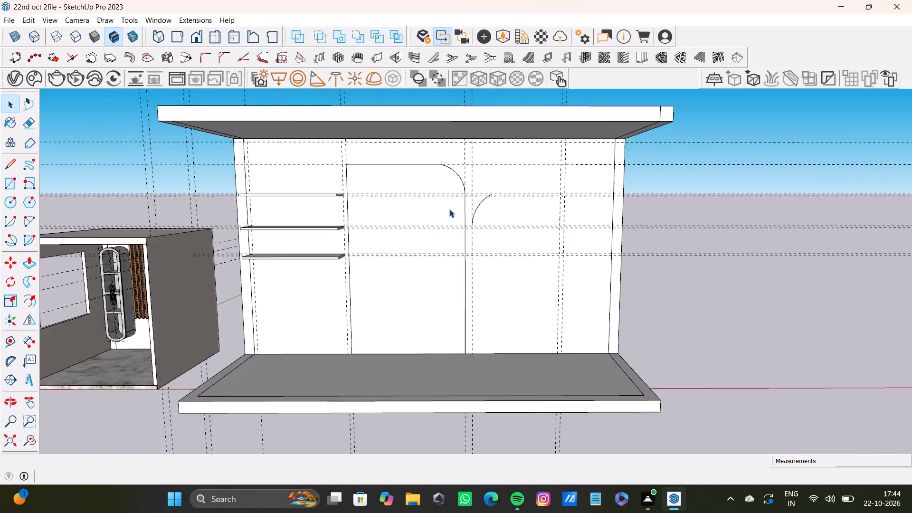
# Draw the second panel's inner side edge from the lower end of its curved corner straight down to the floor.
pyautogui.scroll(5, 449, 209)
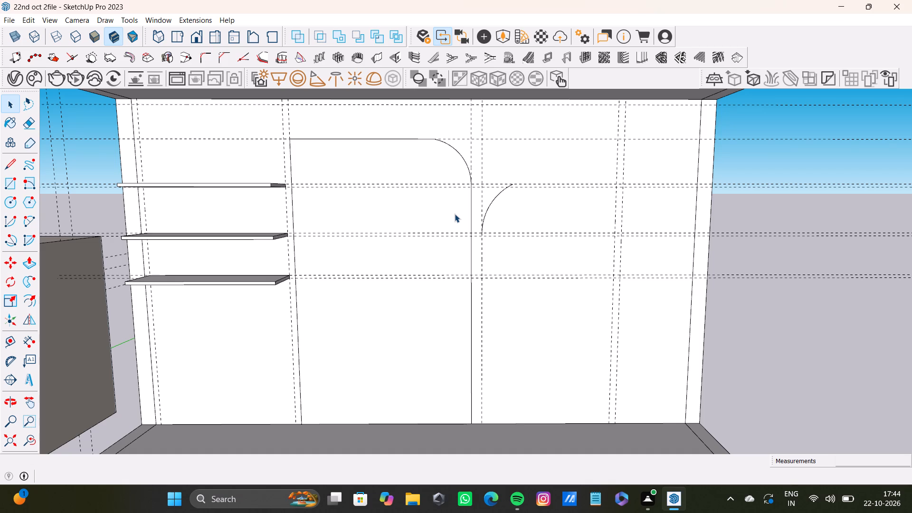
pyautogui.press('l')
pyautogui.scroll(4, 475, 247)
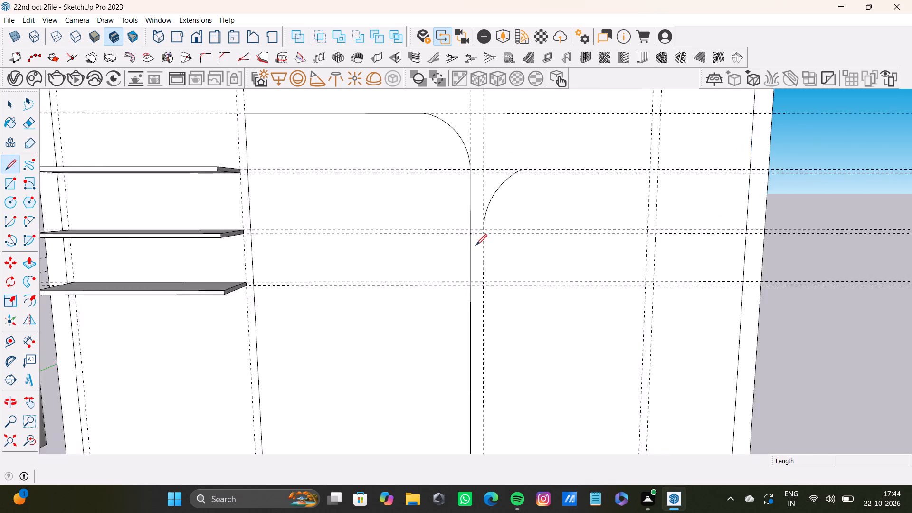
pyautogui.scroll(5, 476, 245)
pyautogui.click(486, 222)
pyautogui.scroll(-7, 477, 311)
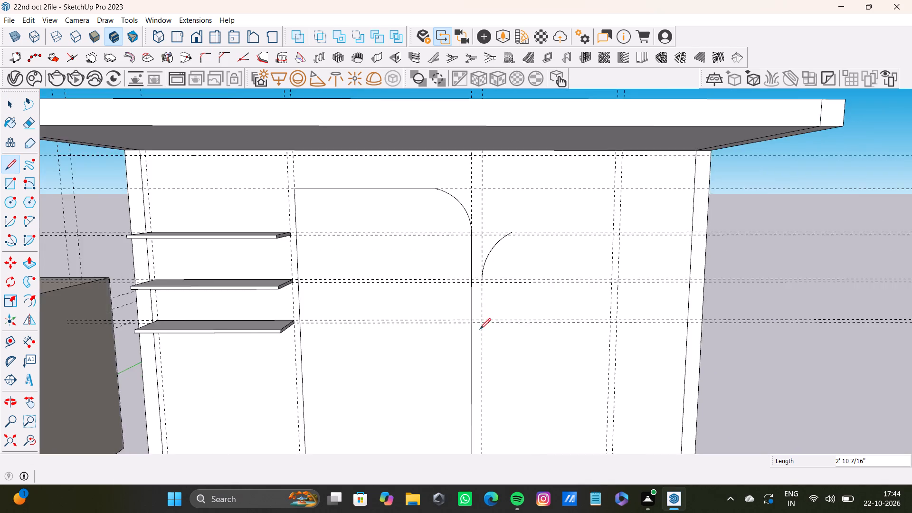
pyautogui.scroll(-3, 480, 329)
pyautogui.keyDown('shift'); pyautogui.moveTo(480, 329); pyautogui.dragTo(472, 222, button='middle'); pyautogui.keyUp('shift')
pyautogui.click(476, 348)
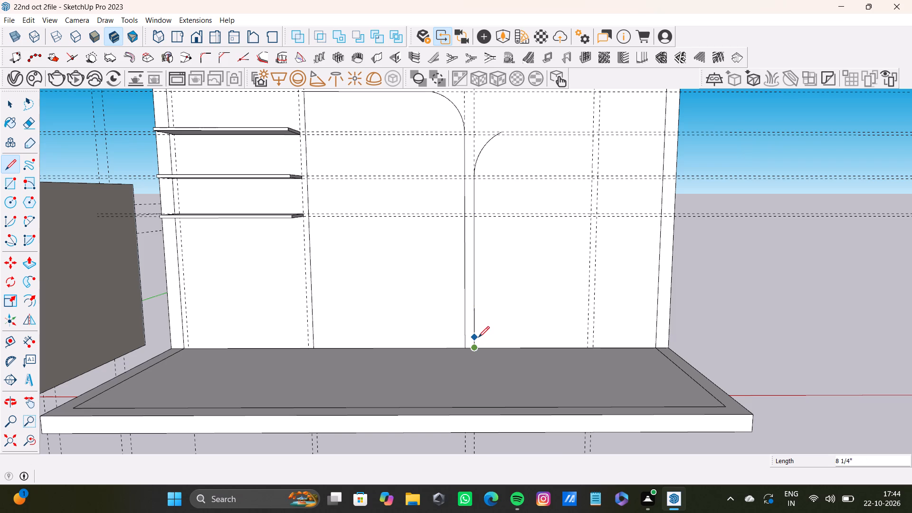
pyautogui.press('space')
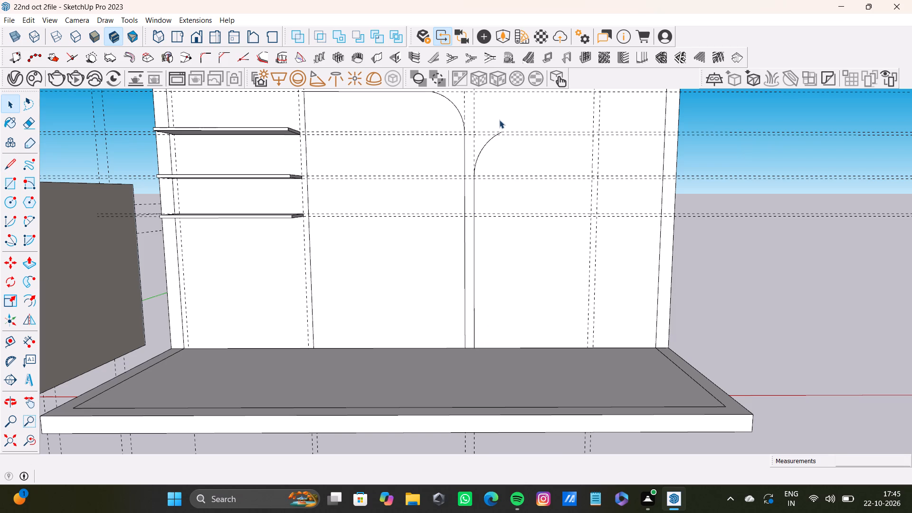
# Draw the second panel's top edge from the upper end of its curved corner across to the first vertical guide.
pyautogui.press('l')
pyautogui.scroll(9, 499, 120)
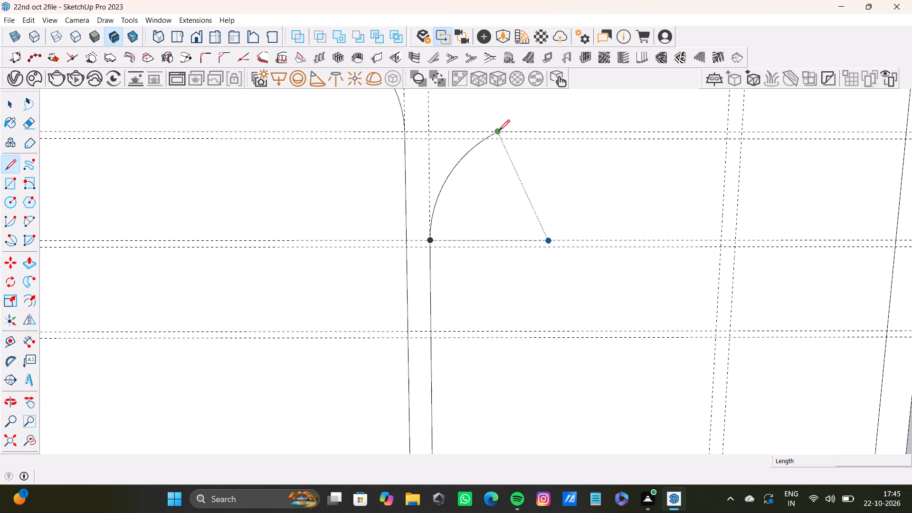
pyautogui.click(499, 131)
pyautogui.click(731, 133)
pyautogui.scroll(-9, 727, 177)
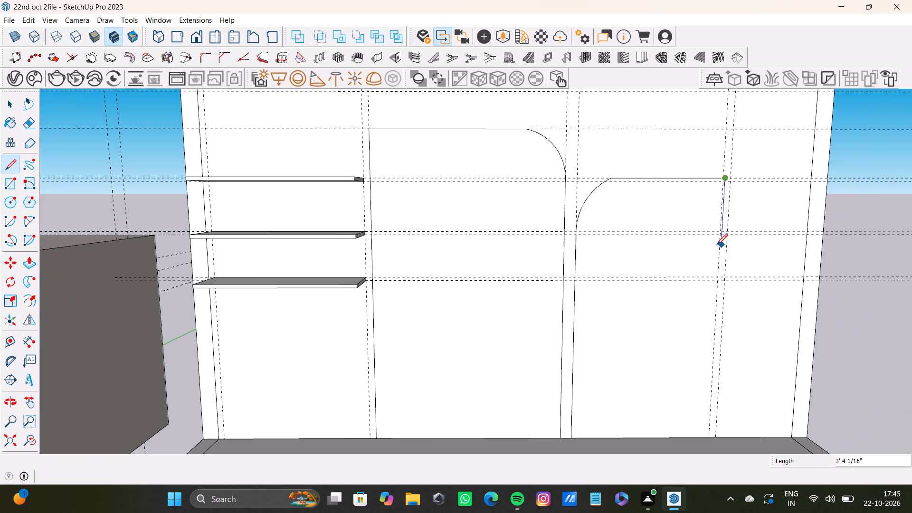
pyautogui.press('space')
# Draw the second panel's outer side edge from the end of its top edge down the vertical guide to the floor.
pyautogui.scroll(6, 727, 176)
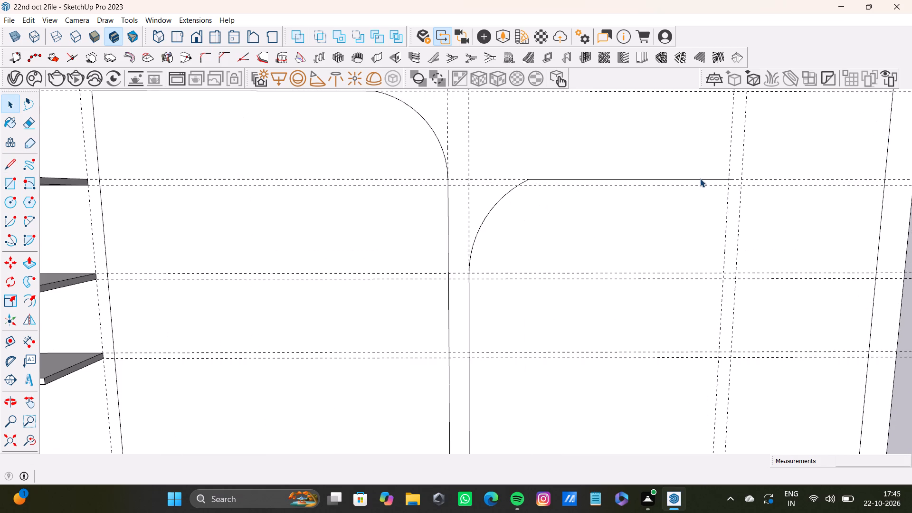
pyautogui.press('l')
pyautogui.scroll(3, 724, 191)
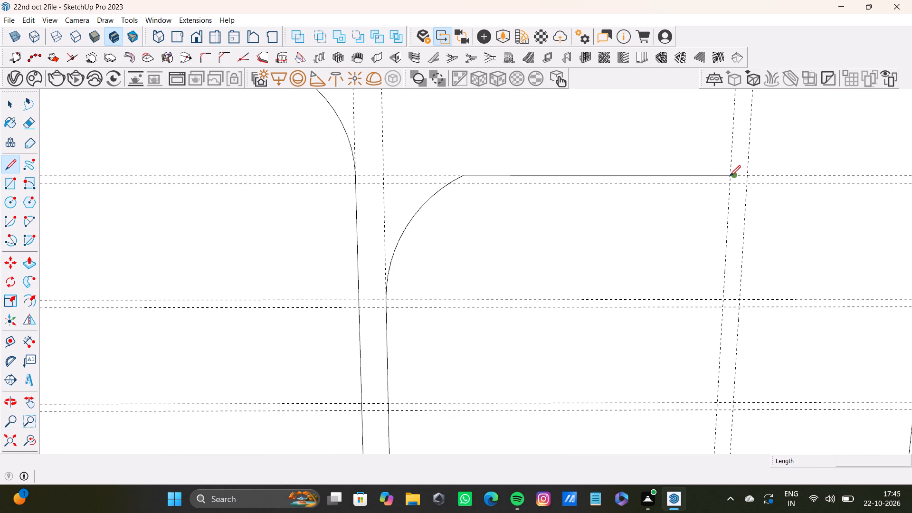
pyautogui.scroll(8, 725, 178)
pyautogui.click(731, 173)
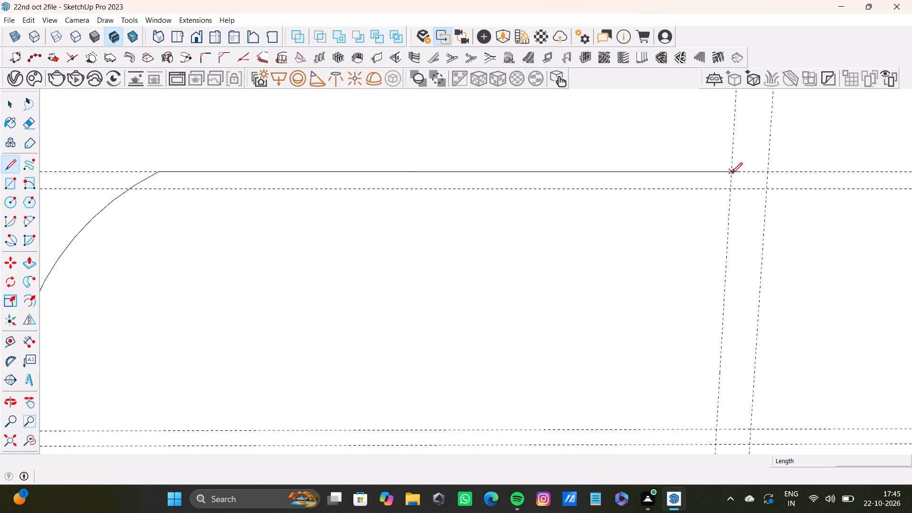
pyautogui.scroll(-12, 725, 239)
pyautogui.moveTo(724, 257); pyautogui.dragTo(707, 105, button='middle')
pyautogui.scroll(-3, 684, 195)
pyautogui.moveTo(675, 278); pyautogui.dragTo(684, 160, button='middle')
pyautogui.scroll(3, 677, 244)
pyautogui.click(697, 397)
pyautogui.press('space')
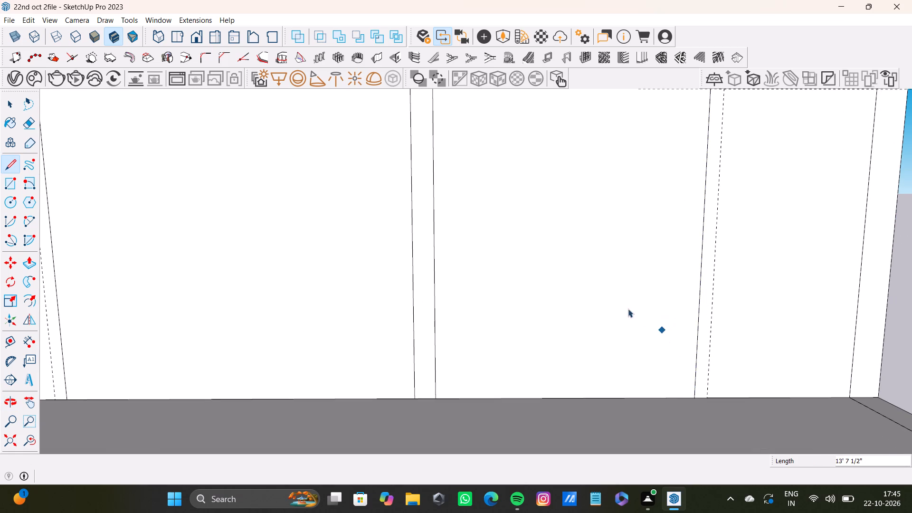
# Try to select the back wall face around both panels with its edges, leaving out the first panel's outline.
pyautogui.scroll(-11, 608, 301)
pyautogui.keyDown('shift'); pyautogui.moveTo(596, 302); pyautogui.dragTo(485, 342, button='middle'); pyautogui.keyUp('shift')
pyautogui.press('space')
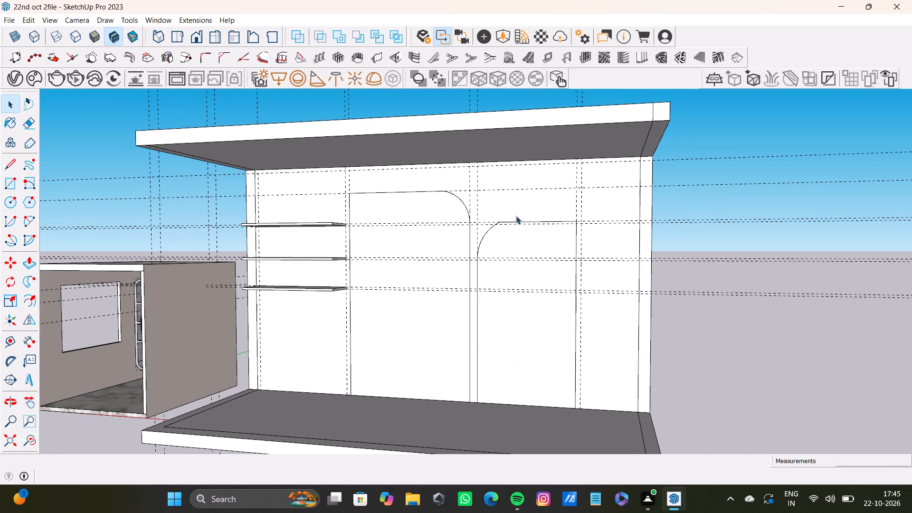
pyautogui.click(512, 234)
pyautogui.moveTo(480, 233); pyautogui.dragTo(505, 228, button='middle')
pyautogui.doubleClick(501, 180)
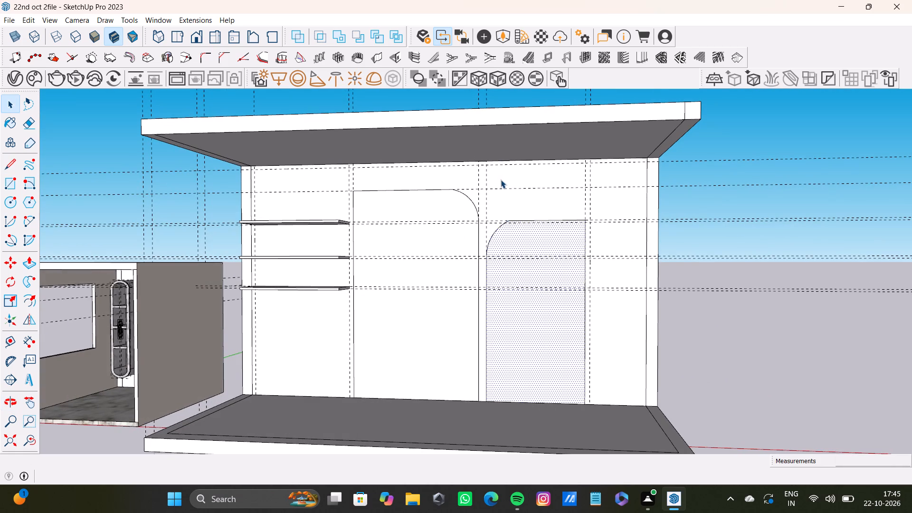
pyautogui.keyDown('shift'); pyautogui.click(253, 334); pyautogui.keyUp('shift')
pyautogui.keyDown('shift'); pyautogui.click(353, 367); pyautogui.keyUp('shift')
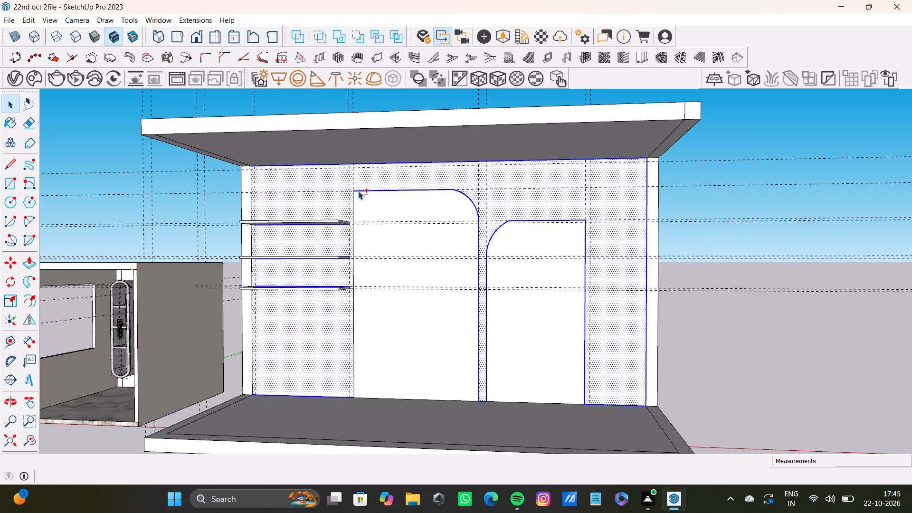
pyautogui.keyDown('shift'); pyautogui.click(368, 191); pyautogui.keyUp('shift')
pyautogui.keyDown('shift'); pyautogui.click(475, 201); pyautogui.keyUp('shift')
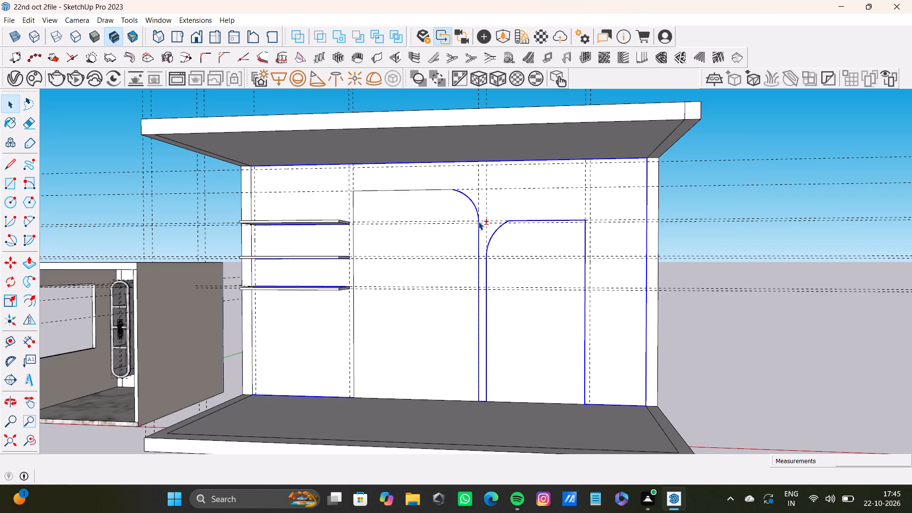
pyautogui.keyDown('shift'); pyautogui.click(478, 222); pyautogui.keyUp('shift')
# Reselect the surrounding wall face with its edges, then deselect the first panel's outline, the shelf-side floor edge and the wall's shelf-side edge.
pyautogui.keyDown('shift'); pyautogui.doubleClick(495, 184); pyautogui.keyUp('shift')
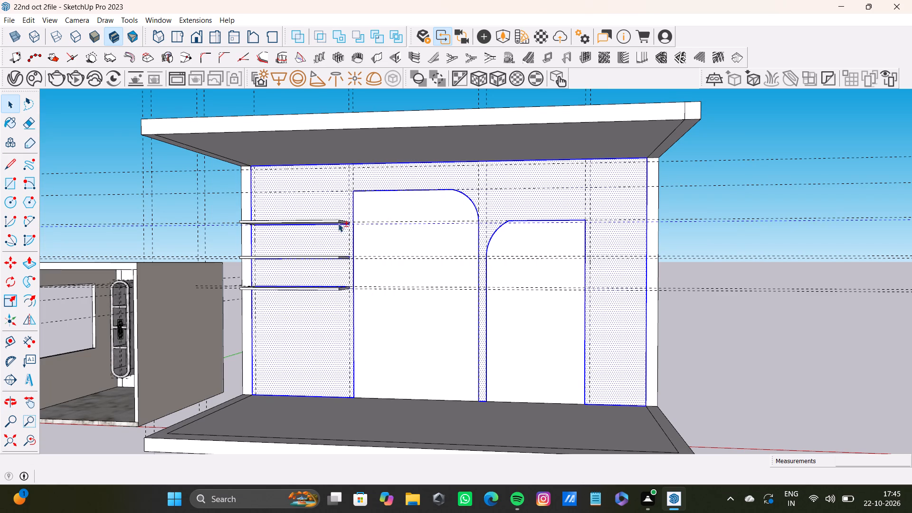
pyautogui.keyDown('shift'); pyautogui.click(378, 190); pyautogui.keyUp('shift')
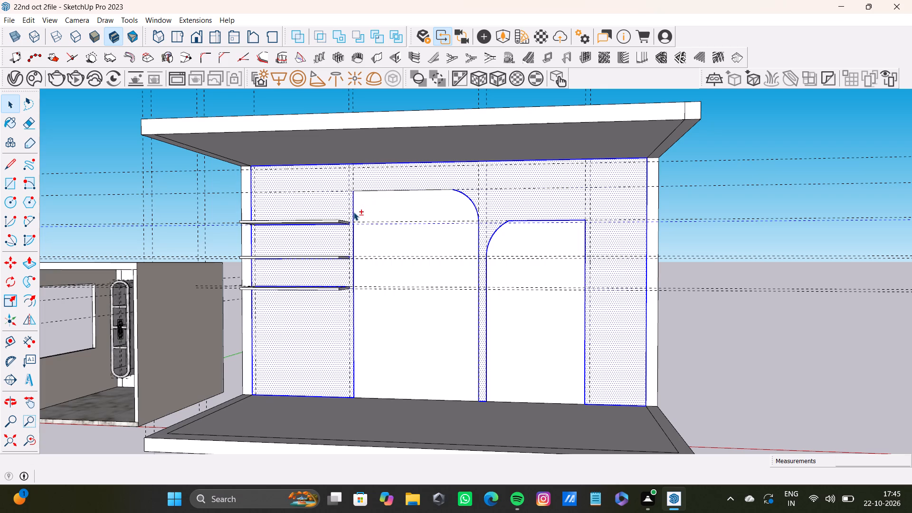
pyautogui.keyDown('shift'); pyautogui.click(353, 212); pyautogui.keyUp('shift')
pyautogui.keyDown('shift'); pyautogui.click(474, 203); pyautogui.keyUp('shift')
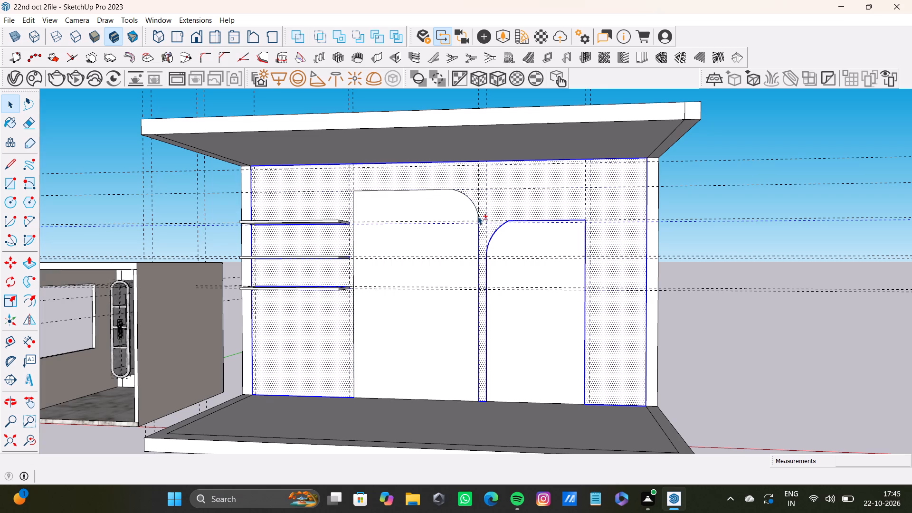
pyautogui.keyDown('shift'); pyautogui.click(478, 220); pyautogui.keyUp('shift')
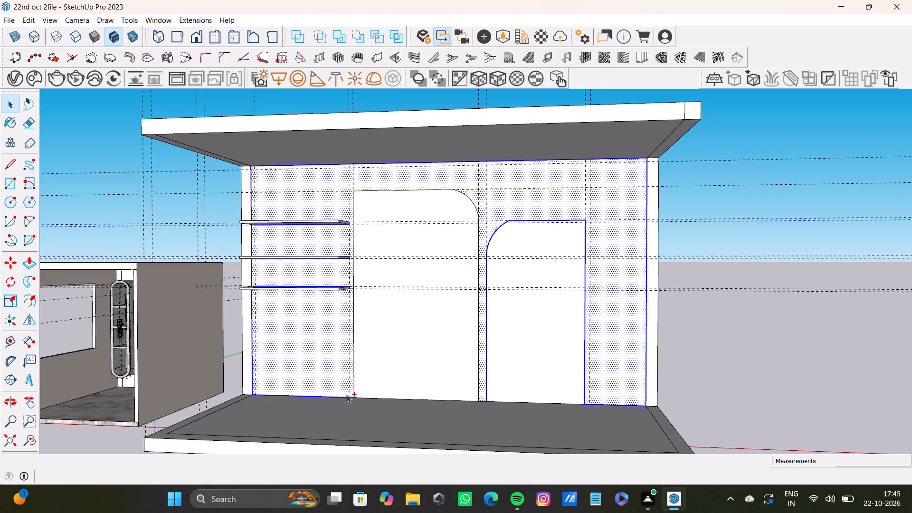
pyautogui.keyDown('shift'); pyautogui.click(346, 397); pyautogui.keyUp('shift')
pyautogui.keyDown('shift'); pyautogui.click(253, 378); pyautogui.keyUp('shift')
# Remove the second panel's curved corner, top edge and both side edges from the wall selection.
pyautogui.keyDown('shift'); pyautogui.click(499, 227); pyautogui.keyUp('shift')
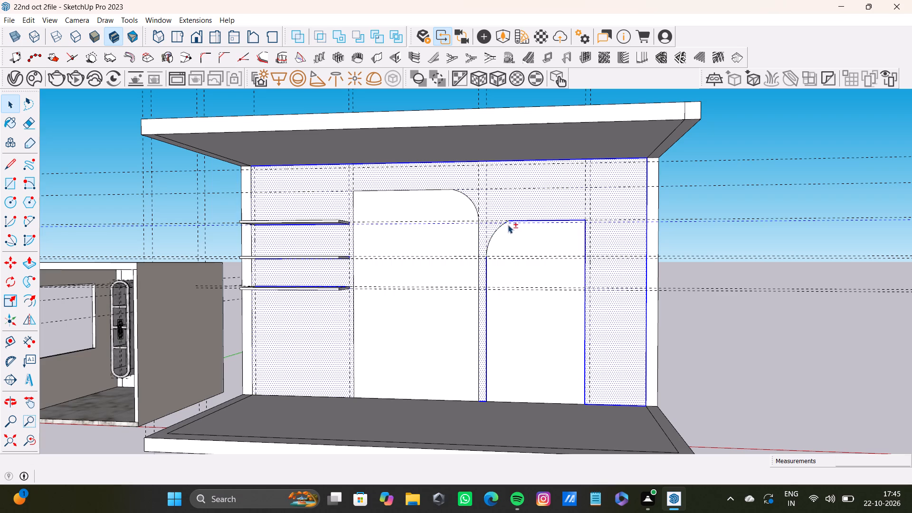
pyautogui.keyDown('shift'); pyautogui.click(520, 218); pyautogui.keyUp('shift')
pyautogui.keyDown('shift'); pyautogui.click(544, 210); pyautogui.keyUp('shift')
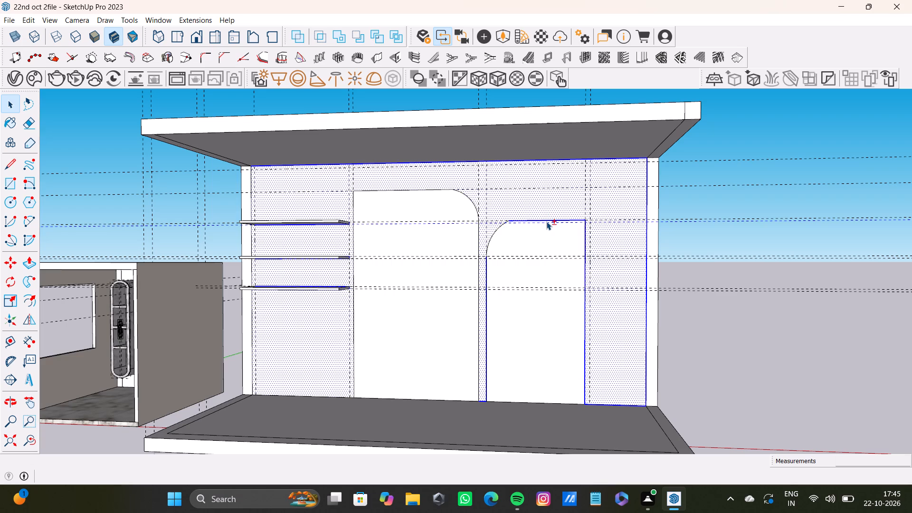
pyautogui.keyDown('shift'); pyautogui.click(546, 220); pyautogui.keyUp('shift')
pyautogui.keyDown('shift'); pyautogui.click(583, 283); pyautogui.keyUp('shift')
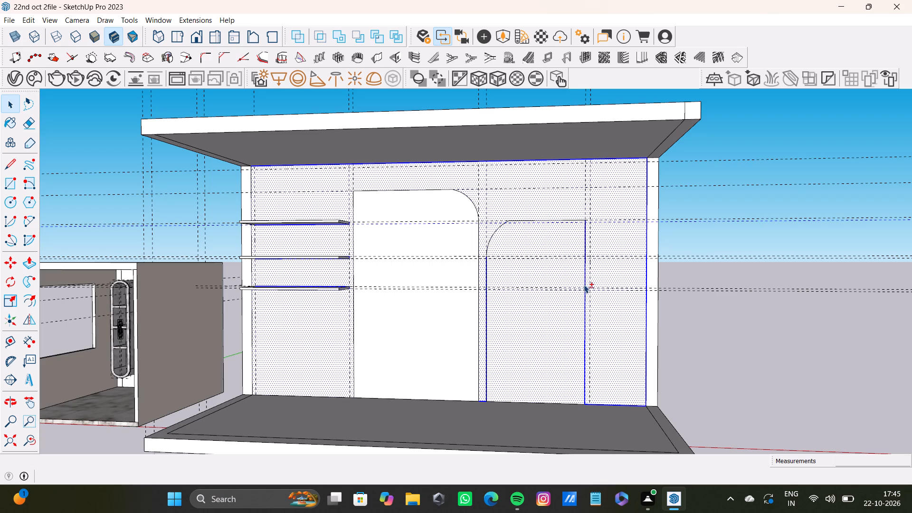
pyautogui.keyDown('shift'); pyautogui.click(579, 290); pyautogui.keyUp('shift')
pyautogui.keyDown('shift'); pyautogui.click(574, 279); pyautogui.keyUp('shift')
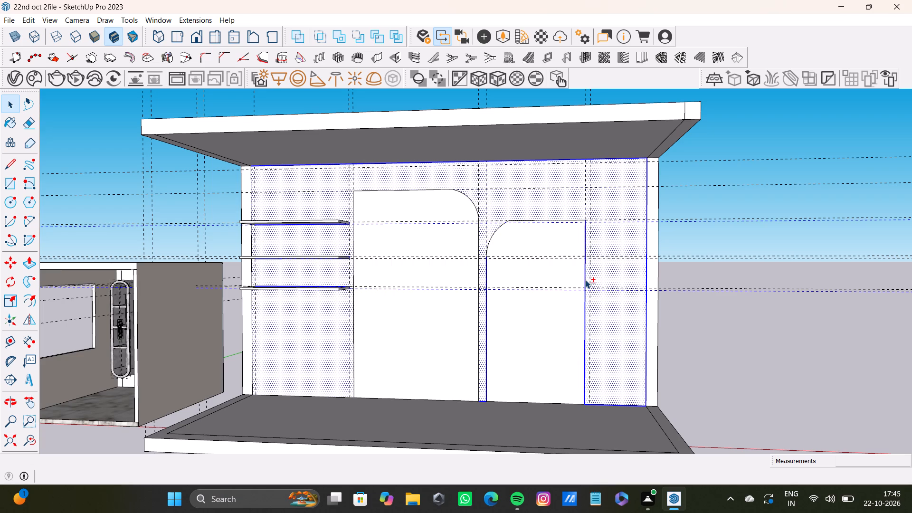
pyautogui.keyDown('shift'); pyautogui.click(585, 280); pyautogui.keyUp('shift')
pyautogui.keyDown('shift'); pyautogui.click(486, 305); pyautogui.keyUp('shift')
# Remove the floor-level edges between the two panels and beyond the second panel from the wall selection.
pyautogui.keyDown('shift'); pyautogui.scroll(-4, 487, 306); pyautogui.keyUp('shift')
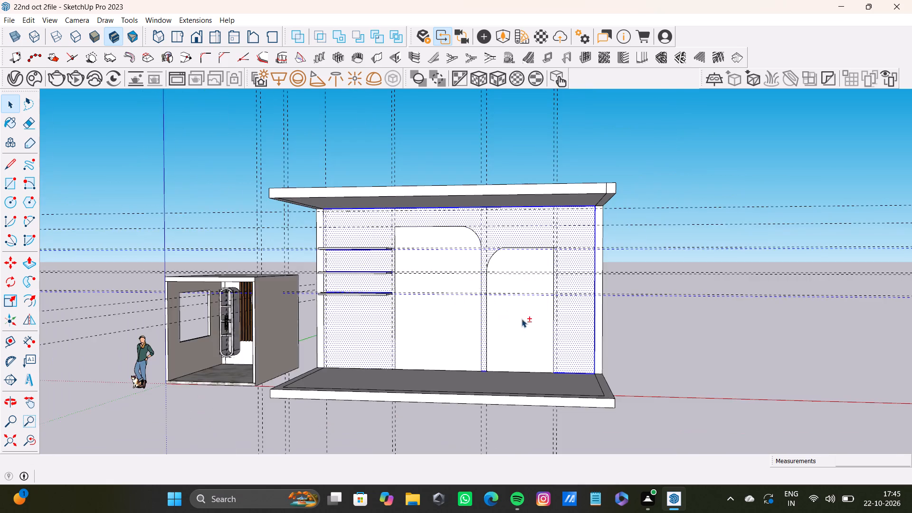
pyautogui.keyDown('shift'); pyautogui.moveTo(523, 320); pyautogui.dragTo(564, 324, button='middle'); pyautogui.keyUp('shift')
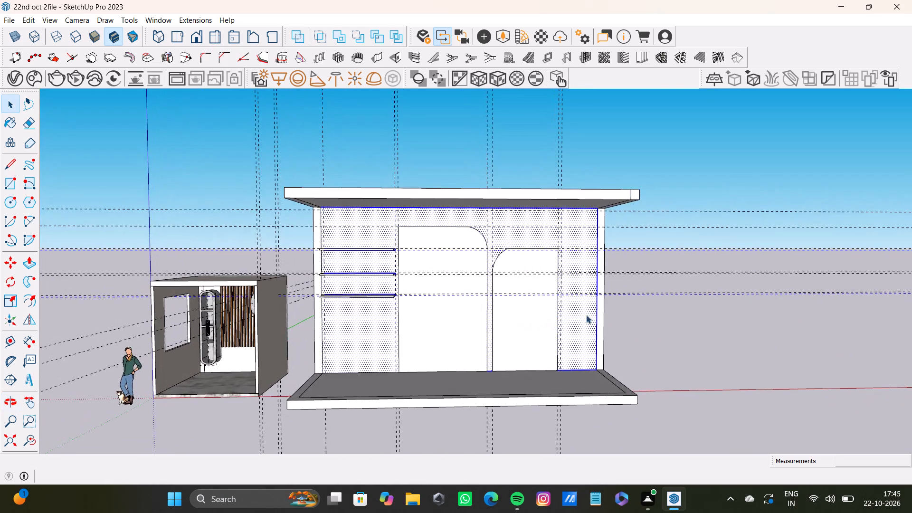
pyautogui.keyDown('shift'); pyautogui.scroll(5, 499, 348); pyautogui.keyUp('shift')
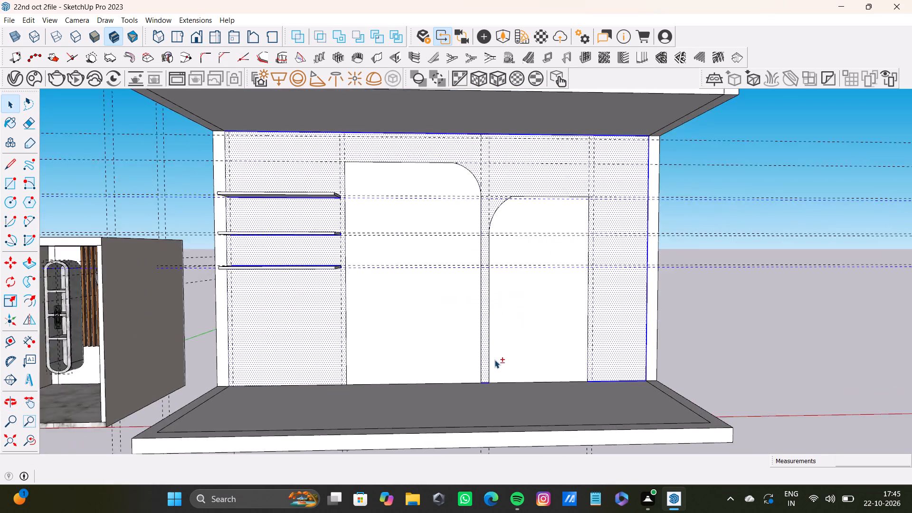
pyautogui.keyDown('shift'); pyautogui.scroll(9, 494, 360); pyautogui.keyUp('shift')
pyautogui.keyDown('shift'); pyautogui.click(484, 392); pyautogui.keyUp('shift')
pyautogui.keyDown('shift'); pyautogui.scroll(-5, 518, 378); pyautogui.keyUp('shift')
pyautogui.keyDown('shift'); pyautogui.moveTo(563, 365); pyautogui.dragTo(454, 343, button='middle'); pyautogui.keyUp('shift')
pyautogui.keyDown('shift'); pyautogui.scroll(5, 617, 362); pyautogui.keyUp('shift')
pyautogui.keyDown('shift'); pyautogui.click(584, 361); pyautogui.keyUp('shift')
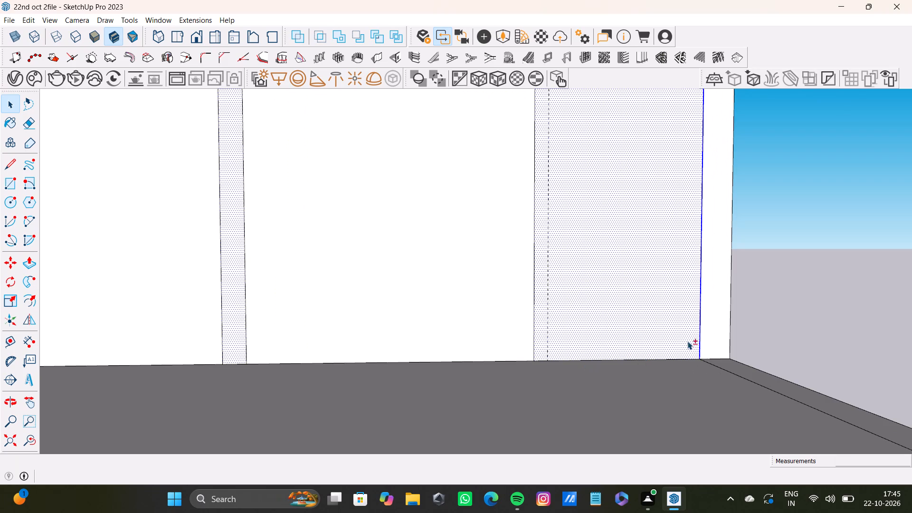
# Group the selected back wall face separately from the two panels, then clear the selection.
pyautogui.keyDown('shift'); pyautogui.scroll(-18, 487, 333); pyautogui.keyUp('shift')
pyautogui.moveTo(489, 327); pyautogui.dragTo(446, 358, button='middle')
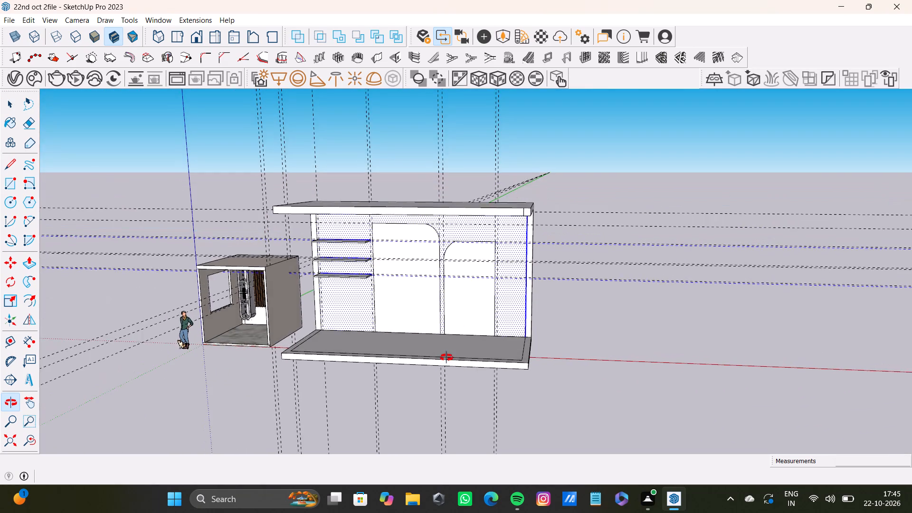
pyautogui.moveTo(446, 358); pyautogui.dragTo(488, 350, button='middle')
pyautogui.rightClick(343, 296)
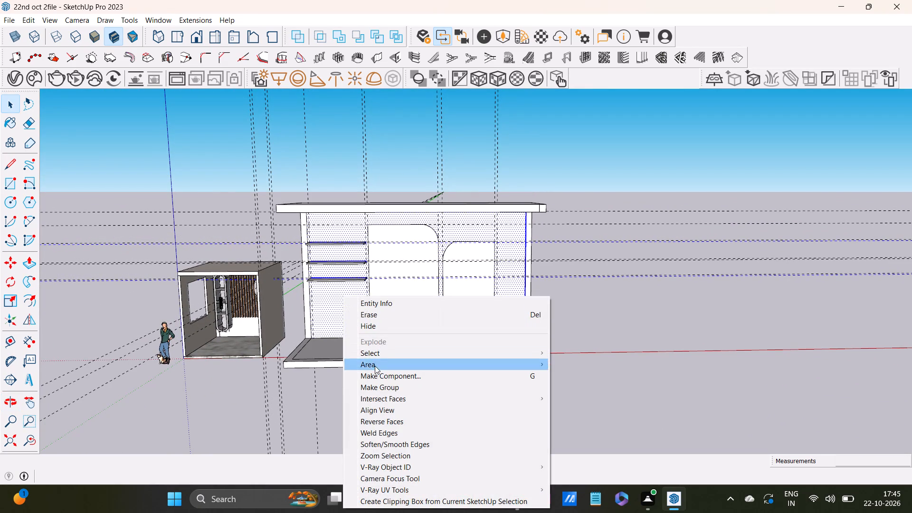
pyautogui.click(377, 389)
pyautogui.scroll(7, 361, 305)
pyautogui.scroll(-5, 366, 256)
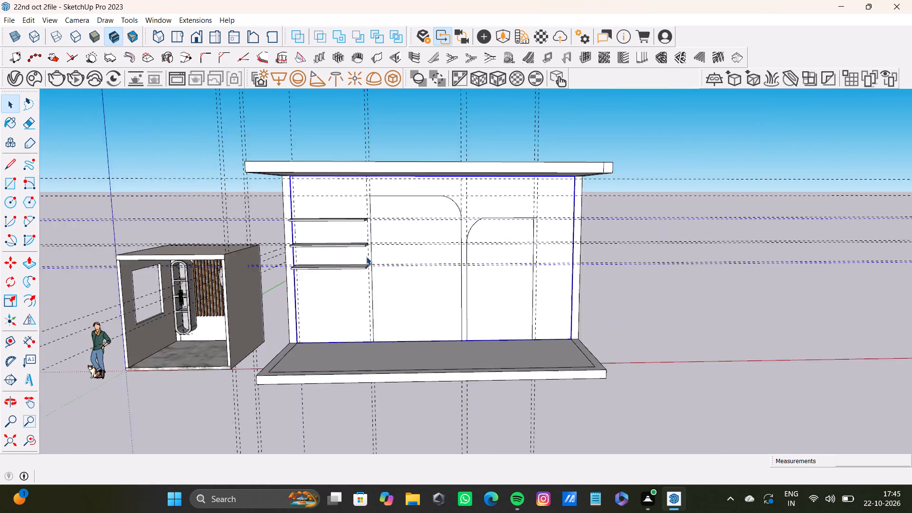
pyautogui.scroll(-5, 366, 256)
pyautogui.click(552, 138)
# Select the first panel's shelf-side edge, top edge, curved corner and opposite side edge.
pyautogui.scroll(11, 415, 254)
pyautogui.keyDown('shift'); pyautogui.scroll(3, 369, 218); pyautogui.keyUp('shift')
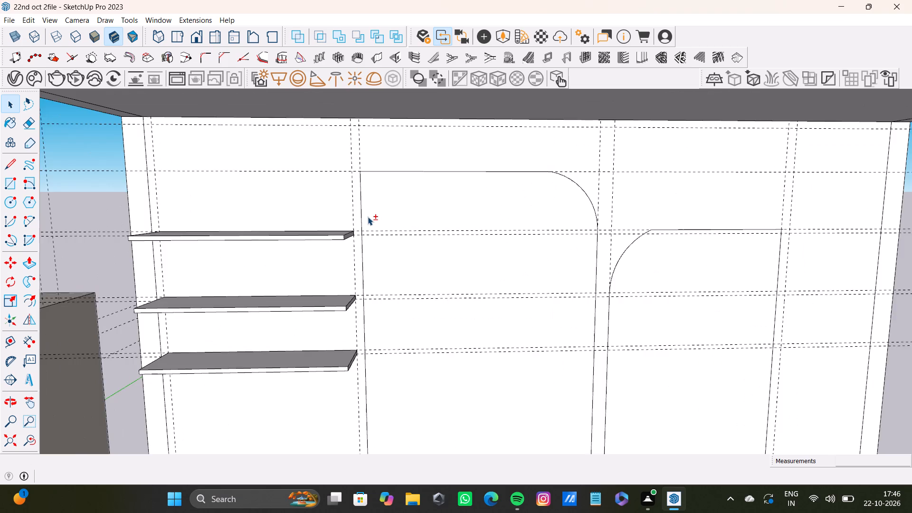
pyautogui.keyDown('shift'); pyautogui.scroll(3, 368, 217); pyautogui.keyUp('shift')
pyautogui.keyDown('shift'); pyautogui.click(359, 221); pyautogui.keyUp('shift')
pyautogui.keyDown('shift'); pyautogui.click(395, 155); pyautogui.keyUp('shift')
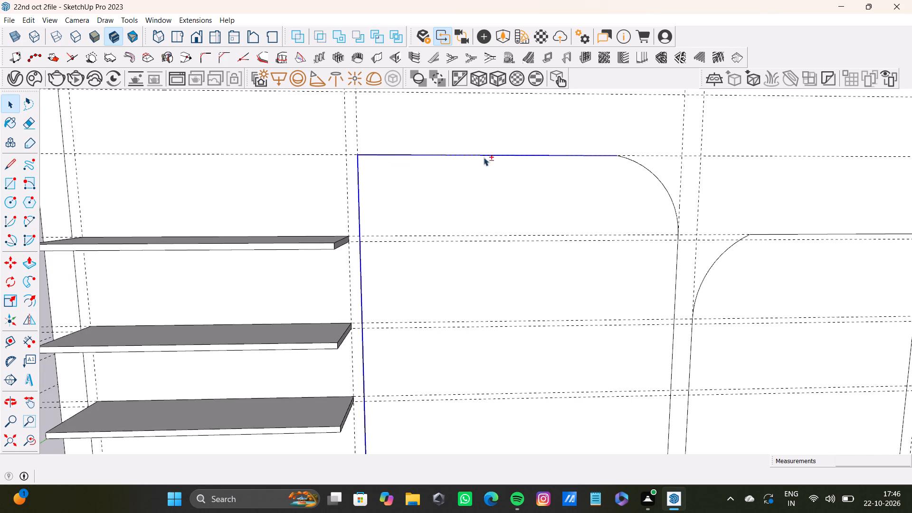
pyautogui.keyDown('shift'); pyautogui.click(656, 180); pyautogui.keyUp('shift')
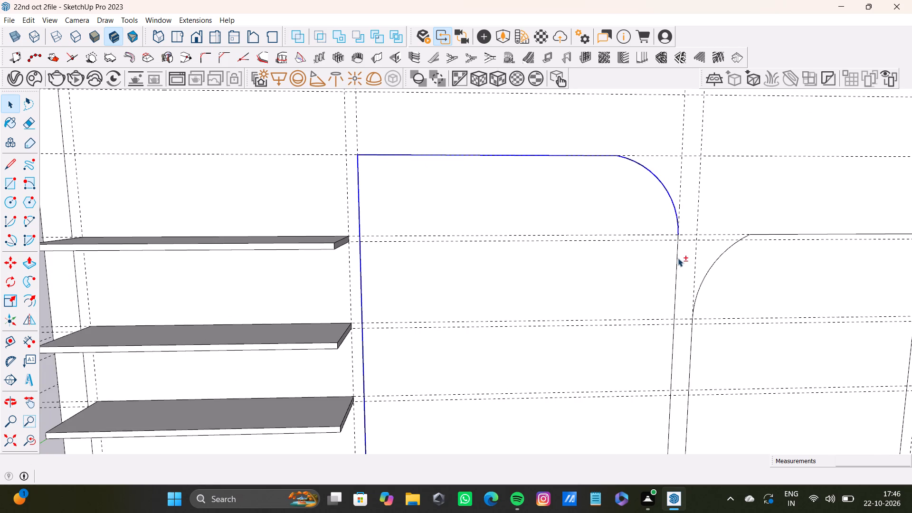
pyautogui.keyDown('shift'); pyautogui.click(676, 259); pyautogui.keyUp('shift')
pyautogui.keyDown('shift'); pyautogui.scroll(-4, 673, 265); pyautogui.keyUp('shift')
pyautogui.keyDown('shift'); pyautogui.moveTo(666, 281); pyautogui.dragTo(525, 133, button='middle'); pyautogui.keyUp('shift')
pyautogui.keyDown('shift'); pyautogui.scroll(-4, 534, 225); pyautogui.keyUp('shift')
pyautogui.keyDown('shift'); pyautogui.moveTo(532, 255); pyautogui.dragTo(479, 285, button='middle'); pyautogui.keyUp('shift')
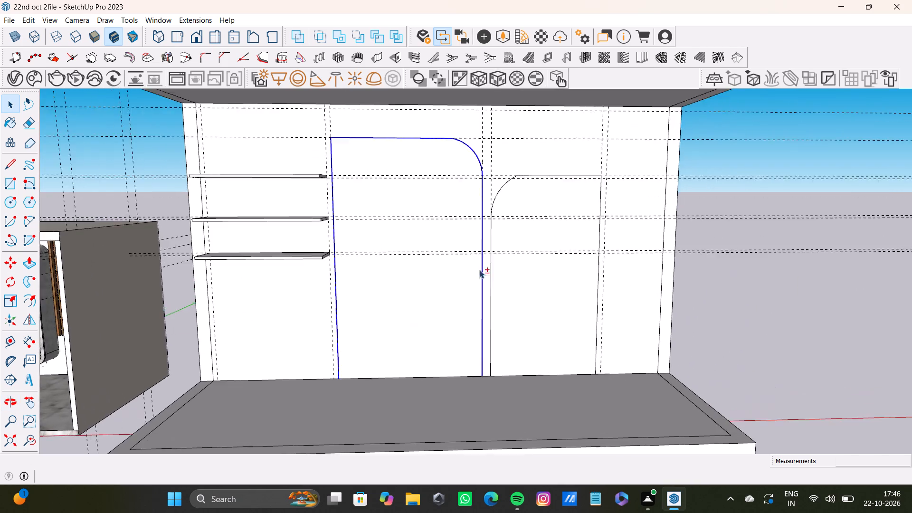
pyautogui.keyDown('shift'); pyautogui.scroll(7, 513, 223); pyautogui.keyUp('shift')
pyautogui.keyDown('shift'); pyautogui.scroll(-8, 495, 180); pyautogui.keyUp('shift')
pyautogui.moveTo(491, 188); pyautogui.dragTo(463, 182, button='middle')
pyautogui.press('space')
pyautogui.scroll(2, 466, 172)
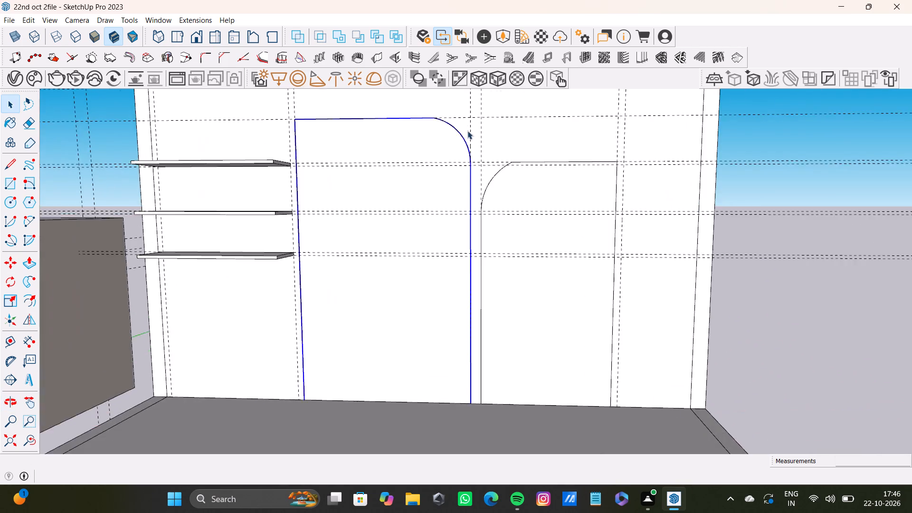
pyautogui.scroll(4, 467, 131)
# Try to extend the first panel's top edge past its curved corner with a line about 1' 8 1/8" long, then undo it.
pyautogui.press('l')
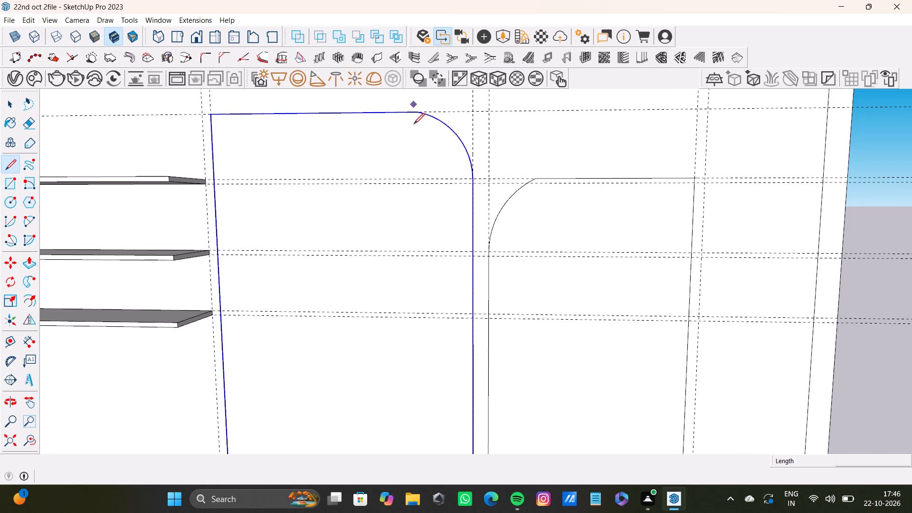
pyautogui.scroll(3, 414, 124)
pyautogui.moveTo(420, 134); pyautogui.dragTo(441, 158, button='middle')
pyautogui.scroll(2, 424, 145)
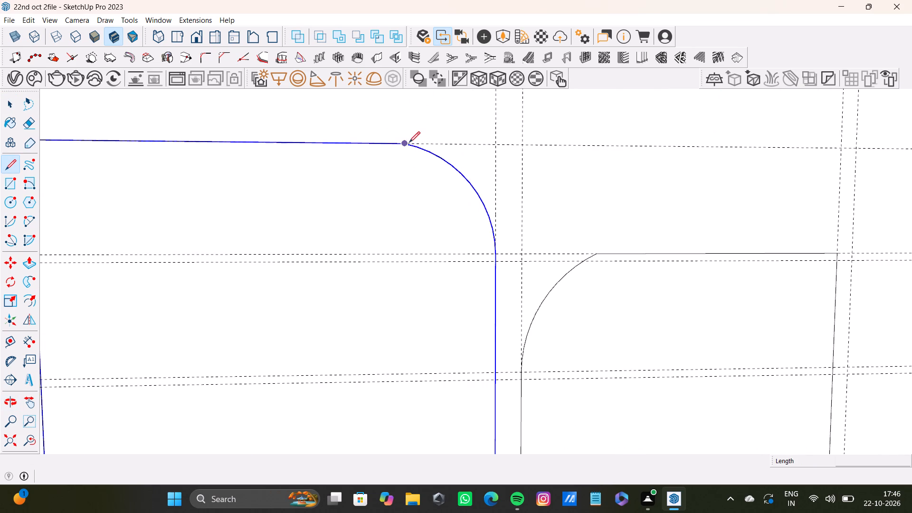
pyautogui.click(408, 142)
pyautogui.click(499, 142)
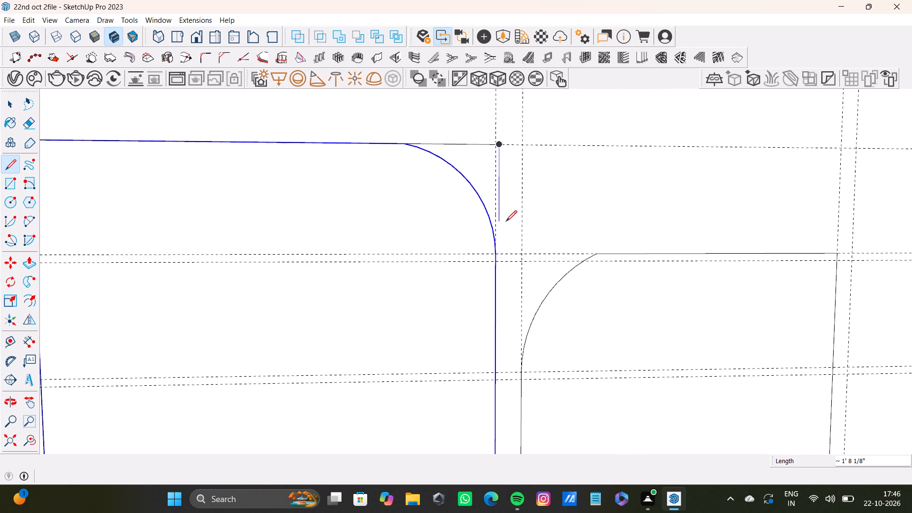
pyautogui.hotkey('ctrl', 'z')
# Draw a square corner around the first panel's curve, from the arc's top end to the guide intersection and down to its lower end.
pyautogui.press('l')
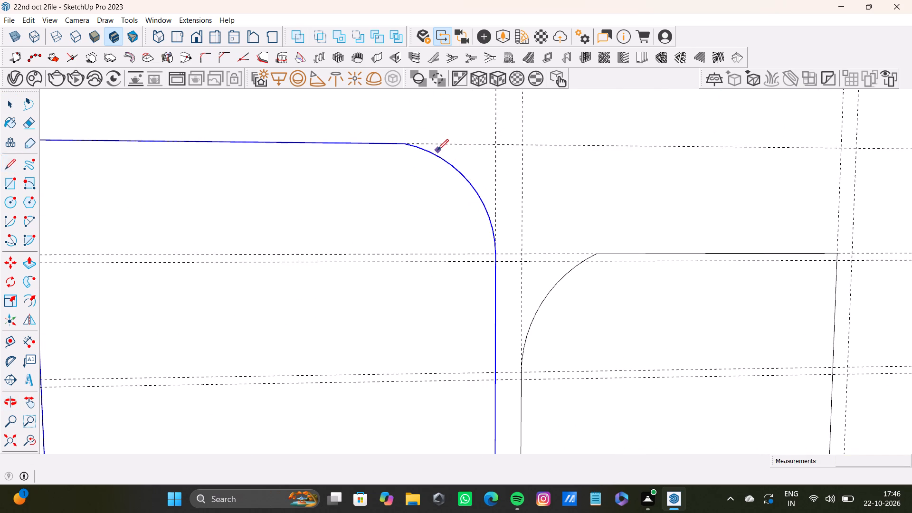
pyautogui.scroll(3, 426, 148)
pyautogui.click(398, 141)
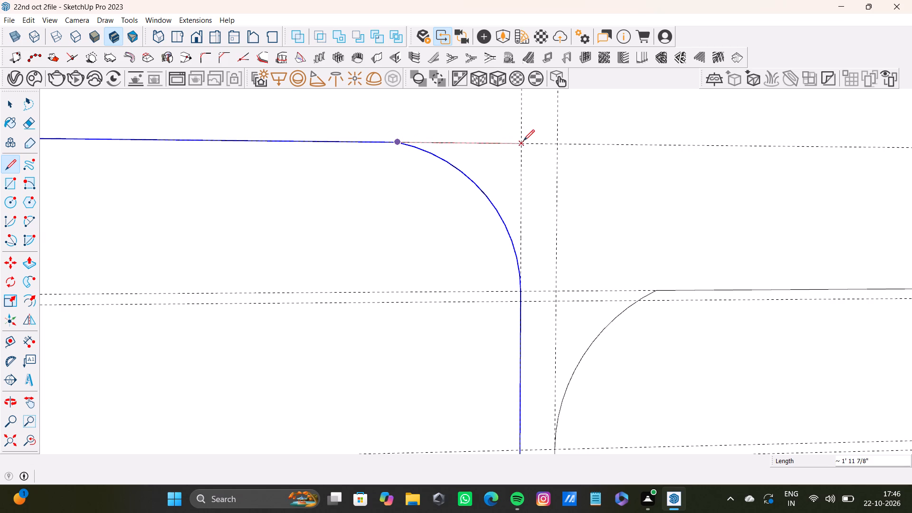
pyautogui.click(523, 141)
pyautogui.click(520, 292)
pyautogui.press('space')
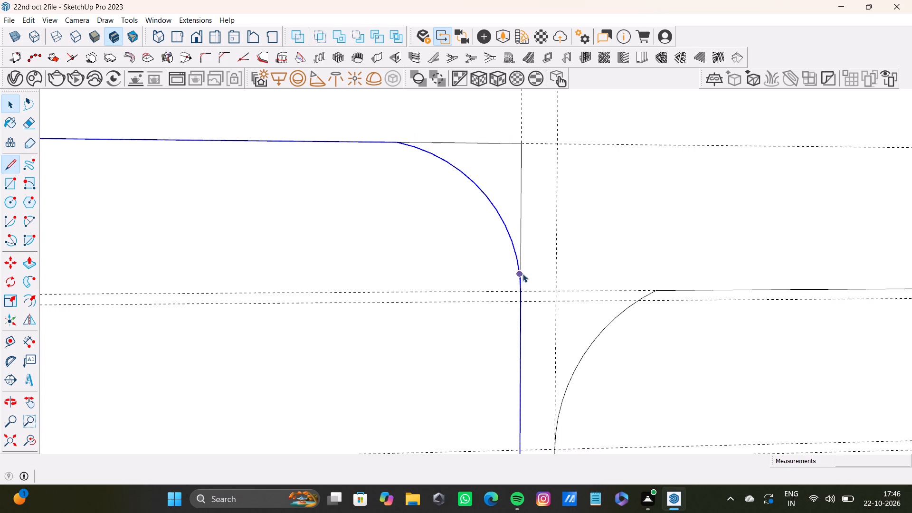
# Draw a square corner around the second panel's curve, about 1' 8 3/16" across and 2' 6 1/4" down to the arc's lower end.
pyautogui.scroll(-8, 524, 273)
pyautogui.keyDown('shift'); pyautogui.moveTo(524, 271); pyautogui.dragTo(426, 236, button='middle'); pyautogui.keyUp('shift')
pyautogui.press('l')
pyautogui.scroll(1, 457, 243)
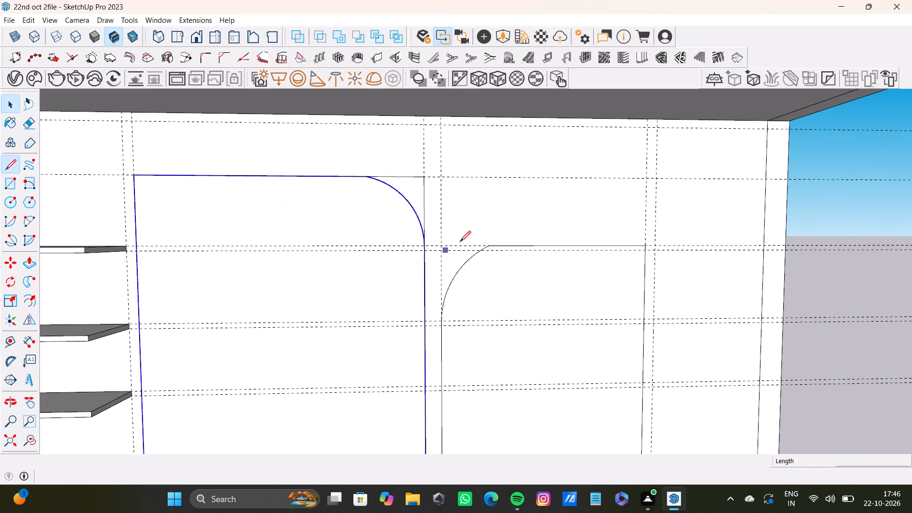
pyautogui.scroll(6, 460, 242)
pyautogui.click(508, 247)
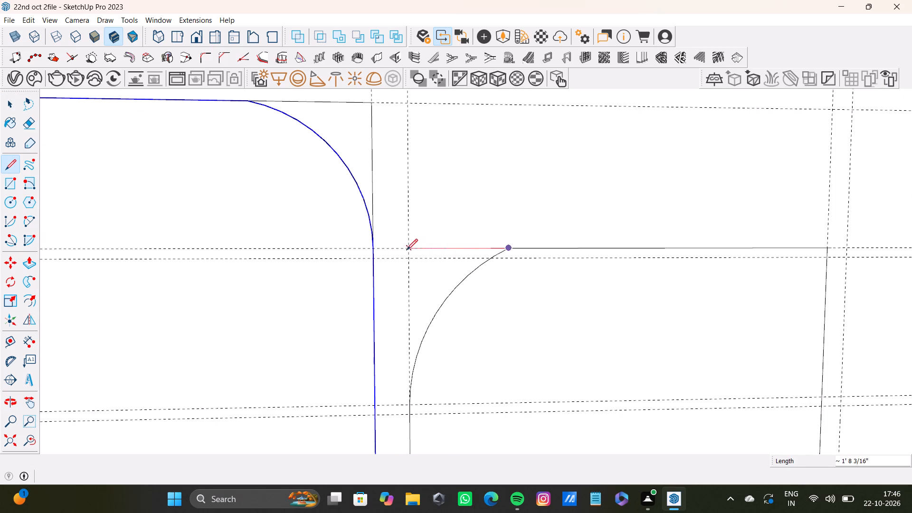
pyautogui.click(407, 250)
pyautogui.click(407, 396)
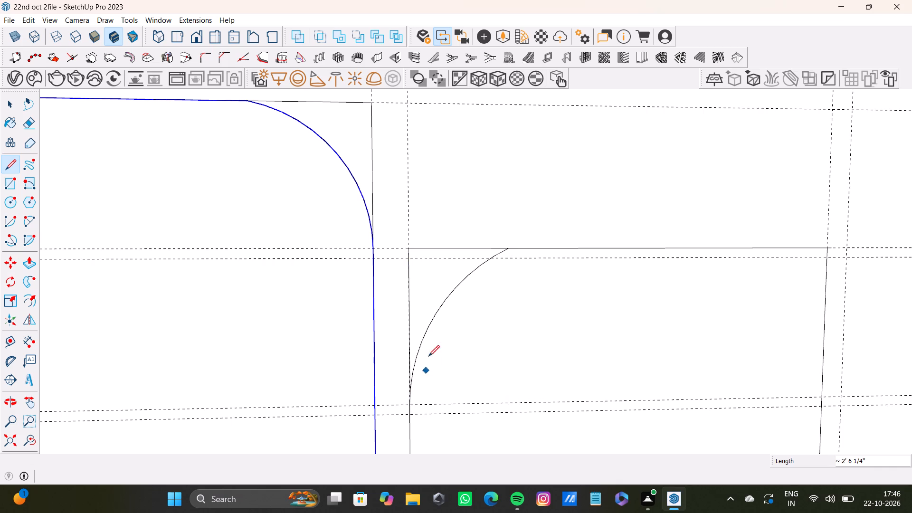
pyautogui.press('space')
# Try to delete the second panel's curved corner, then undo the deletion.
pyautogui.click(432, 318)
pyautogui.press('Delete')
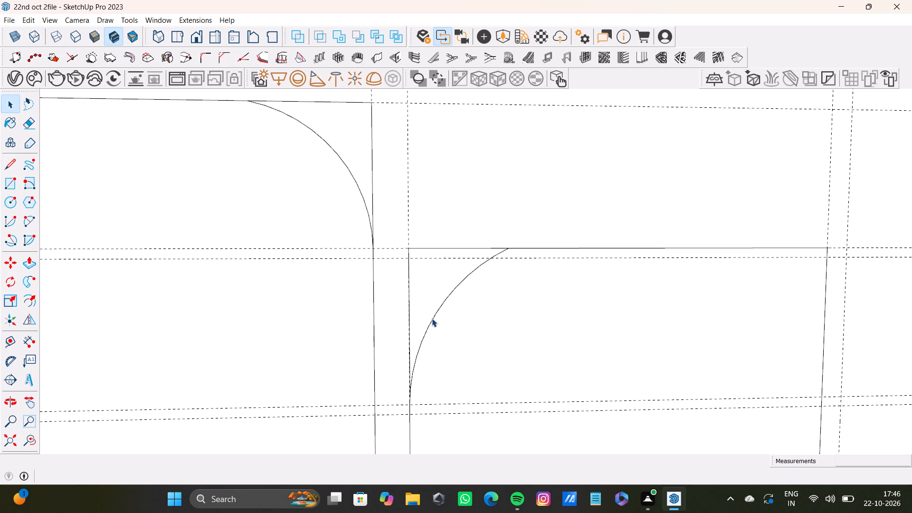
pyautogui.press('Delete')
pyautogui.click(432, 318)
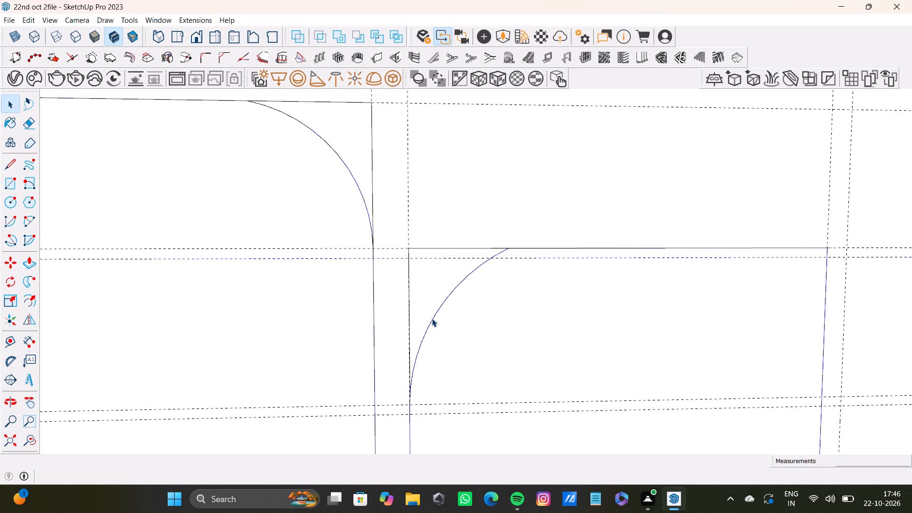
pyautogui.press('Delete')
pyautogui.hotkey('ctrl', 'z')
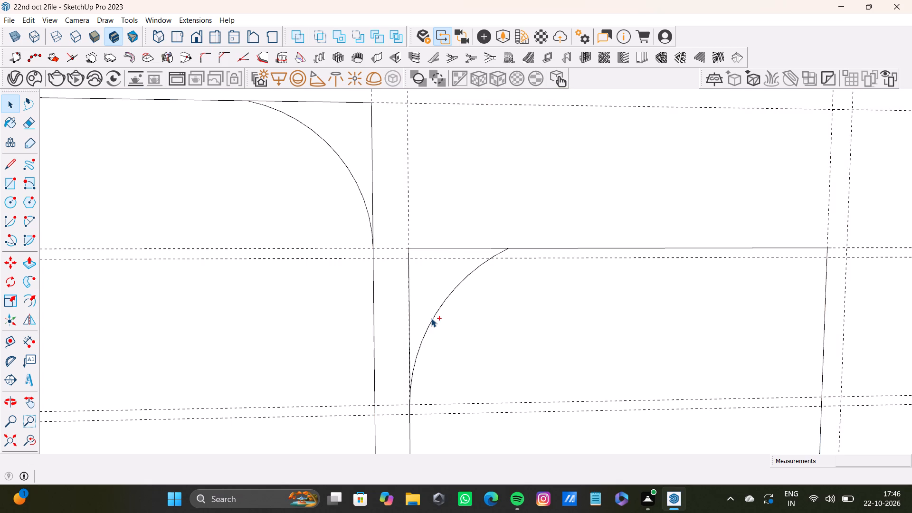
# Open the grouped wall geometry for editing and select an edge segment of the second panel's curved corner.
pyautogui.click(446, 301)
pyautogui.doubleClick(444, 300)
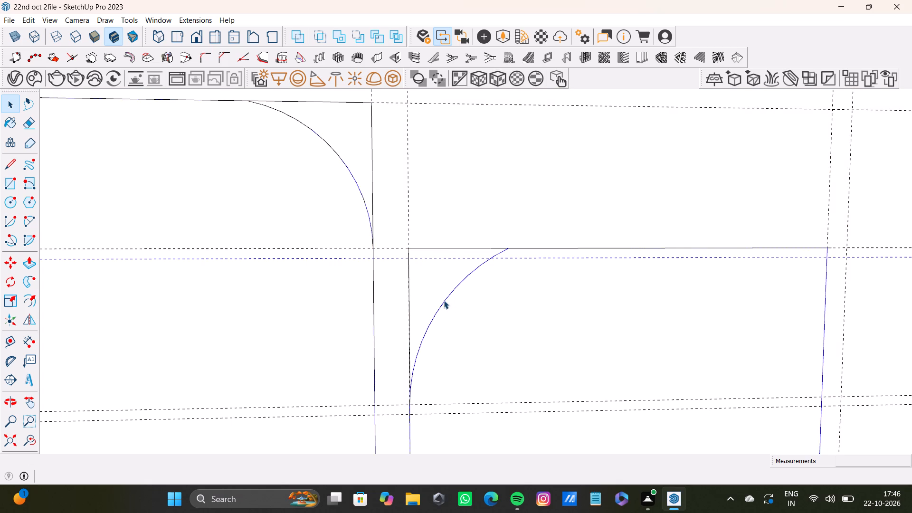
pyautogui.click(439, 302)
pyautogui.click(441, 305)
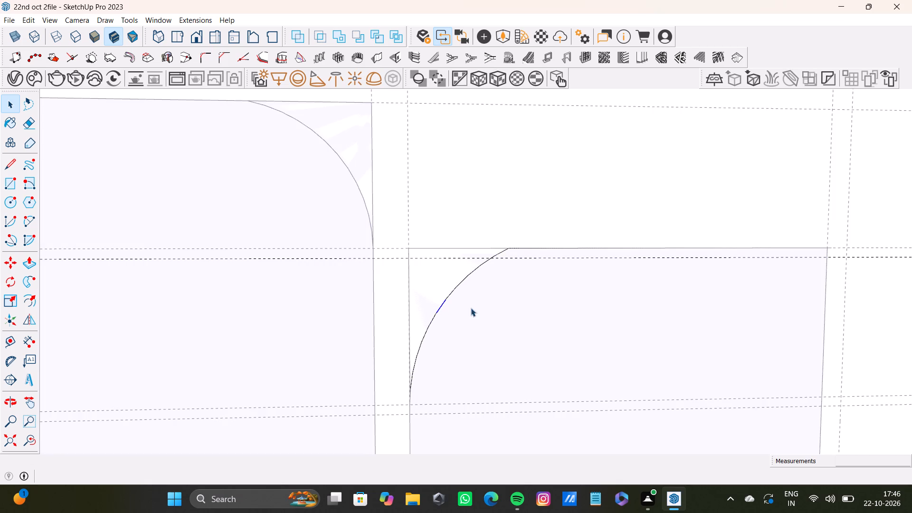
pyautogui.scroll(-12, 482, 303)
pyautogui.scroll(2, 483, 304)
pyautogui.scroll(-15, 483, 304)
pyautogui.moveTo(484, 307); pyautogui.dragTo(446, 240, button='middle')
pyautogui.scroll(4, 438, 241)
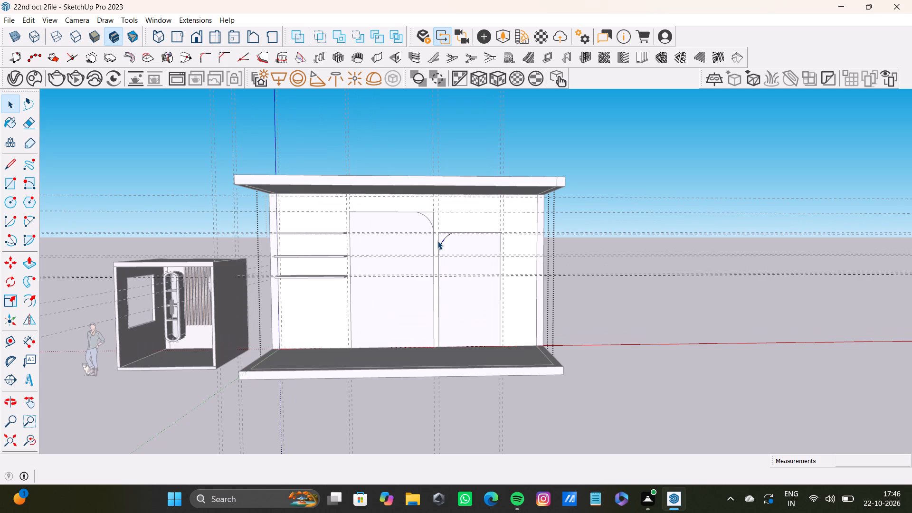
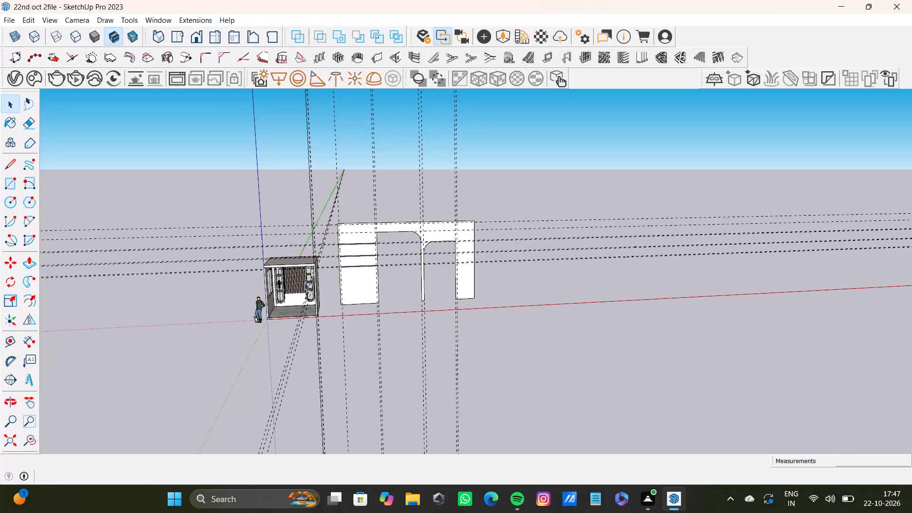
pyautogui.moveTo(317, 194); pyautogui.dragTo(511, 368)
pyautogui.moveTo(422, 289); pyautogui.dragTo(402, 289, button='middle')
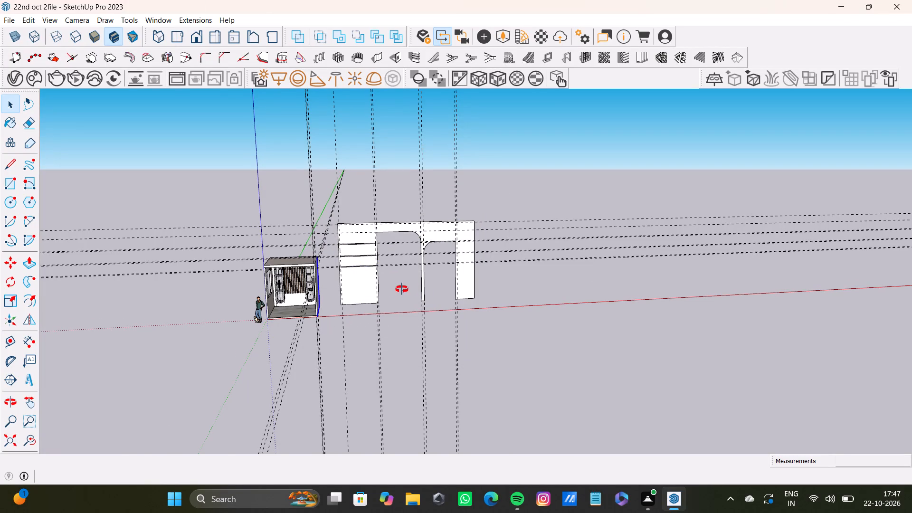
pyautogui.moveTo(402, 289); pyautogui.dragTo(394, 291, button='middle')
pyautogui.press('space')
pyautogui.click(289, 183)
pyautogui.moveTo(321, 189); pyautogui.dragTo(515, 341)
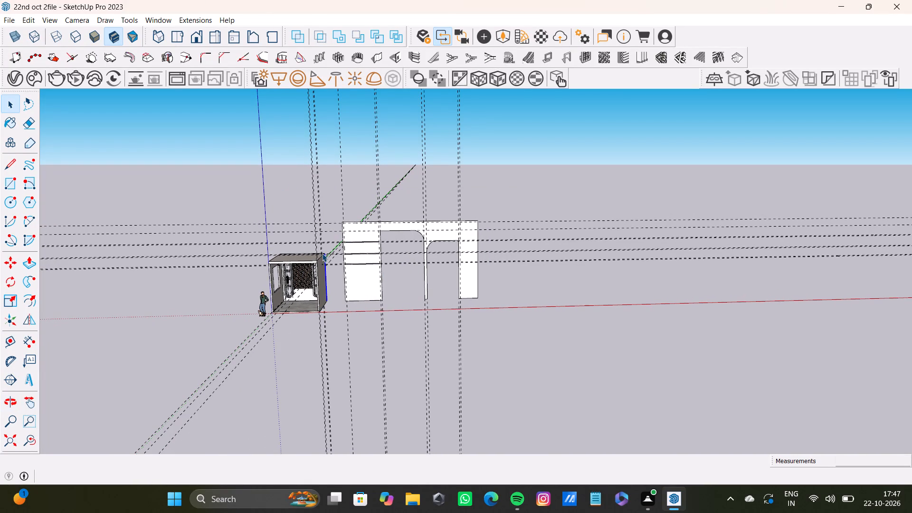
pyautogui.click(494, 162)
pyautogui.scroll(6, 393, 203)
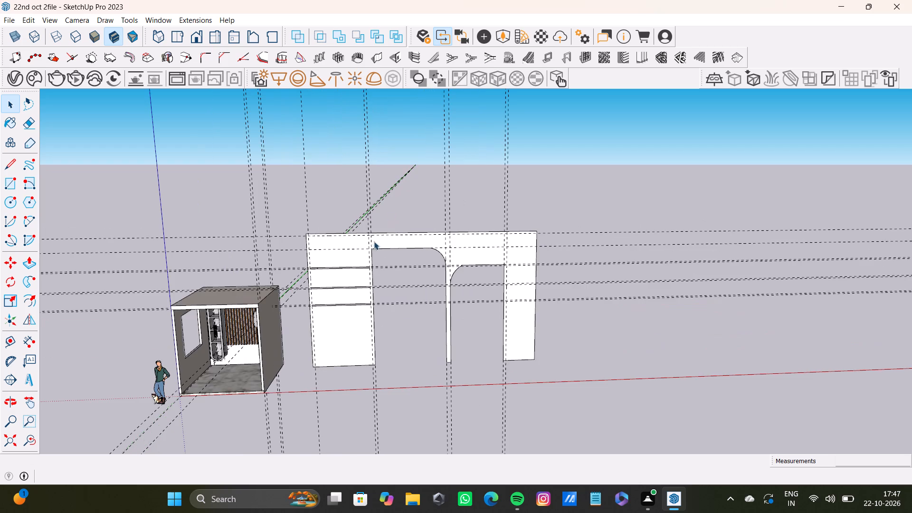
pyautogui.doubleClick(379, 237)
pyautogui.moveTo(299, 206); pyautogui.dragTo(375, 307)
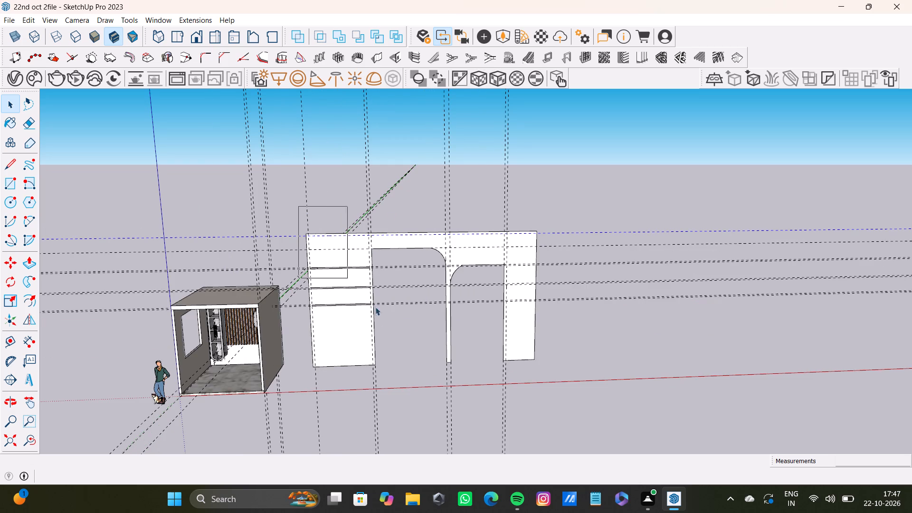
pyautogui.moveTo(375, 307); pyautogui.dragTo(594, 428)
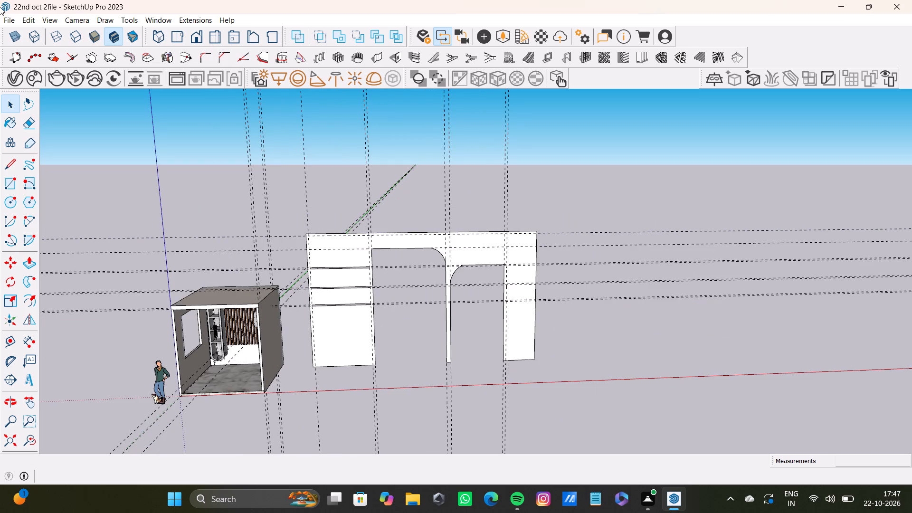
# Delete all construction guides from the model.
pyautogui.click(28, 24)
pyautogui.click(65, 122)
# Delete the flat wall face beside the finished room, together with its shelf lines and two panel outlines.
pyautogui.doubleClick(326, 254)
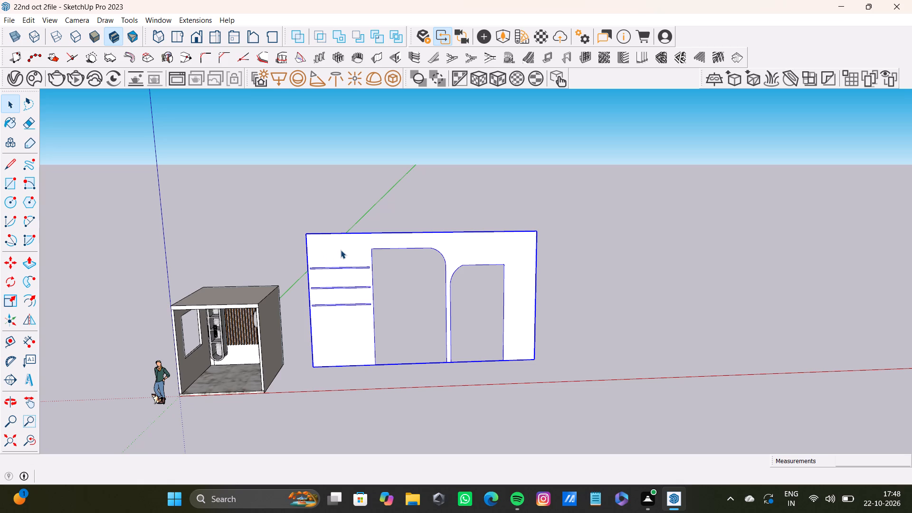
pyautogui.press('Delete')
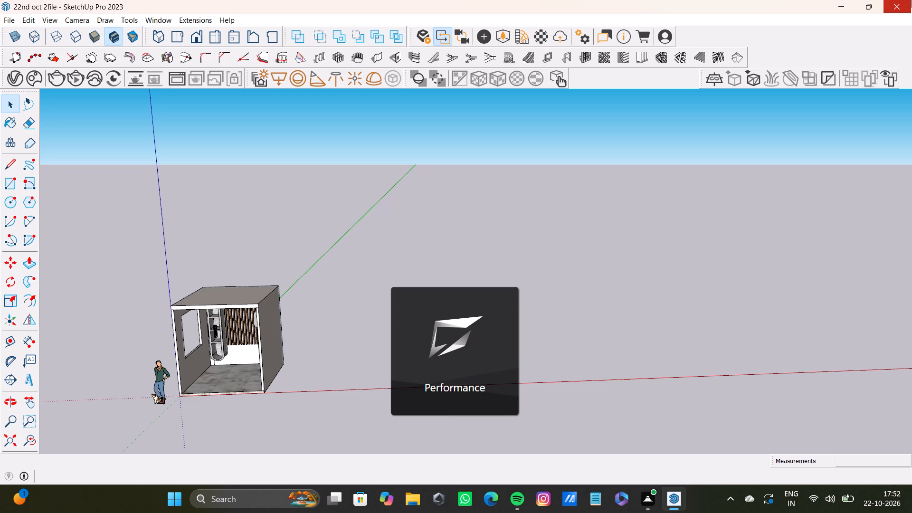
pyautogui.scroll(-9, 468, 361)
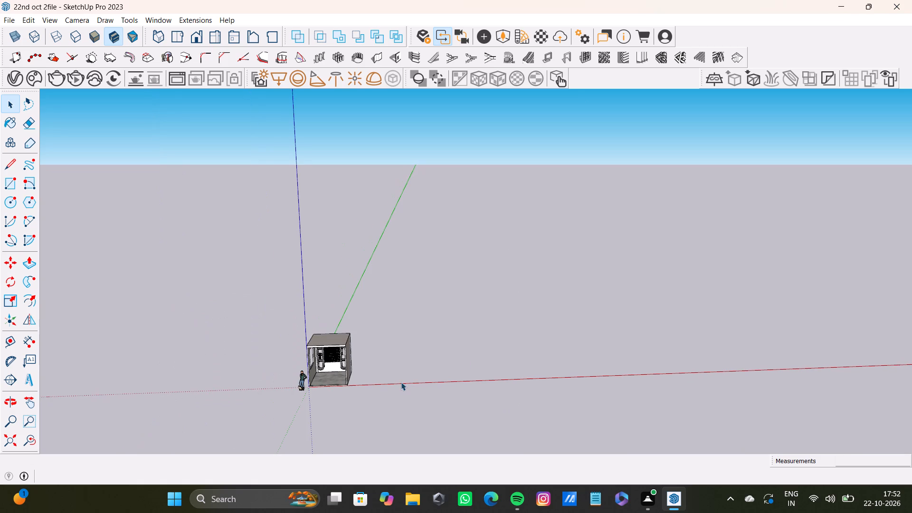
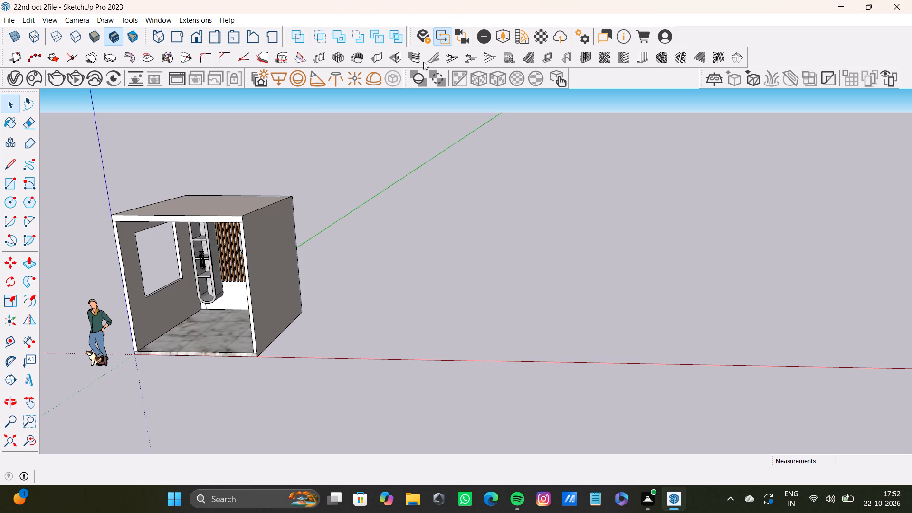
# Draw a long flat rectangle on the ground beside the finished room, running along the red axis.
pyautogui.scroll(-4, 420, 333)
pyautogui.scroll(2, 379, 317)
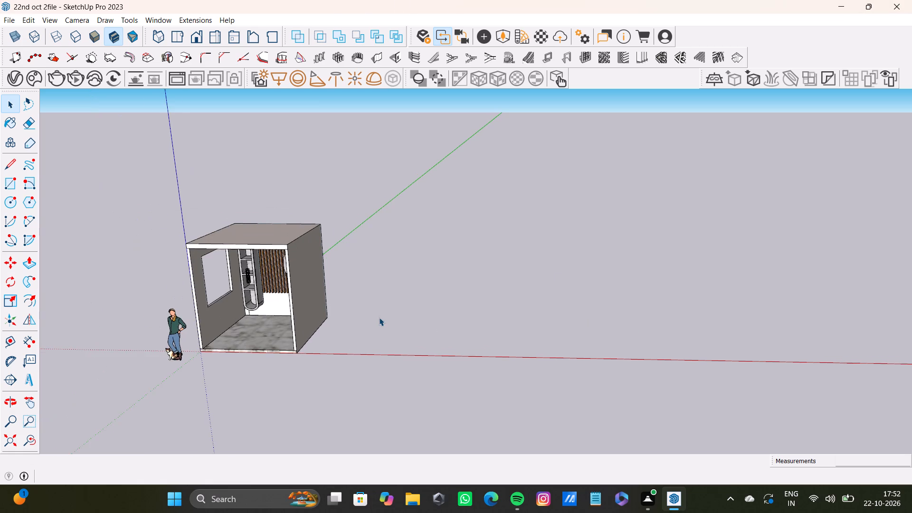
pyautogui.keyDown('shift'); pyautogui.moveTo(357, 288); pyautogui.dragTo(322, 292, button='middle'); pyautogui.keyUp('shift')
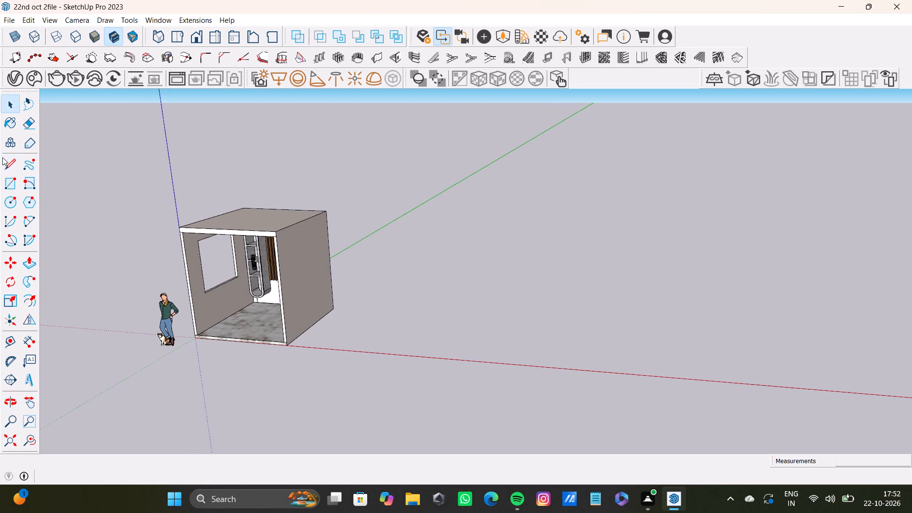
pyautogui.moveTo(9, 180); pyautogui.dragTo(15, 180)
pyautogui.scroll(6, 337, 318)
pyautogui.moveTo(350, 318); pyautogui.dragTo(345, 333, button='middle')
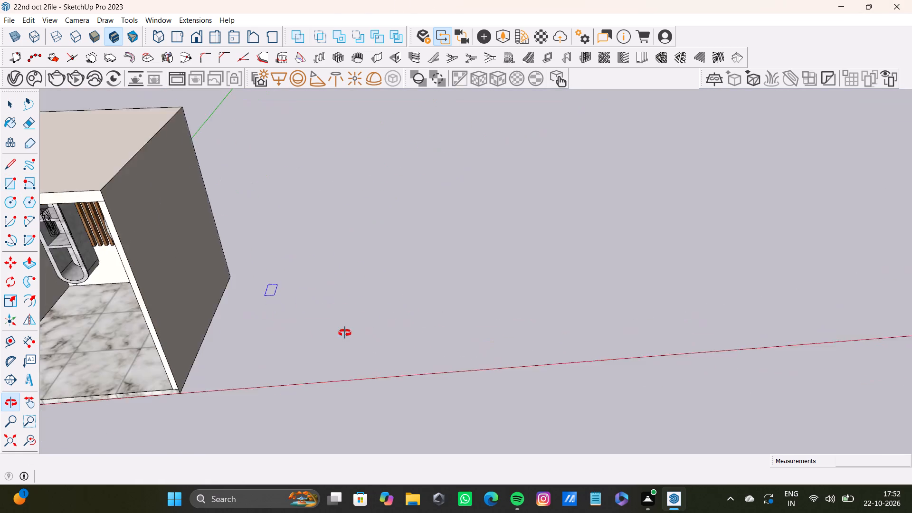
pyautogui.moveTo(345, 333); pyautogui.dragTo(270, 281, button='middle')
pyautogui.click(341, 209)
pyautogui.scroll(-3, 603, 324)
pyautogui.keyDown('shift'); pyautogui.moveTo(714, 329); pyautogui.dragTo(389, 289, button='middle'); pyautogui.keyUp('shift')
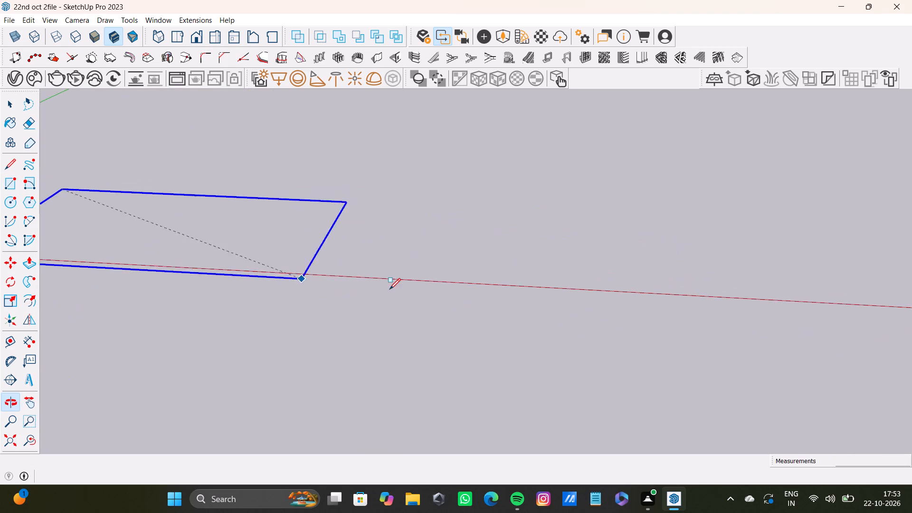
pyautogui.scroll(-4, 400, 281)
pyautogui.keyDown('shift'); pyautogui.moveTo(462, 276); pyautogui.dragTo(460, 323, button='middle'); pyautogui.keyUp('shift')
pyautogui.keyDown('shift'); pyautogui.scroll(-1, 462, 276); pyautogui.keyUp('shift')
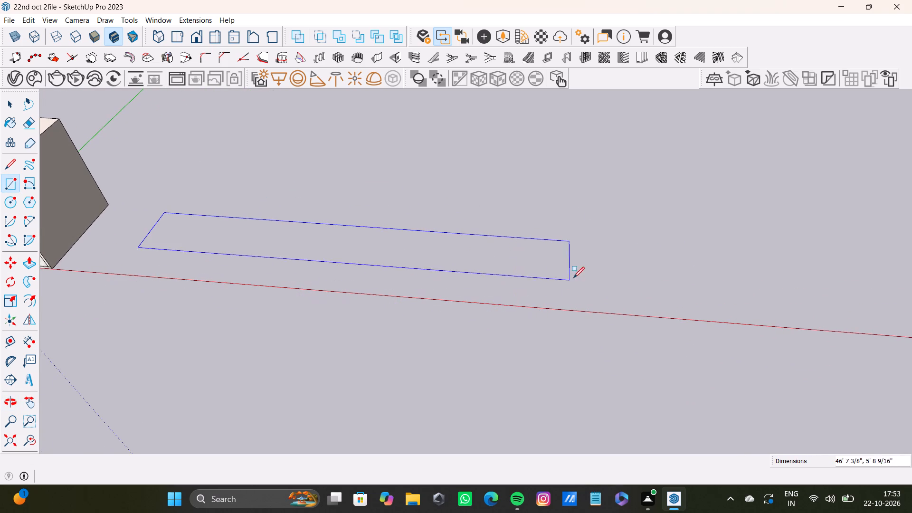
pyautogui.click(590, 311)
# Push/Pull the rectangle up about 1' to form a floor slab.
pyautogui.scroll(-3, 495, 303)
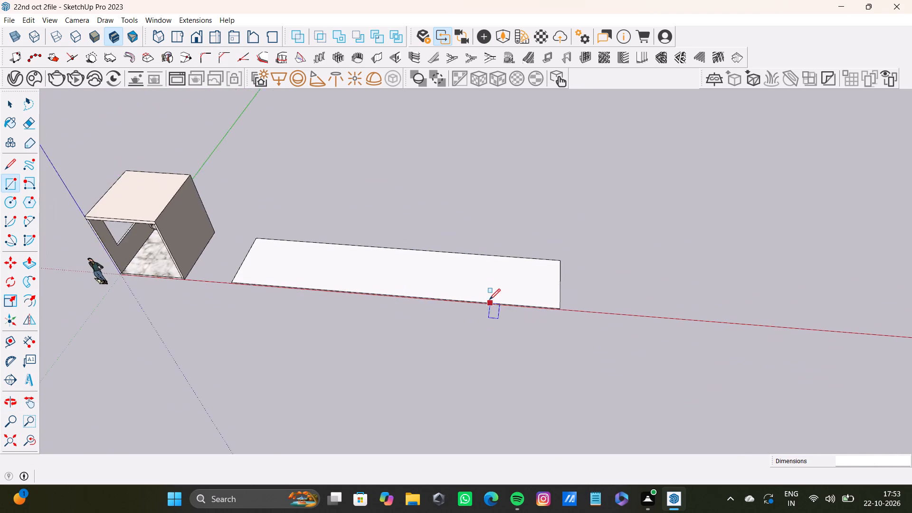
pyautogui.scroll(-3, 489, 300)
pyautogui.moveTo(489, 300); pyautogui.dragTo(485, 340, button='middle')
pyautogui.scroll(3, 389, 269)
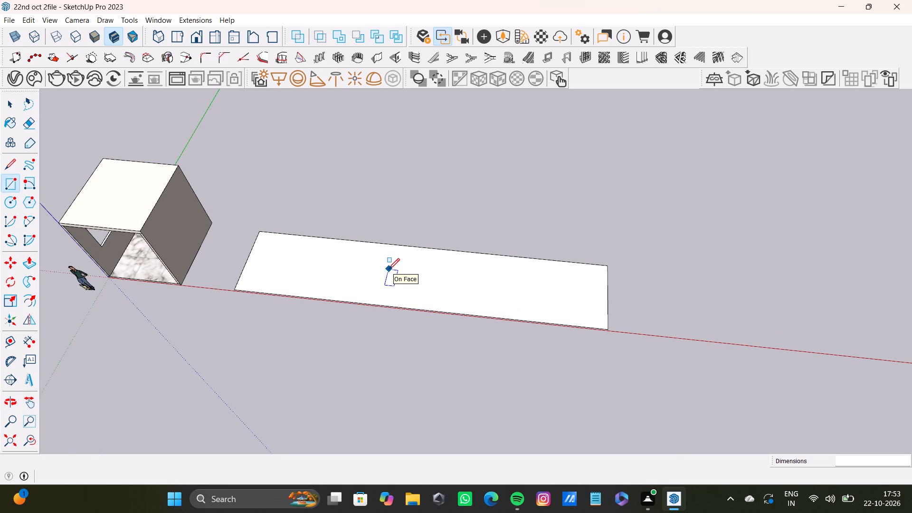
pyautogui.press('space')
pyautogui.scroll(-3, 366, 252)
pyautogui.scroll(5, 365, 270)
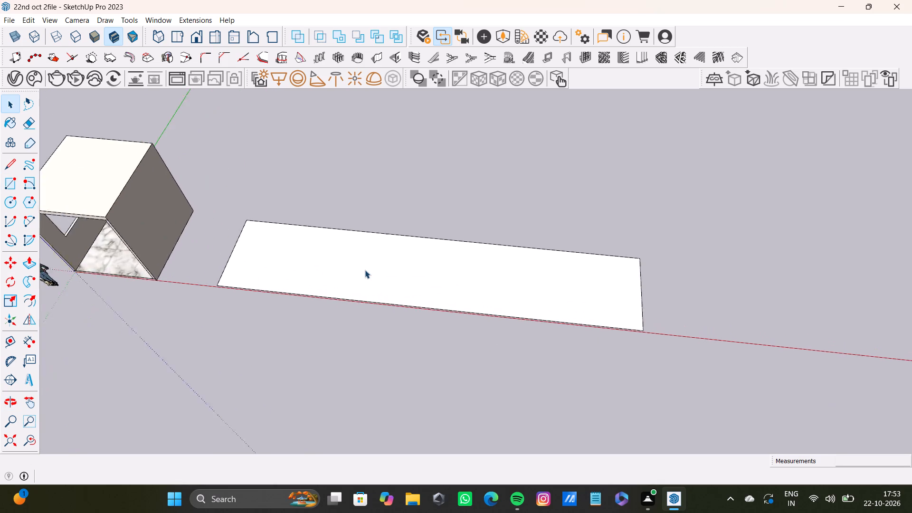
pyautogui.scroll(1, 365, 270)
pyautogui.moveTo(402, 263); pyautogui.dragTo(358, 266, button='middle')
pyautogui.click(383, 264)
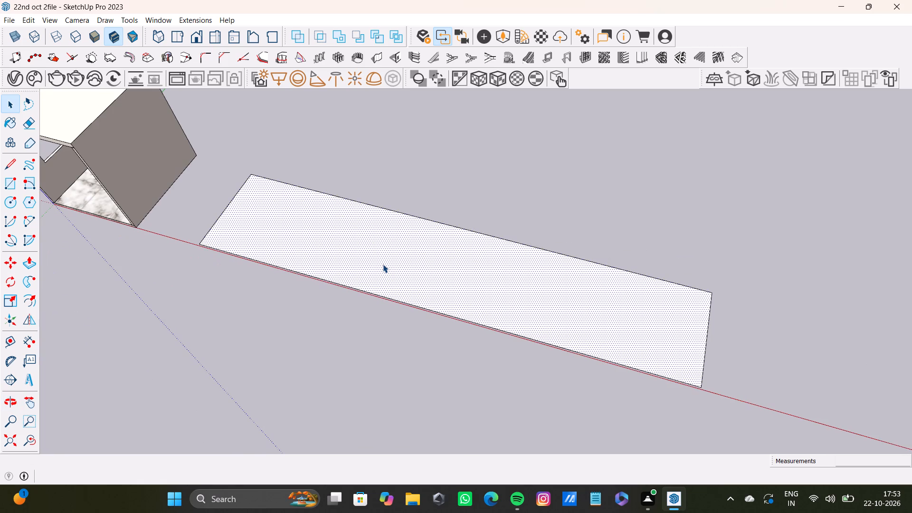
pyautogui.press('p')
pyautogui.moveTo(384, 264); pyautogui.dragTo(377, 259)
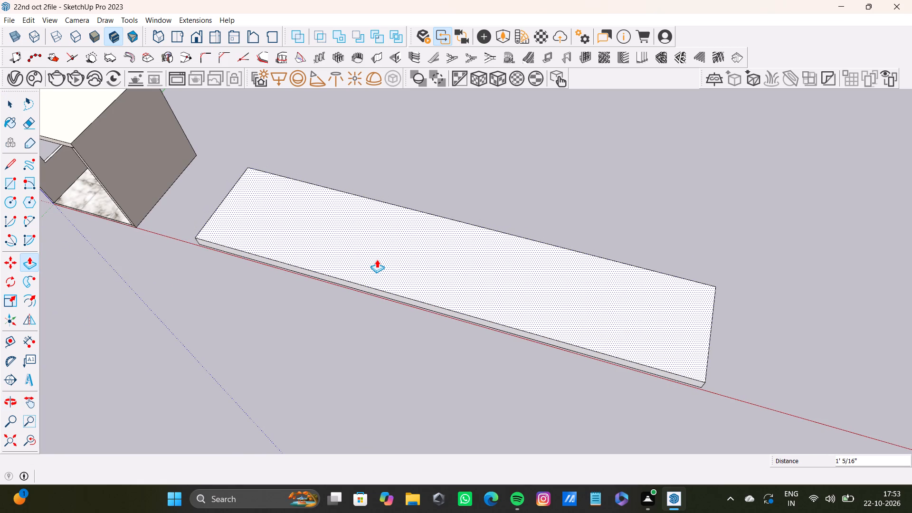
pyautogui.press('space')
# Extend the slab's long back side face outward, away from the red axis, to roughly double its depth.
pyautogui.scroll(-4, 377, 259)
pyautogui.moveTo(422, 277); pyautogui.dragTo(197, 201, button='middle')
pyautogui.scroll(4, 392, 248)
pyautogui.moveTo(514, 289); pyautogui.dragTo(396, 274, button='middle')
pyautogui.scroll(3, 394, 267)
pyautogui.press('space')
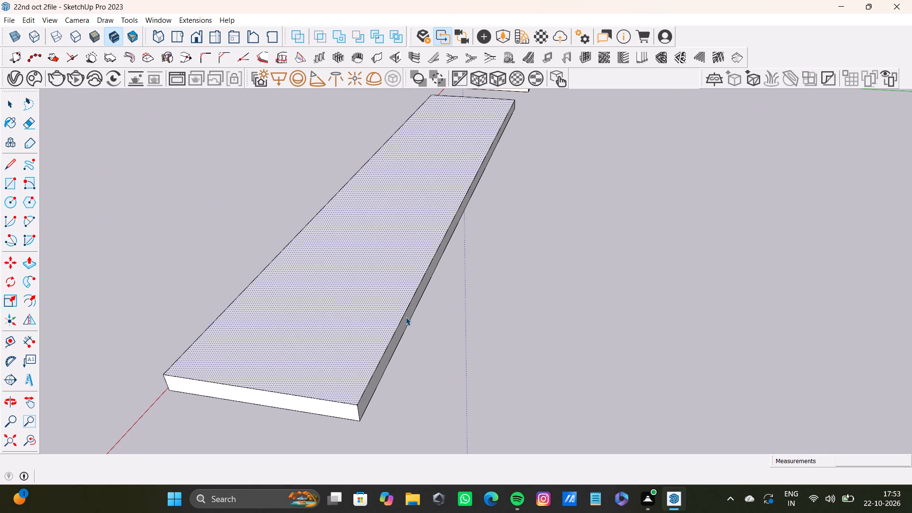
pyautogui.click(406, 318)
pyautogui.moveTo(407, 318); pyautogui.dragTo(496, 330)
pyautogui.press('p')
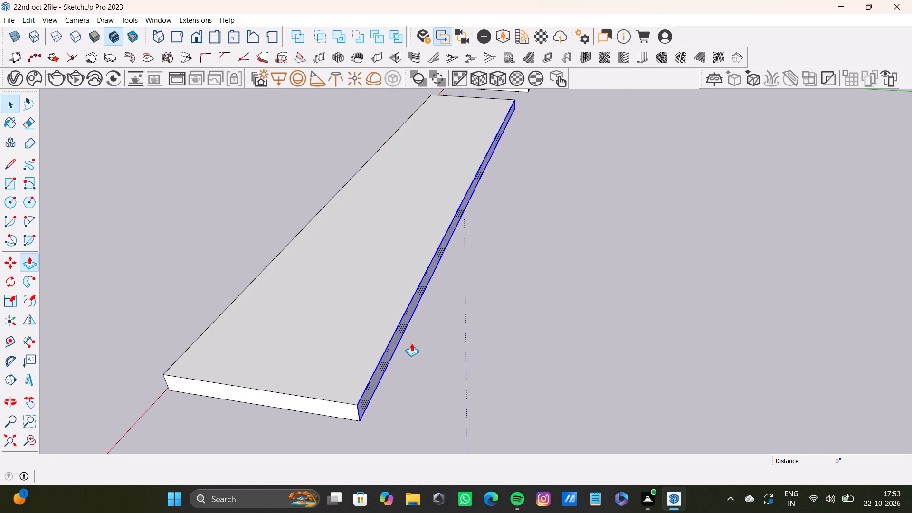
pyautogui.moveTo(389, 349); pyautogui.dragTo(579, 368)
pyautogui.press('space')
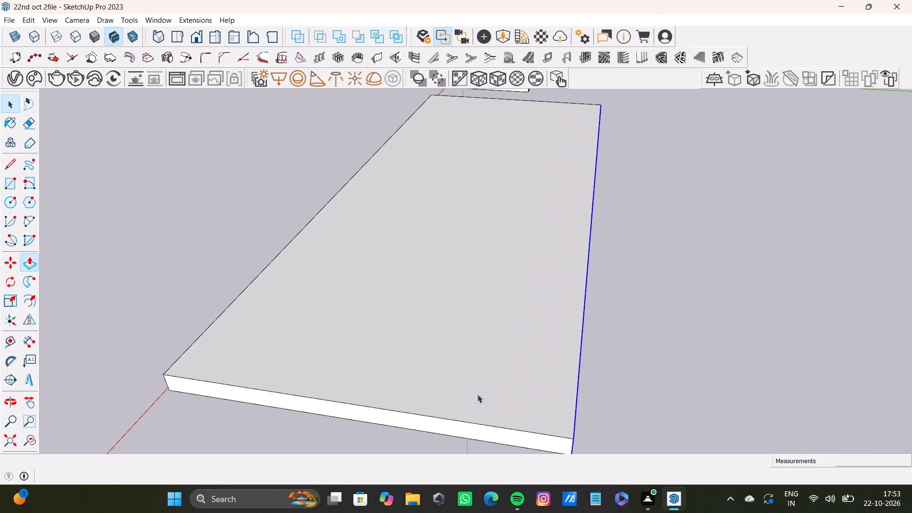
# Push the slab's short end face farthest from the room inward by about 16' 8" to shorten the slab.
pyautogui.click(466, 428)
pyautogui.press('p')
pyautogui.moveTo(465, 430); pyautogui.dragTo(513, 244)
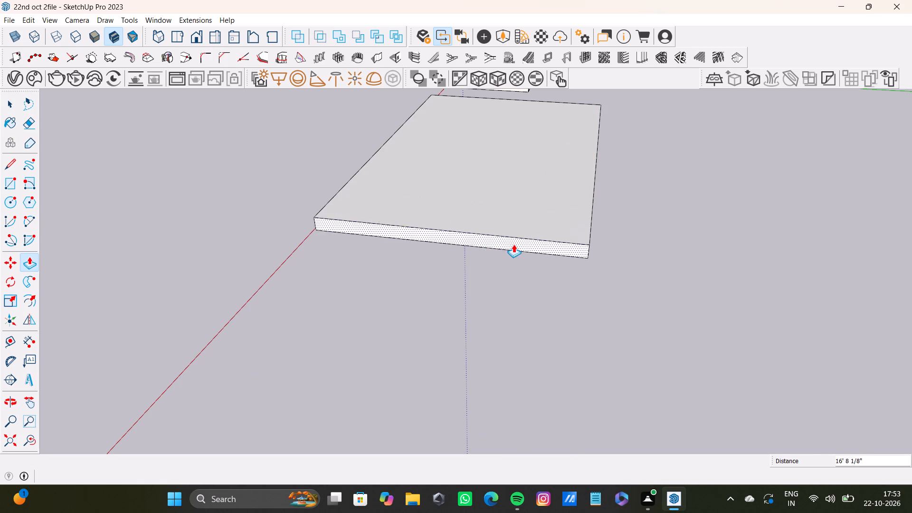
pyautogui.moveTo(513, 244); pyautogui.dragTo(509, 246)
# Offset the slab's top face outline inward by about 1' 2" to mark a wall-thickness border.
pyautogui.scroll(-5, 448, 309)
pyautogui.moveTo(442, 313); pyautogui.dragTo(730, 351, button='middle')
pyautogui.scroll(-5, 604, 315)
pyautogui.keyDown('shift'); pyautogui.scroll(1, 533, 290); pyautogui.keyUp('shift')
pyautogui.keyDown('shift'); pyautogui.moveTo(529, 290); pyautogui.dragTo(502, 390, button='middle'); pyautogui.keyUp('shift')
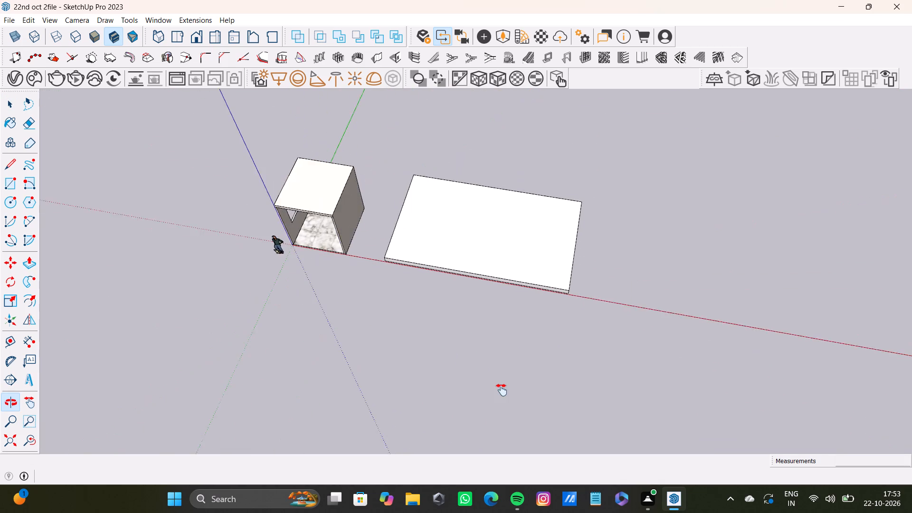
pyautogui.keyDown('shift'); pyautogui.moveTo(502, 390); pyautogui.dragTo(501, 381, button='middle'); pyautogui.keyUp('shift')
pyautogui.press('space')
pyautogui.click(491, 234)
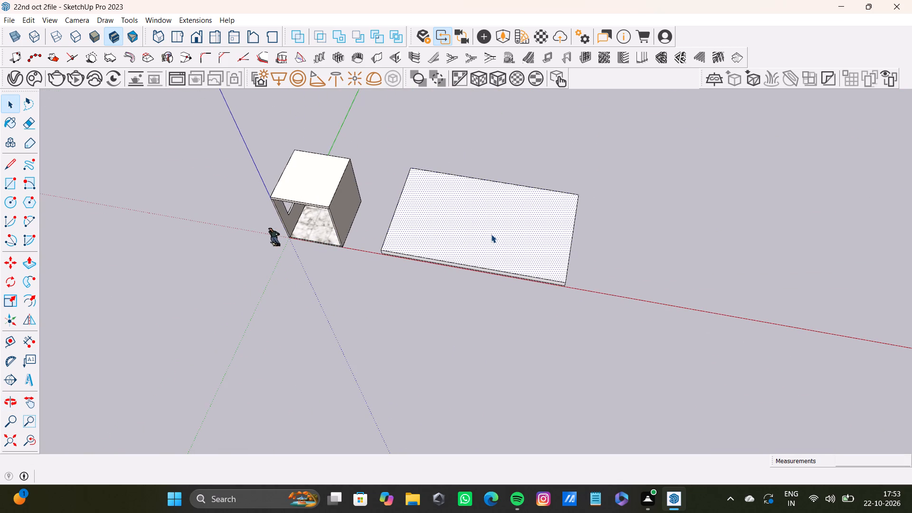
pyautogui.press('f')
pyautogui.moveTo(491, 225); pyautogui.dragTo(458, 258)
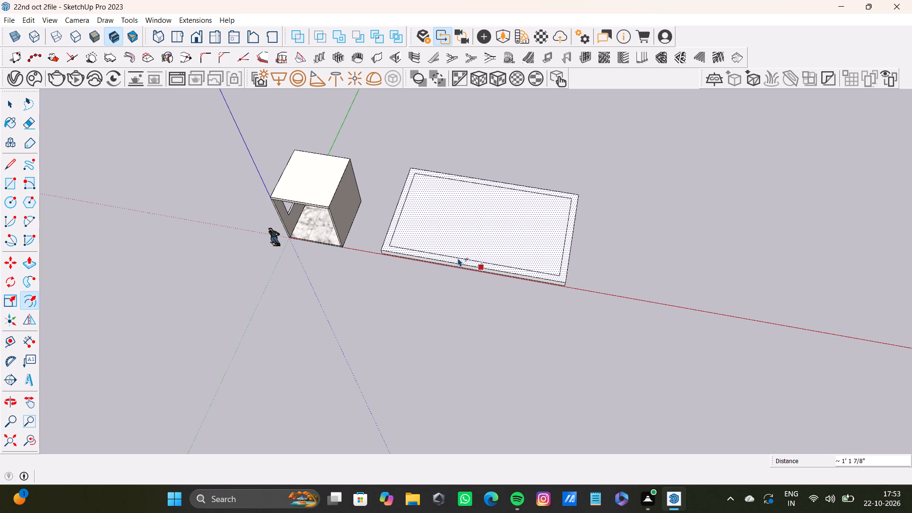
pyautogui.moveTo(458, 258); pyautogui.dragTo(462, 258)
pyautogui.press('space')
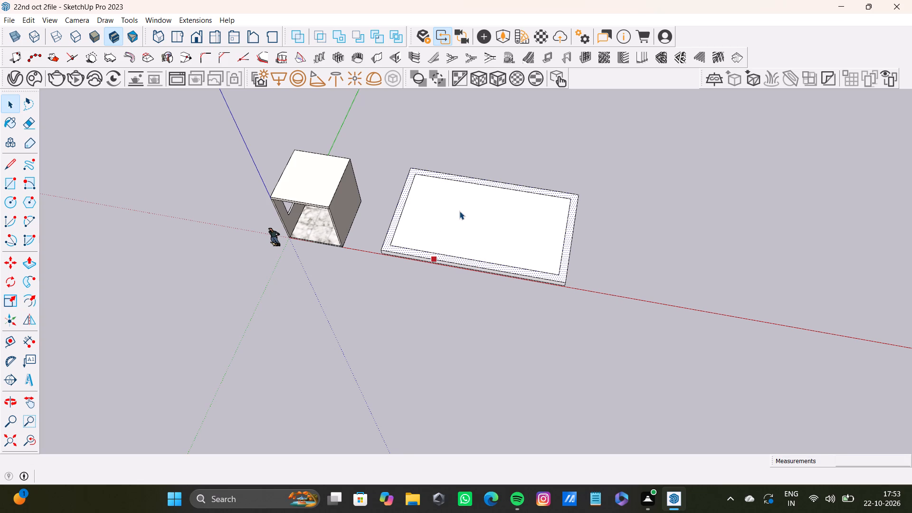
# Draw two short lines from the inner outline's back corners to the slab's side edges, separating the back border strip.
pyautogui.press('l')
pyautogui.scroll(10, 426, 186)
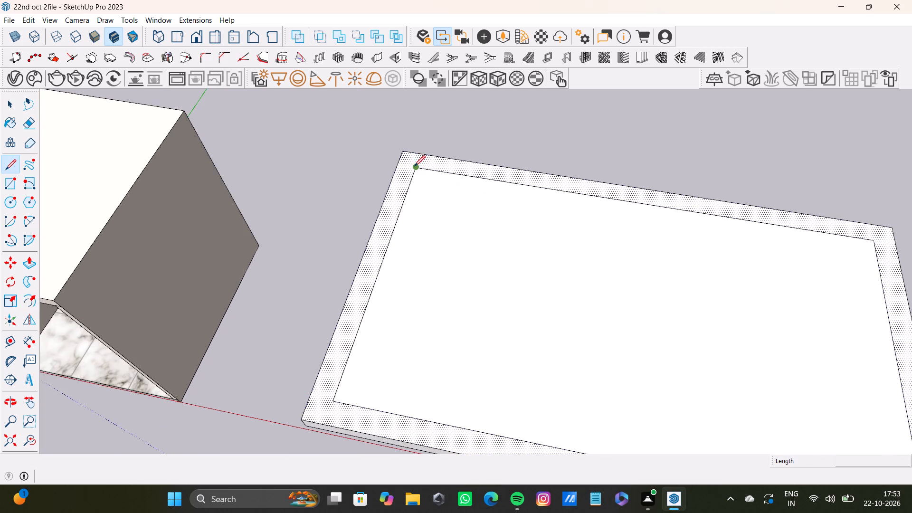
pyautogui.click(414, 166)
pyautogui.click(398, 161)
pyautogui.scroll(-8, 410, 205)
pyautogui.moveTo(460, 198); pyautogui.dragTo(396, 189, button='middle')
pyautogui.scroll(2, 480, 199)
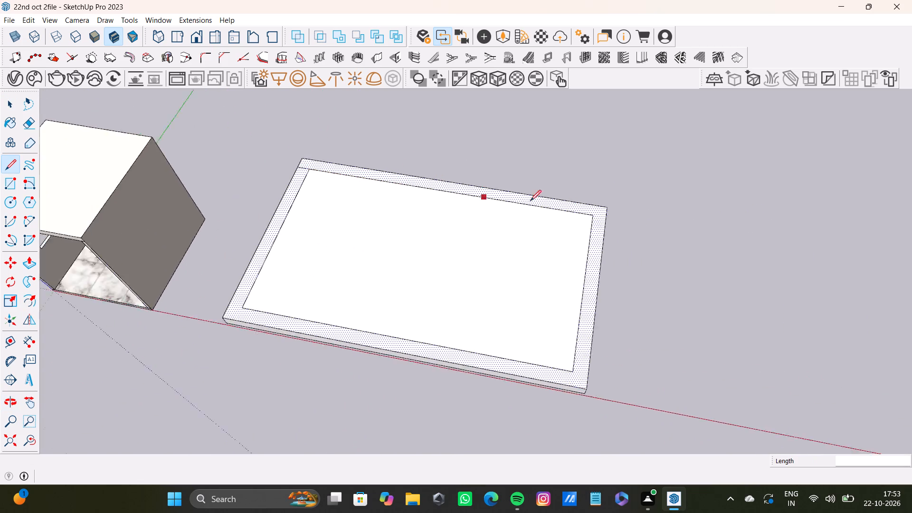
pyautogui.scroll(4, 530, 201)
pyautogui.click(608, 220)
pyautogui.click(630, 221)
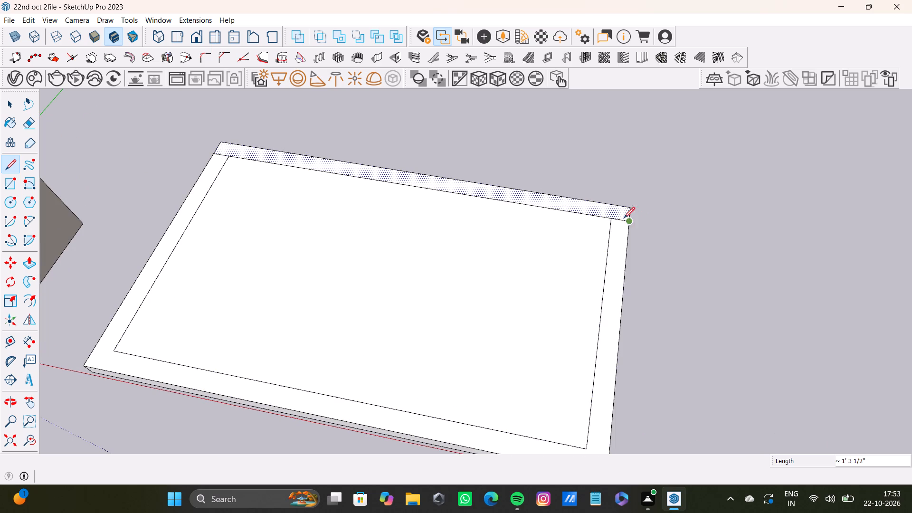
# Pull the back border strip up in stages into a tall full-width wall, with a last raise of about 7' 7".
pyautogui.press('space')
pyautogui.click(605, 210)
pyautogui.press('p')
pyautogui.moveTo(600, 211); pyautogui.dragTo(546, 153)
pyautogui.scroll(-8, 544, 185)
pyautogui.moveTo(548, 233); pyautogui.dragTo(387, 115, button='middle')
pyautogui.scroll(4, 515, 191)
pyautogui.moveTo(537, 192); pyautogui.dragTo(519, 128)
pyautogui.scroll(-8, 500, 163)
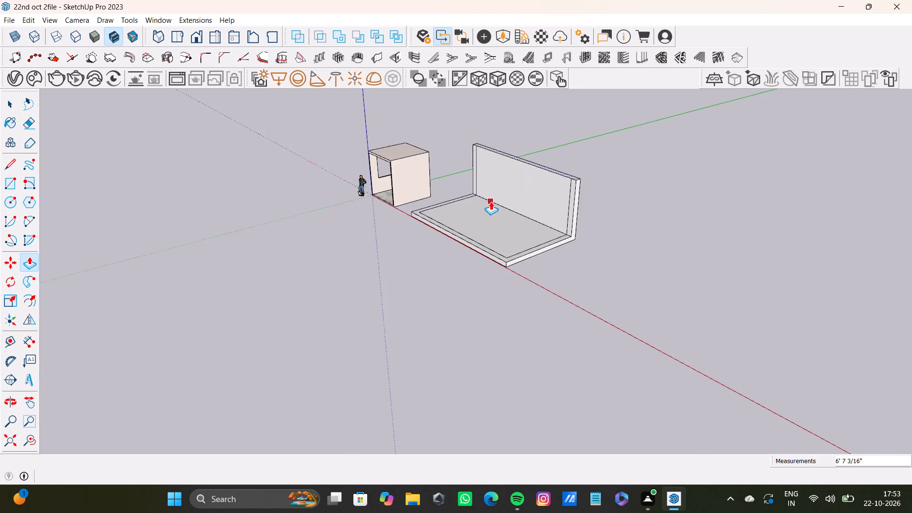
pyautogui.moveTo(491, 201); pyautogui.dragTo(465, 169, button='middle')
pyautogui.moveTo(645, 209); pyautogui.dragTo(616, 272, button='middle')
pyautogui.scroll(5, 520, 198)
pyautogui.moveTo(544, 194); pyautogui.dragTo(546, 161)
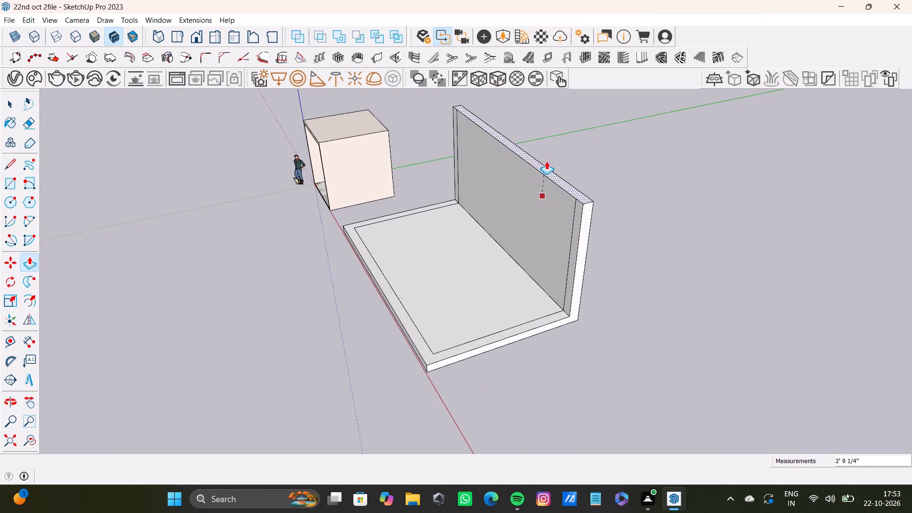
pyautogui.moveTo(546, 161); pyautogui.dragTo(548, 134)
# Examine the new slab and back wall next to the finished room from several angles, comparing their proportions.
pyautogui.scroll(-5, 547, 138)
pyautogui.moveTo(529, 185); pyautogui.dragTo(617, 171, button='middle')
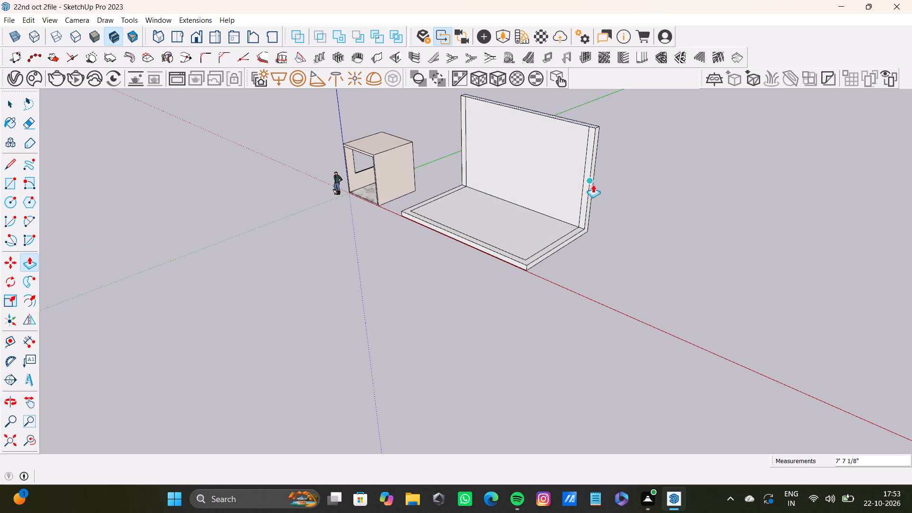
pyautogui.scroll(-8, 593, 184)
pyautogui.moveTo(542, 210); pyautogui.dragTo(629, 199, button='middle')
pyautogui.scroll(8, 608, 191)
pyautogui.moveTo(447, 158); pyautogui.dragTo(545, 179, button='middle')
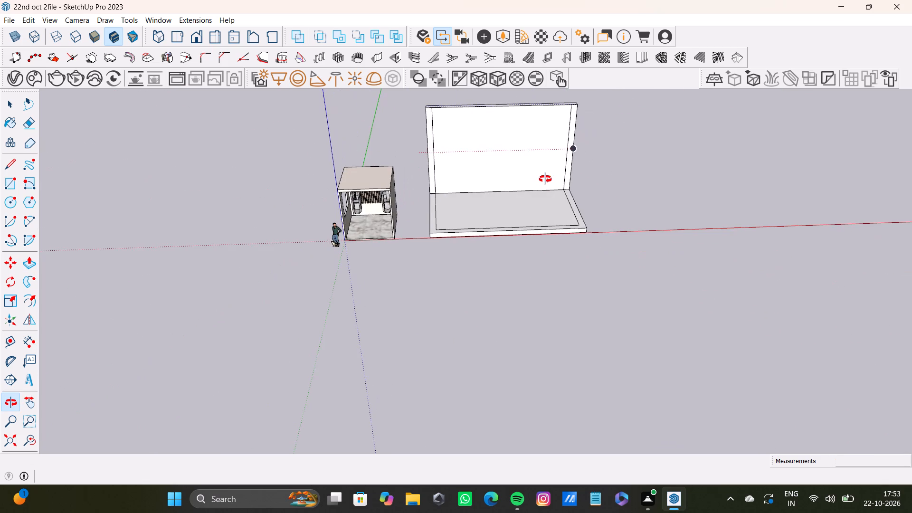
pyautogui.moveTo(545, 179); pyautogui.dragTo(389, 171, button='middle')
pyautogui.press('space')
pyautogui.press('space')
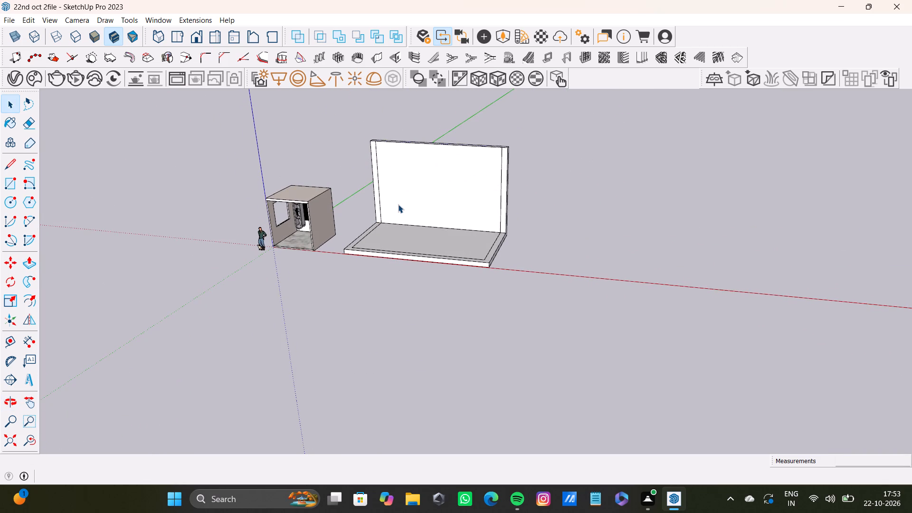
pyautogui.keyDown('shift'); pyautogui.moveTo(399, 205); pyautogui.dragTo(416, 195, button='middle'); pyautogui.keyUp('shift')
pyautogui.scroll(14, 330, 219)
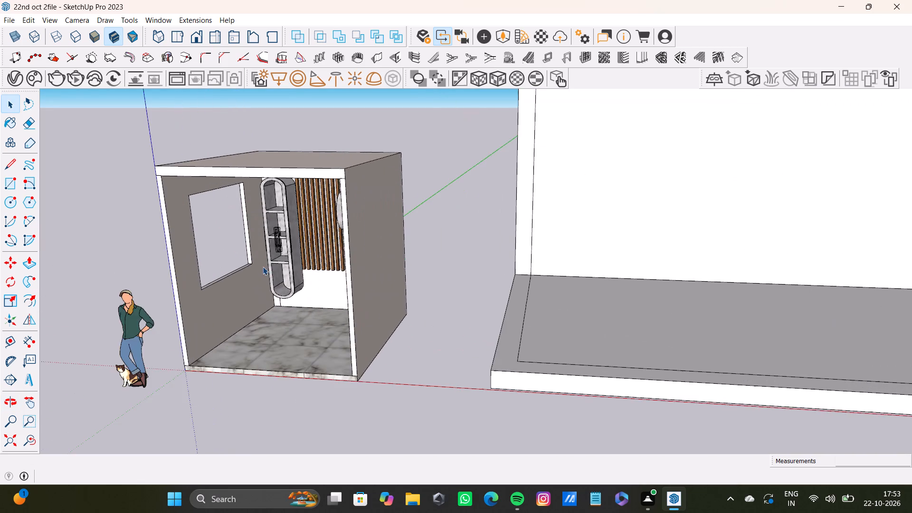
pyautogui.scroll(6, 282, 250)
pyautogui.moveTo(283, 241); pyautogui.dragTo(279, 218, button='middle')
pyautogui.scroll(-13, 303, 254)
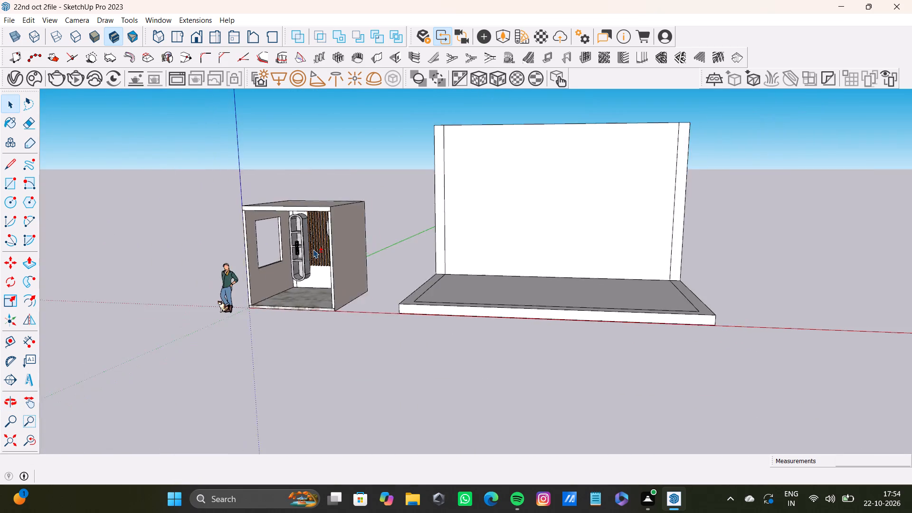
pyautogui.keyDown('shift'); pyautogui.moveTo(313, 249); pyautogui.dragTo(153, 246, button='middle'); pyautogui.keyUp('shift')
pyautogui.press('v')
pyautogui.moveTo(345, 199); pyautogui.dragTo(185, 266, button='middle')
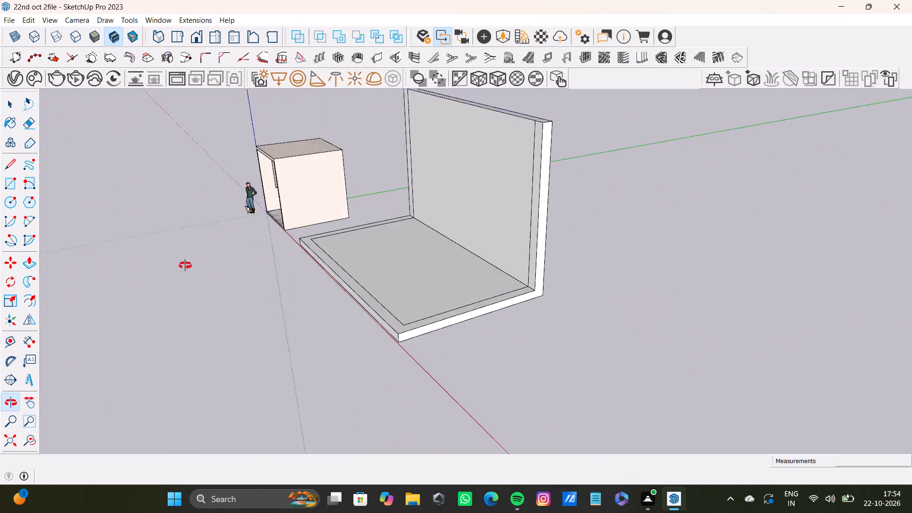
pyautogui.moveTo(185, 266); pyautogui.dragTo(197, 266, button='middle')
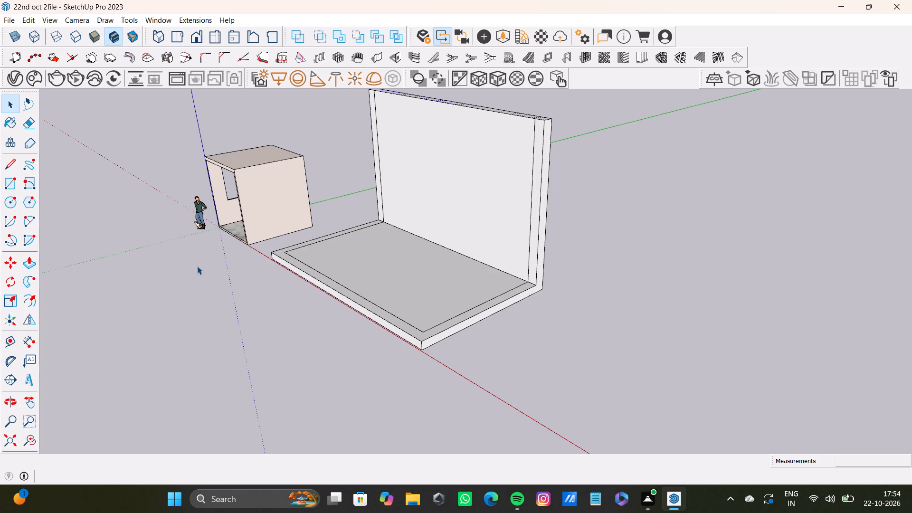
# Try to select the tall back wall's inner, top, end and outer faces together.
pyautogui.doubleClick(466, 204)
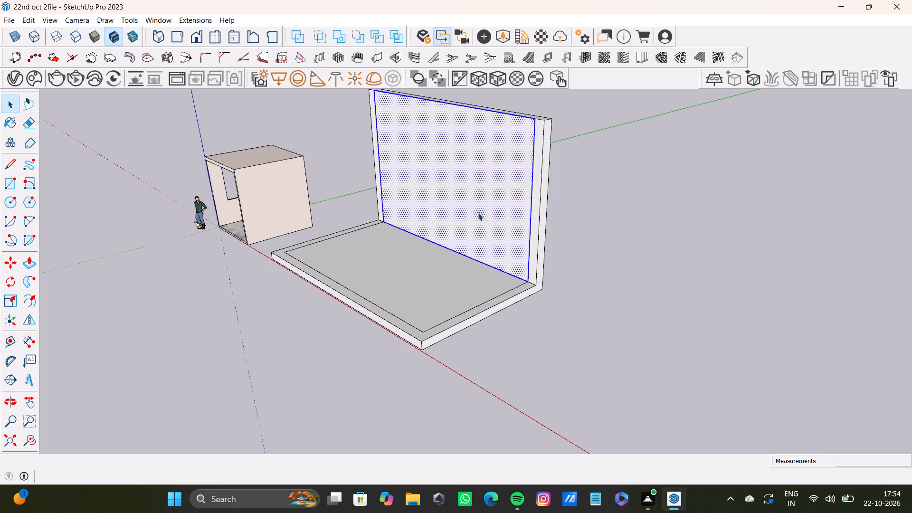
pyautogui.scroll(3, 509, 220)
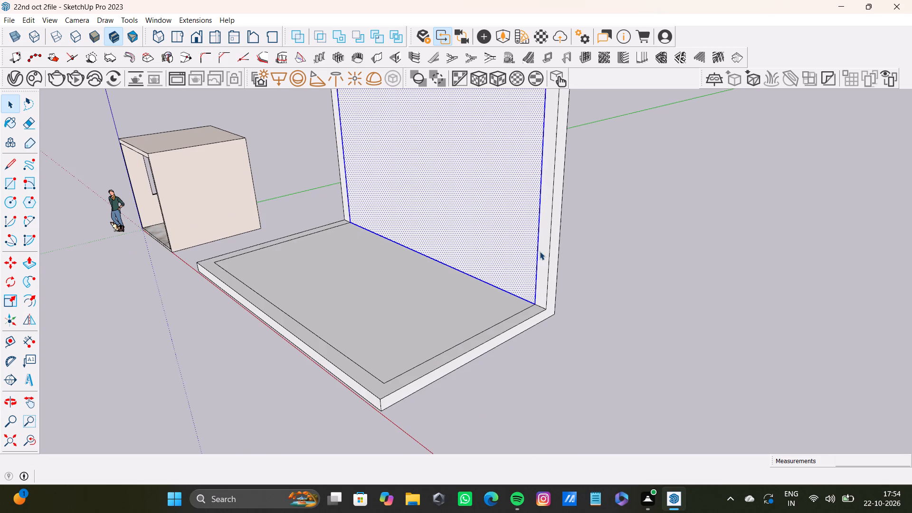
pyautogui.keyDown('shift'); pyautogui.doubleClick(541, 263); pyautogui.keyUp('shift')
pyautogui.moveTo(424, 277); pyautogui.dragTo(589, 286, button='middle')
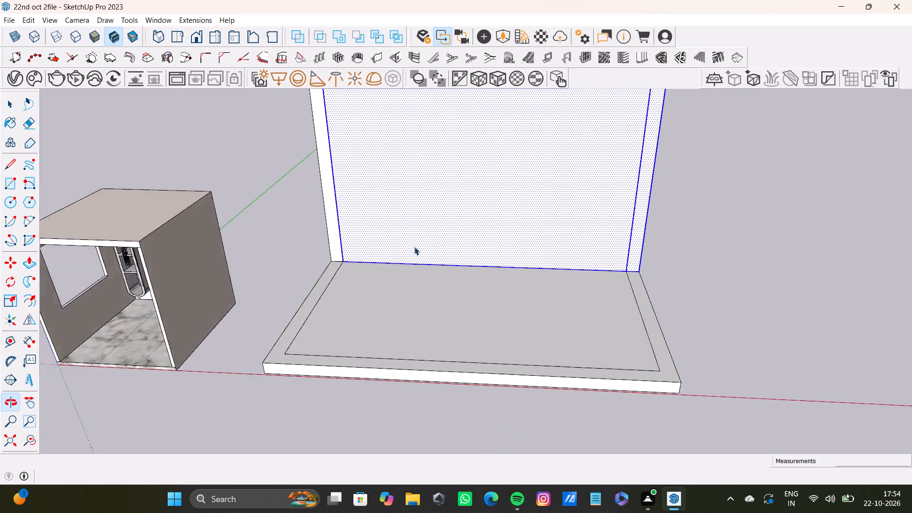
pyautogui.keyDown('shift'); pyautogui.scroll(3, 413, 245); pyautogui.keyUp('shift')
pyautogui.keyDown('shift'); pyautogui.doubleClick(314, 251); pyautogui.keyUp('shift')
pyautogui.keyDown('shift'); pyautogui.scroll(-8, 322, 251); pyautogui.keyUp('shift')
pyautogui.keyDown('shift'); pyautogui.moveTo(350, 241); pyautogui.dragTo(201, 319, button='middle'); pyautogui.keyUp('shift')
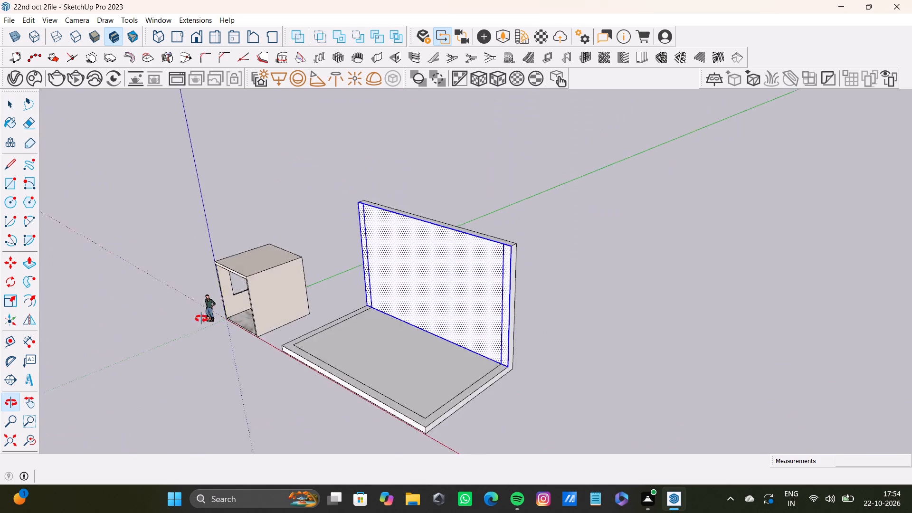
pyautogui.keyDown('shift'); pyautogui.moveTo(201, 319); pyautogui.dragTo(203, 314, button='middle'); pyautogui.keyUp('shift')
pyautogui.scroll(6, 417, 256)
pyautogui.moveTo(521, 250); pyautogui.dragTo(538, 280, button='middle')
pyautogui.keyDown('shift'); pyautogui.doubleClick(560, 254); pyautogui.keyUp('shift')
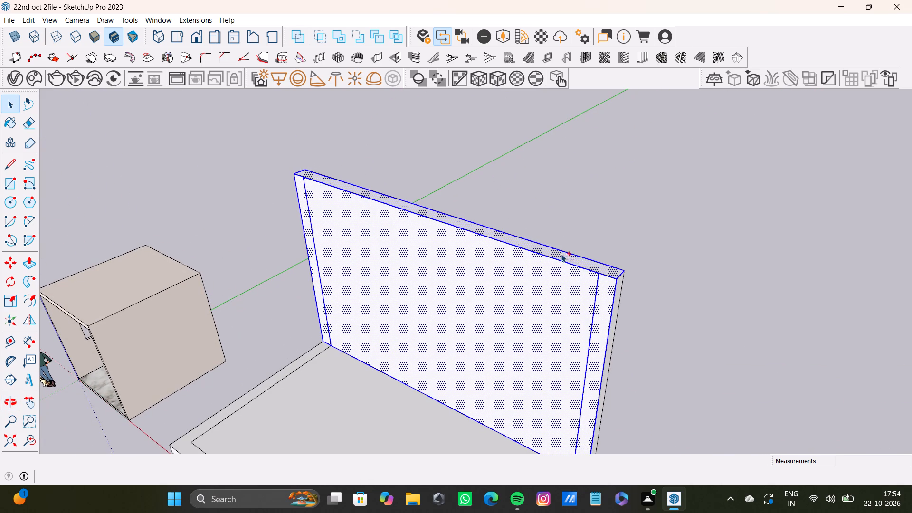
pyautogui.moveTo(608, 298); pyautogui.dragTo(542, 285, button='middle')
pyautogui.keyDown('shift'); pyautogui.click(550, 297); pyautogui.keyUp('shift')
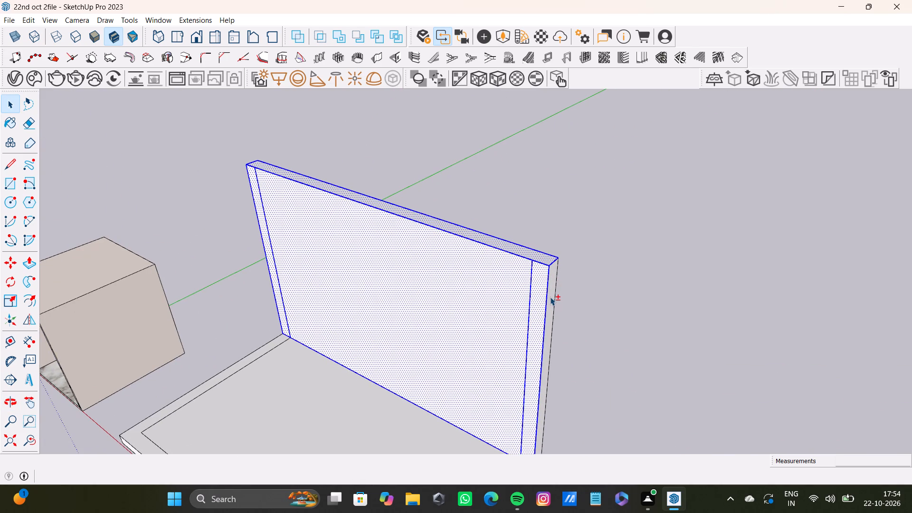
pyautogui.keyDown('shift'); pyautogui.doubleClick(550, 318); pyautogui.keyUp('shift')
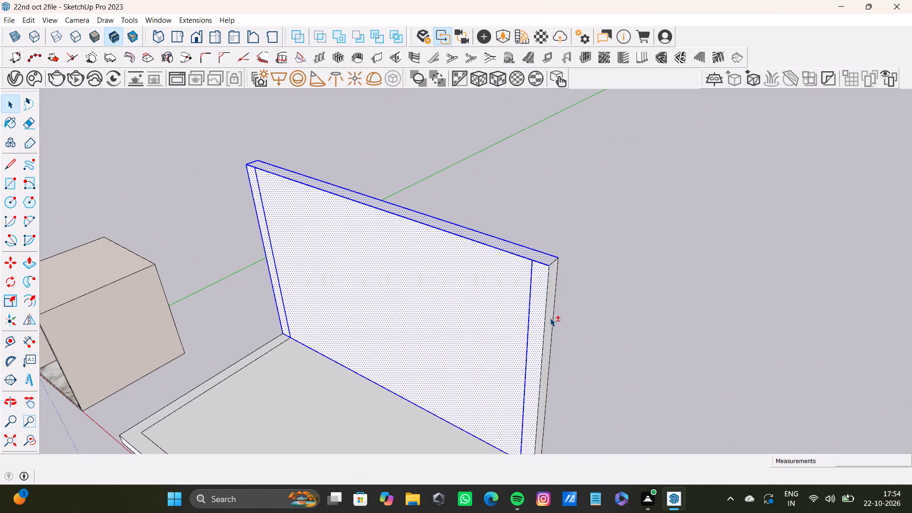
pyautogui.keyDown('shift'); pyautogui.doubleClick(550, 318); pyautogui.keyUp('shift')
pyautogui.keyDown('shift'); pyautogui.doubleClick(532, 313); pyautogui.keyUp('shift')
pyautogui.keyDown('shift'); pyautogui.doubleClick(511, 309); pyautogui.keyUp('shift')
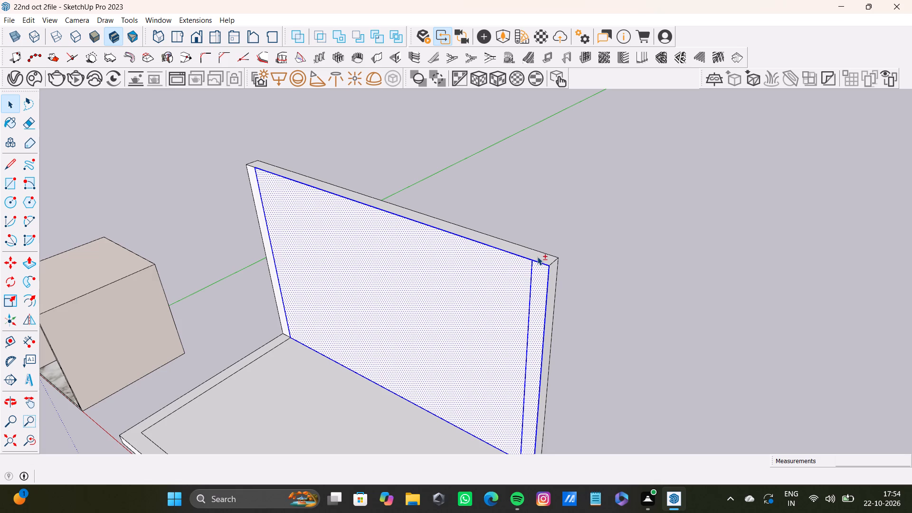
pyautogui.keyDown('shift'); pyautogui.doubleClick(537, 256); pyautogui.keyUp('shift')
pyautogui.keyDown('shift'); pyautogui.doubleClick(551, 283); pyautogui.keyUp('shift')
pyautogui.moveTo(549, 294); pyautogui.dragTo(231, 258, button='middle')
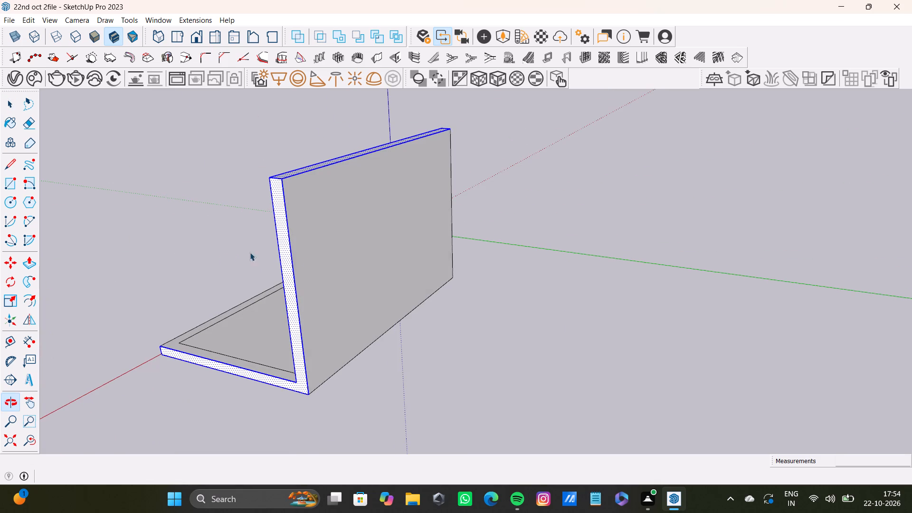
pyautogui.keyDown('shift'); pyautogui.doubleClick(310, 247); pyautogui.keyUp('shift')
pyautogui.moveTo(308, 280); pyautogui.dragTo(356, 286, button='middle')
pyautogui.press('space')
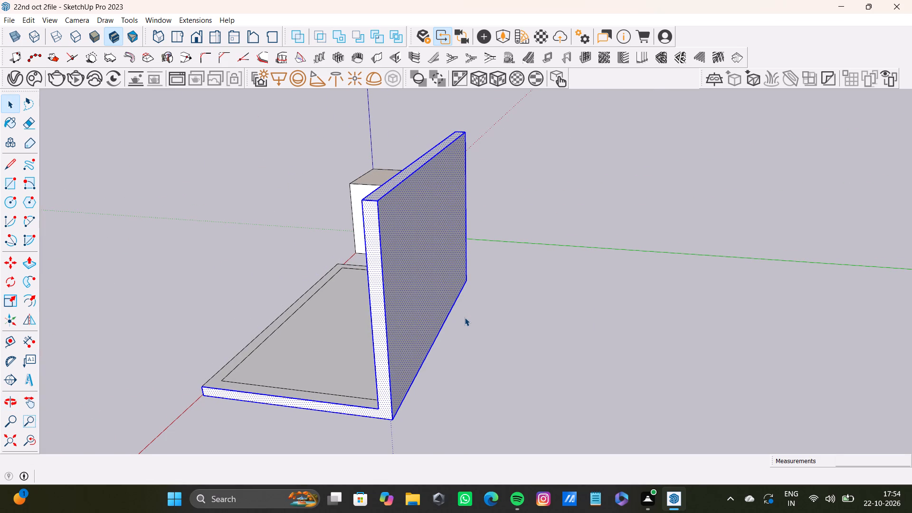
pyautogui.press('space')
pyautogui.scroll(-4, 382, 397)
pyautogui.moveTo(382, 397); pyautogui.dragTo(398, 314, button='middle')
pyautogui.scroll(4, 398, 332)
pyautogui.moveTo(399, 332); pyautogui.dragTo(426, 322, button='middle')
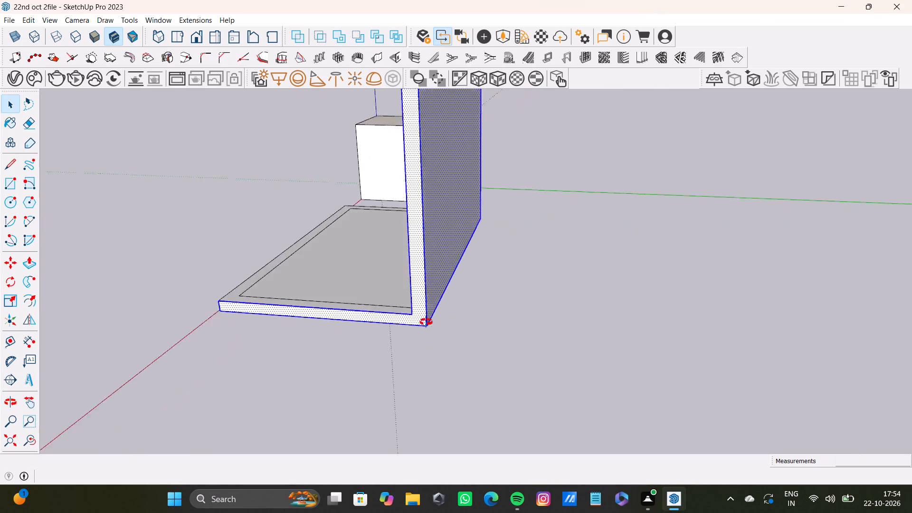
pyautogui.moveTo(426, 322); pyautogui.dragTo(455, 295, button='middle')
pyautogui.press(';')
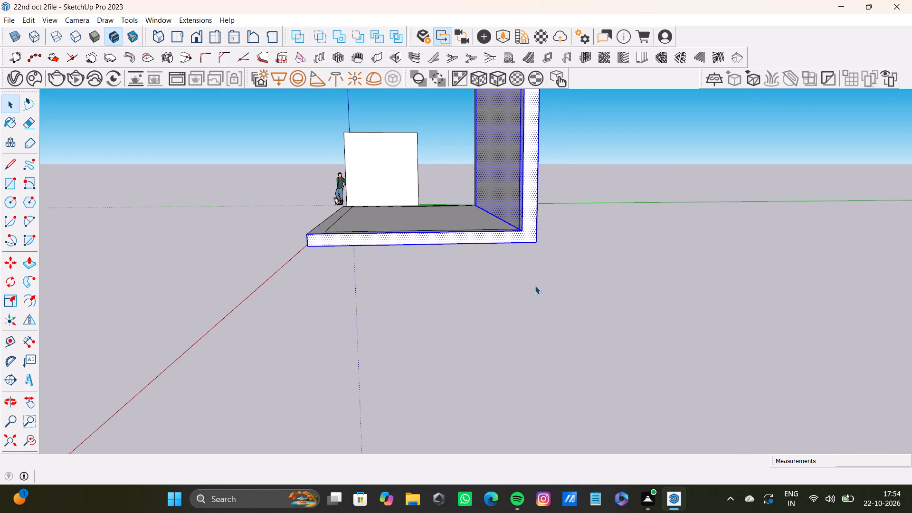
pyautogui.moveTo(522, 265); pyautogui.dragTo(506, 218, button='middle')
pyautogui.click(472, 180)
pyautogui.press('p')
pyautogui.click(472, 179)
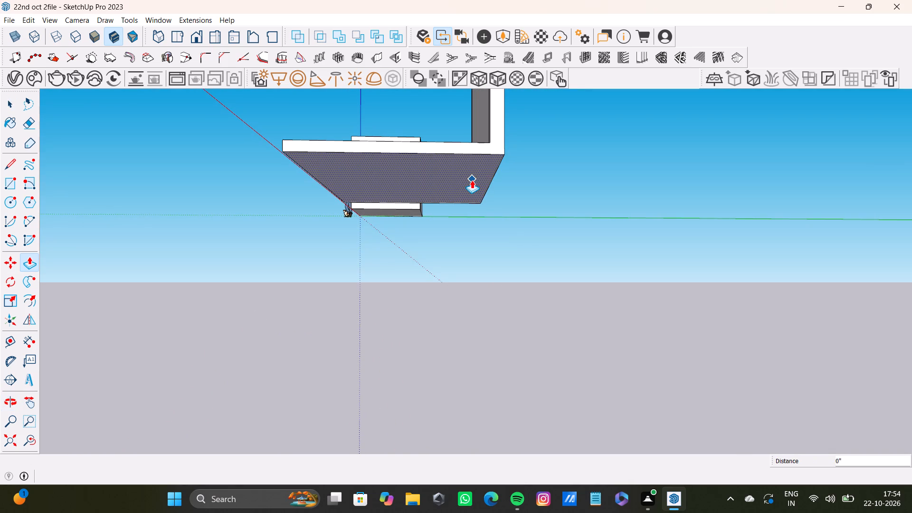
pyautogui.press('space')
# Draw a vertical line about 1' 4 3/4" from the wall's inner base corner to the slab's bottom edge, on the end away from the finished room.
pyautogui.press('l')
pyautogui.scroll(3, 460, 147)
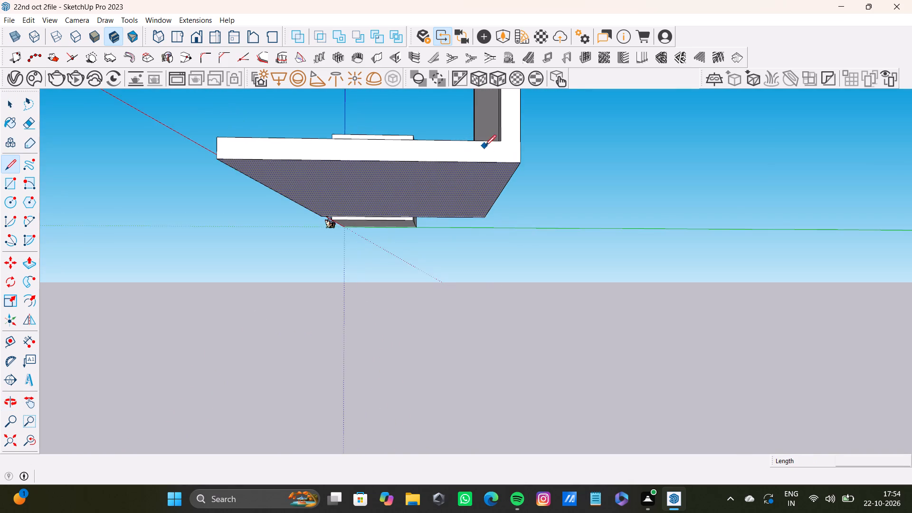
pyautogui.moveTo(485, 146); pyautogui.dragTo(475, 182, button='middle')
pyautogui.scroll(6, 488, 184)
pyautogui.click(492, 177)
pyautogui.click(494, 215)
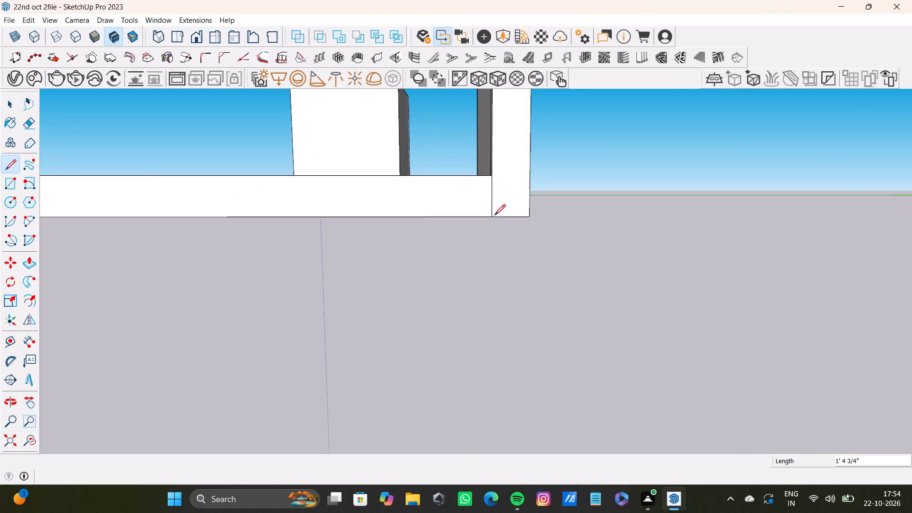
# Draw a matching vertical line from the wall's inner base corner to the slab's bottom edge on the end facing the finished room.
pyautogui.scroll(-8, 491, 216)
pyautogui.moveTo(485, 218); pyautogui.dragTo(193, 294, button='middle')
pyautogui.scroll(-4, 449, 207)
pyautogui.moveTo(475, 222); pyautogui.dragTo(278, 207, button='middle')
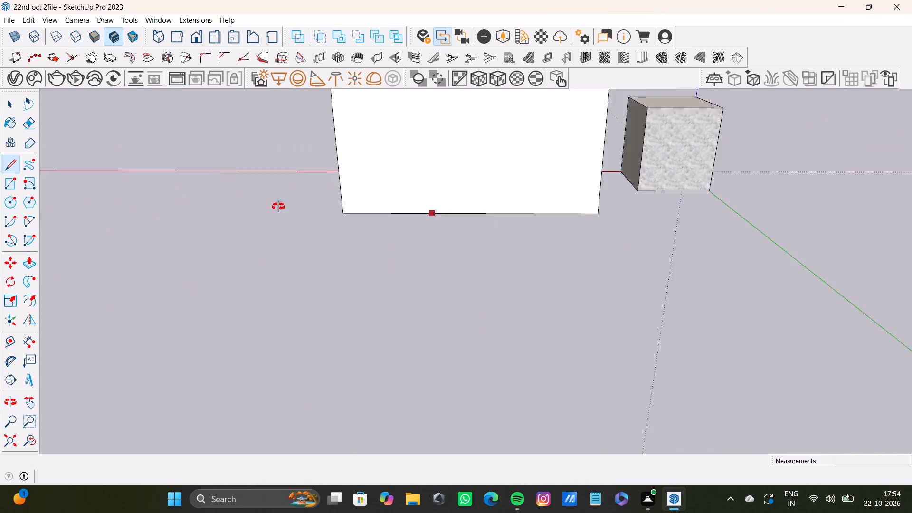
pyautogui.moveTo(278, 207); pyautogui.dragTo(178, 195, button='middle')
pyautogui.scroll(4, 466, 190)
pyautogui.moveTo(552, 203); pyautogui.dragTo(472, 209, button='middle')
pyautogui.scroll(6, 503, 216)
pyautogui.click(533, 206)
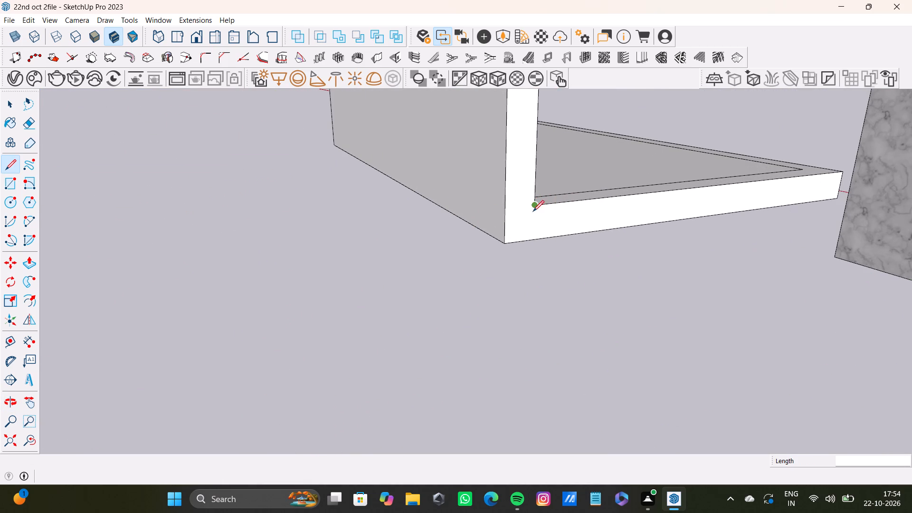
pyautogui.click(531, 243)
pyautogui.scroll(-10, 535, 235)
pyautogui.press('space')
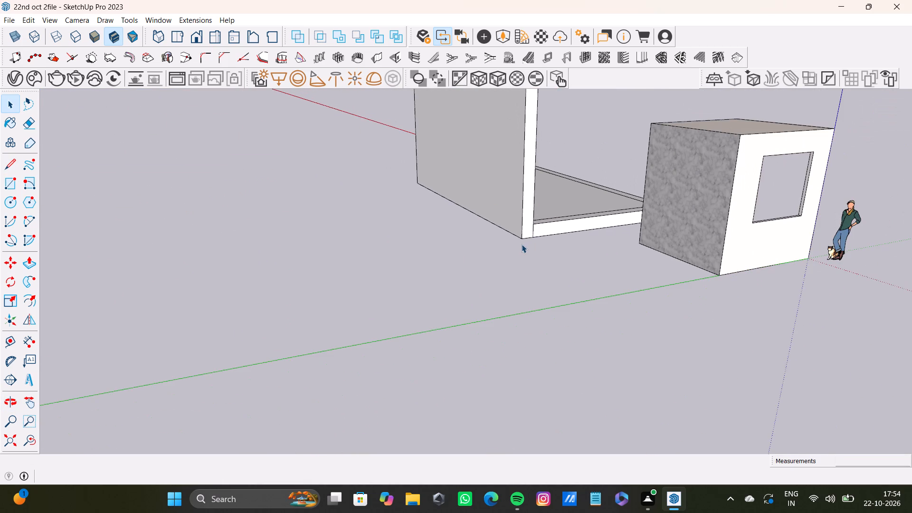
# Select the back wall's outer, inner, top and both end faces with their edges and make them a group.
pyautogui.scroll(-4, 522, 244)
pyautogui.moveTo(446, 229); pyautogui.dragTo(459, 235, button='middle')
pyautogui.scroll(6, 476, 232)
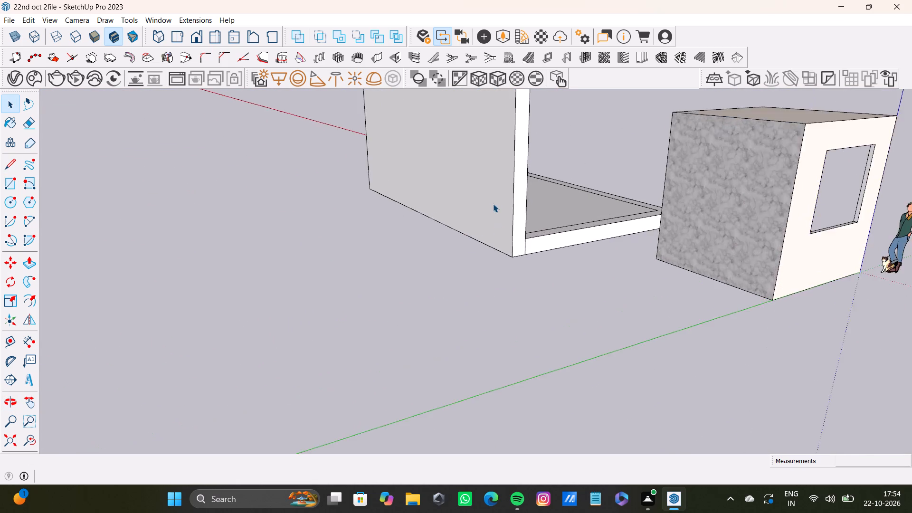
pyautogui.scroll(3, 493, 204)
pyautogui.keyDown('shift'); pyautogui.doubleClick(532, 230); pyautogui.keyUp('shift')
pyautogui.keyDown('shift'); pyautogui.doubleClick(511, 241); pyautogui.keyUp('shift')
pyautogui.keyDown('shift'); pyautogui.moveTo(503, 247); pyautogui.dragTo(476, 350, button='middle'); pyautogui.keyUp('shift')
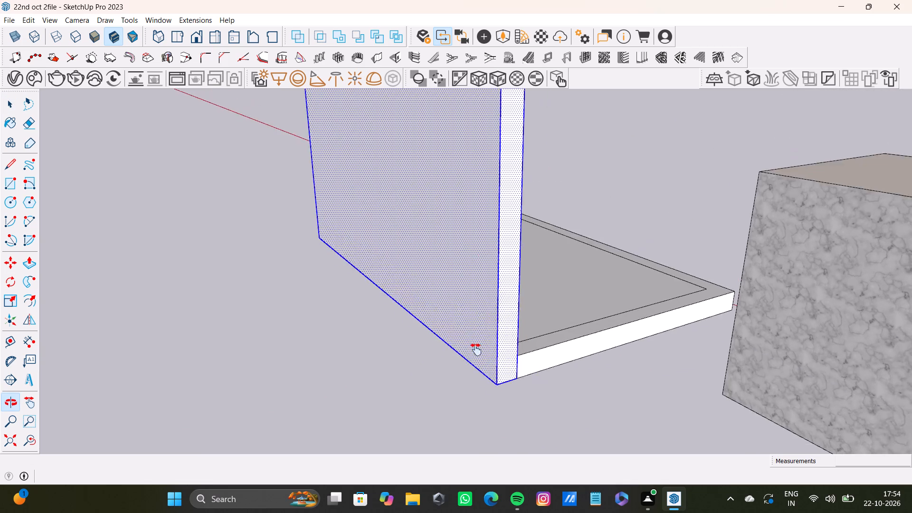
pyautogui.keyDown('shift'); pyautogui.moveTo(476, 350); pyautogui.dragTo(648, 343, button='middle'); pyautogui.keyUp('shift')
pyautogui.scroll(-11, 481, 287)
pyautogui.keyDown('shift'); pyautogui.moveTo(432, 287); pyautogui.dragTo(627, 275, button='middle'); pyautogui.keyUp('shift')
pyautogui.scroll(4, 315, 286)
pyautogui.moveTo(315, 286); pyautogui.dragTo(379, 288, button='middle')
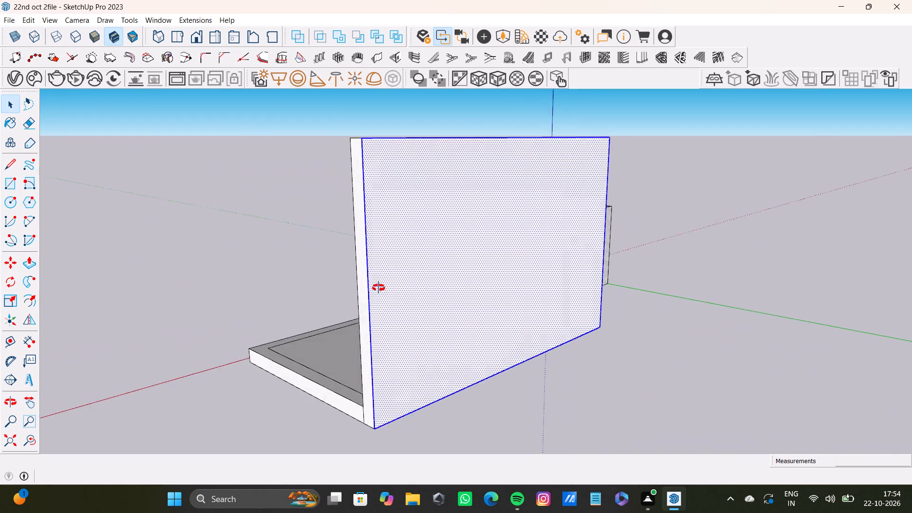
pyautogui.moveTo(379, 288); pyautogui.dragTo(379, 288, button='middle')
pyautogui.keyDown('shift'); pyautogui.scroll(3, 355, 313); pyautogui.keyUp('shift')
pyautogui.keyDown('shift'); pyautogui.doubleClick(367, 336); pyautogui.keyUp('shift')
pyautogui.keyDown('shift'); pyautogui.scroll(-9, 367, 336); pyautogui.keyUp('shift')
pyautogui.keyDown('shift'); pyautogui.moveTo(368, 338); pyautogui.dragTo(359, 427, button='middle'); pyautogui.keyUp('shift')
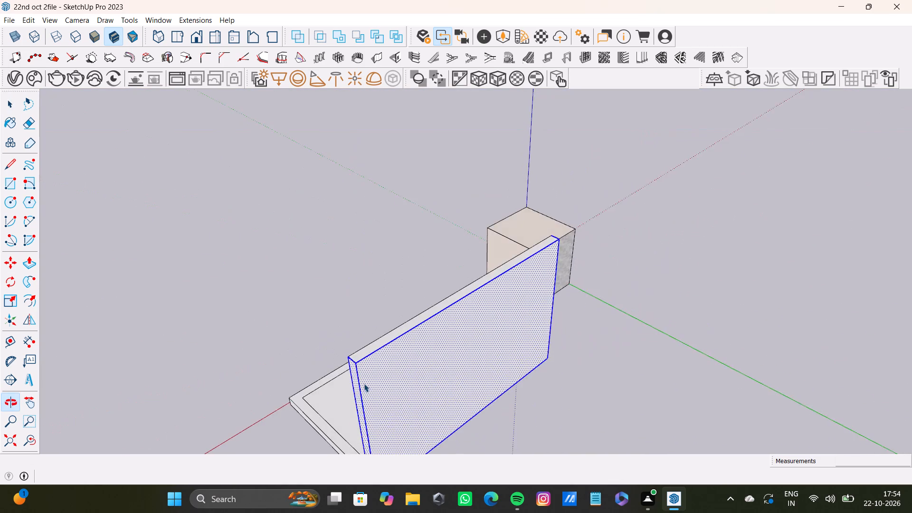
pyautogui.keyDown('shift'); pyautogui.scroll(7, 370, 360); pyautogui.keyUp('shift')
pyautogui.keyDown('shift'); pyautogui.doubleClick(372, 346); pyautogui.keyUp('shift')
pyautogui.keyDown('shift'); pyautogui.scroll(-9, 372, 347); pyautogui.keyUp('shift')
pyautogui.moveTo(371, 351); pyautogui.dragTo(491, 338, button='middle')
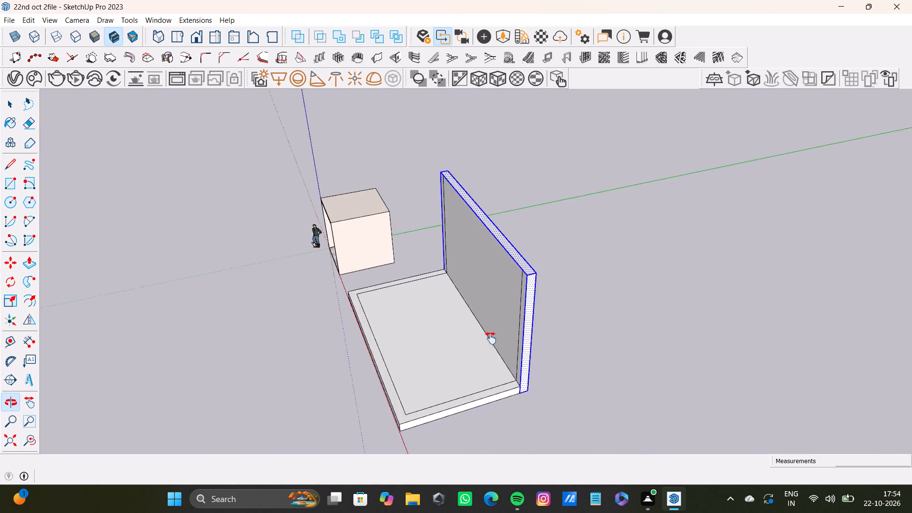
pyautogui.moveTo(491, 338); pyautogui.dragTo(659, 315, button='middle')
pyautogui.keyDown('shift'); pyautogui.scroll(7, 581, 295); pyautogui.keyUp('shift')
pyautogui.keyDown('shift'); pyautogui.doubleClick(663, 336); pyautogui.keyUp('shift')
pyautogui.keyDown('shift'); pyautogui.doubleClick(624, 321); pyautogui.keyUp('shift')
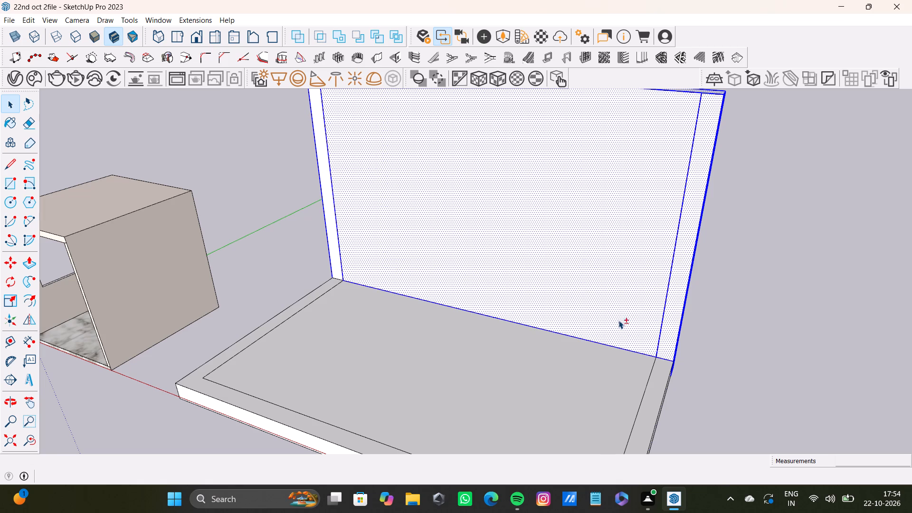
pyautogui.keyDown('shift'); pyautogui.doubleClick(337, 268); pyautogui.keyUp('shift')
pyautogui.rightClick(407, 250)
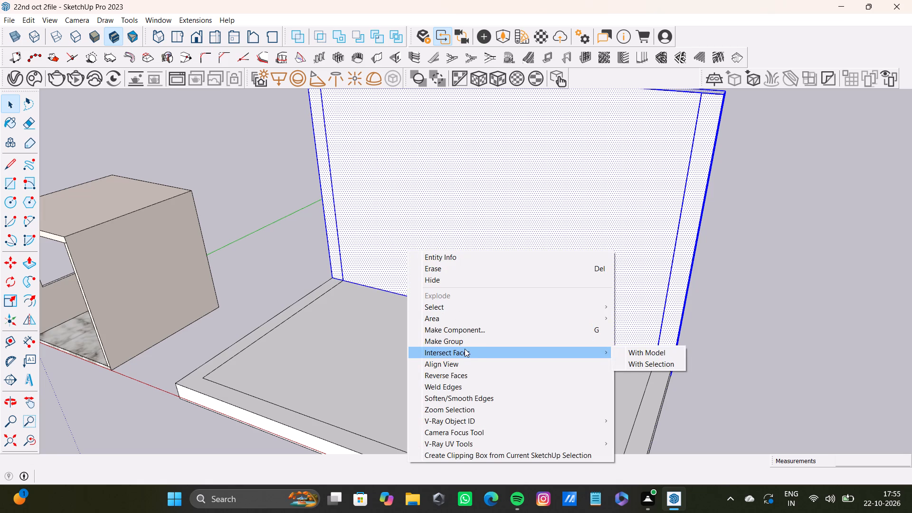
pyautogui.click(467, 345)
pyautogui.press('v')
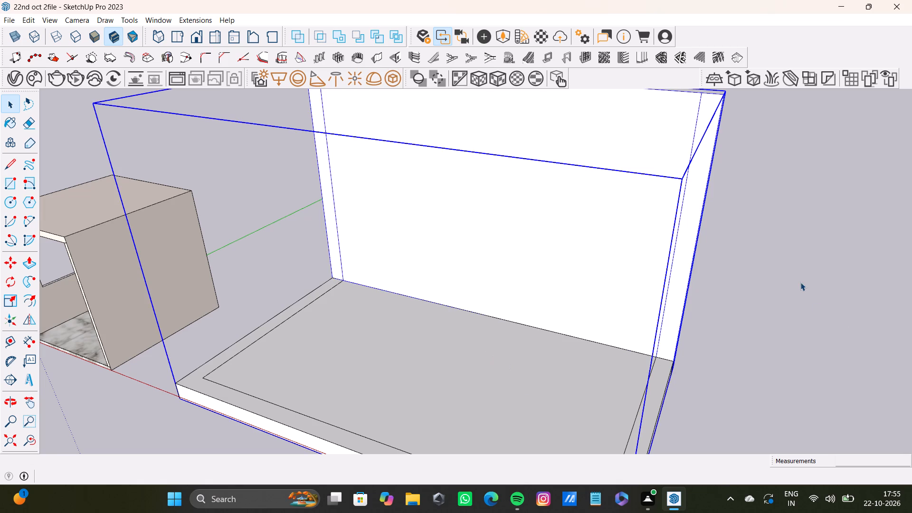
pyautogui.press('space')
pyautogui.click(785, 280)
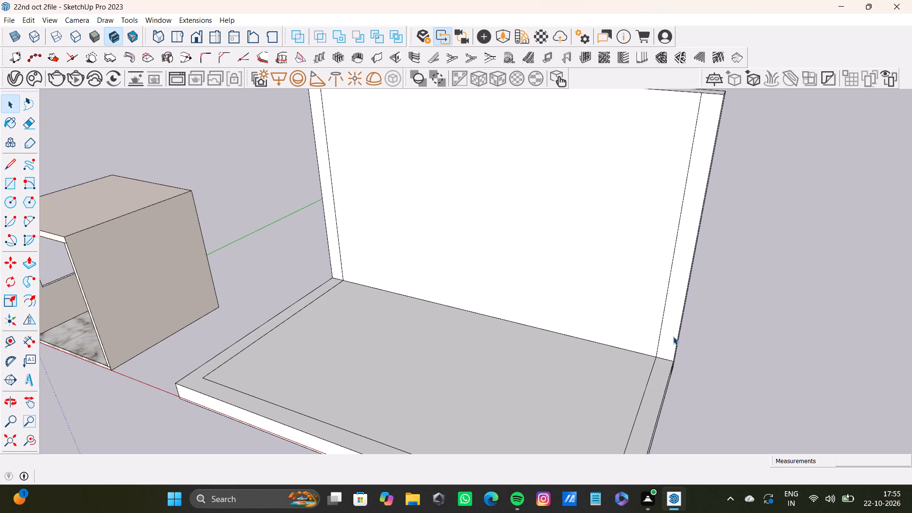
pyautogui.click(773, 290)
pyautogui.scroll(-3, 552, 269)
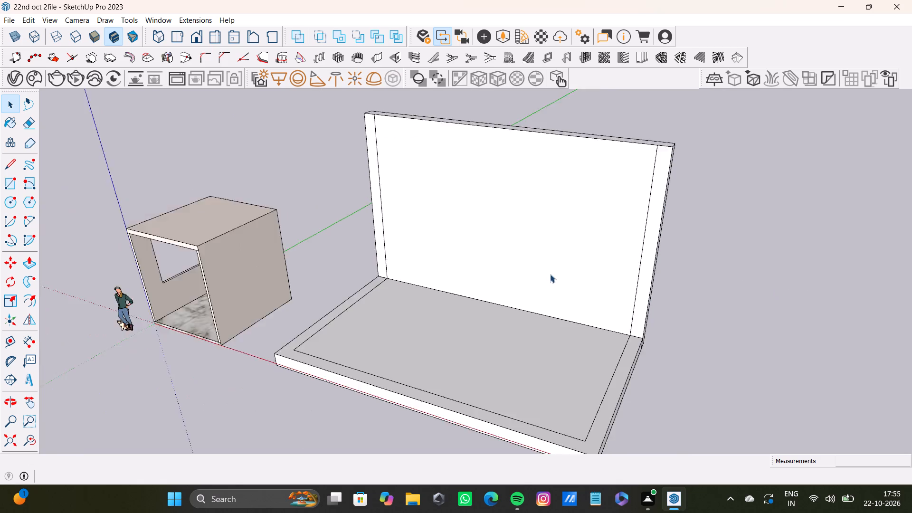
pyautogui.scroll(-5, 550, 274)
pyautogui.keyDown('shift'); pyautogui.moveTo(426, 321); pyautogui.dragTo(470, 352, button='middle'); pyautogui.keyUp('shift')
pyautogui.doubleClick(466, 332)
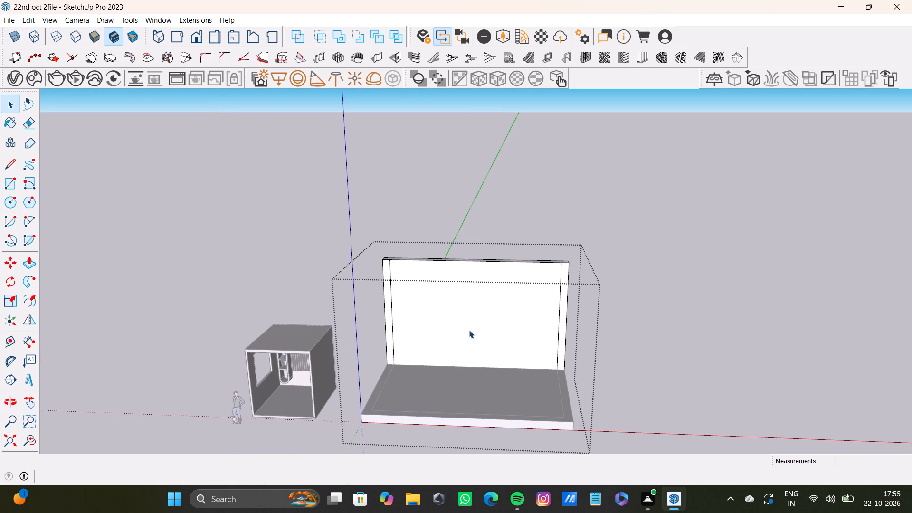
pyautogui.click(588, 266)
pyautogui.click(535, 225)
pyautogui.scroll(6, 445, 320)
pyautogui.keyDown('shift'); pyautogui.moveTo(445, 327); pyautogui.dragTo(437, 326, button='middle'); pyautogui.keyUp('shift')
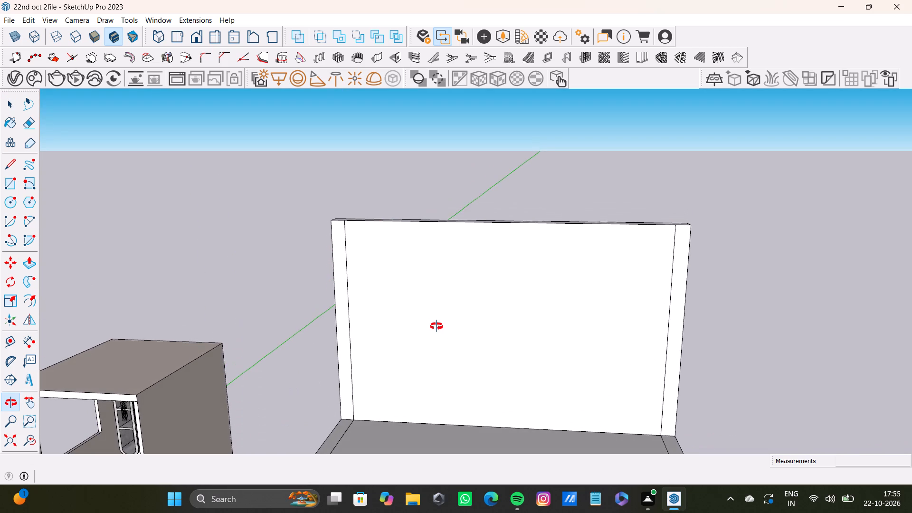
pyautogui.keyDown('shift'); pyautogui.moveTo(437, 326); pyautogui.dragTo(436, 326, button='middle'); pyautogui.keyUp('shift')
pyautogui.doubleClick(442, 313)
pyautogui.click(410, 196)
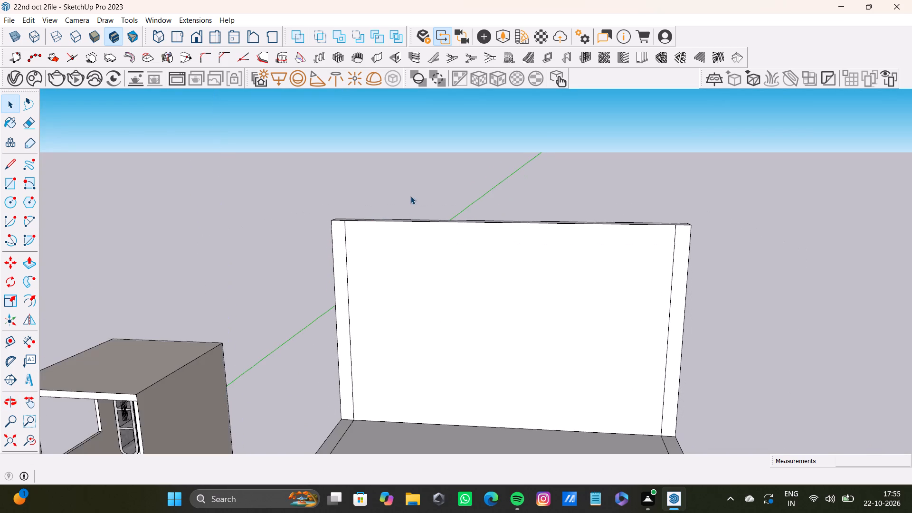
# Inside the back wall group, place a guide about 1' 5" below the inner face's top edge and draw a line along it between the end strips.
pyautogui.moveTo(411, 288); pyautogui.dragTo(417, 298, button='middle')
pyautogui.doubleClick(418, 295)
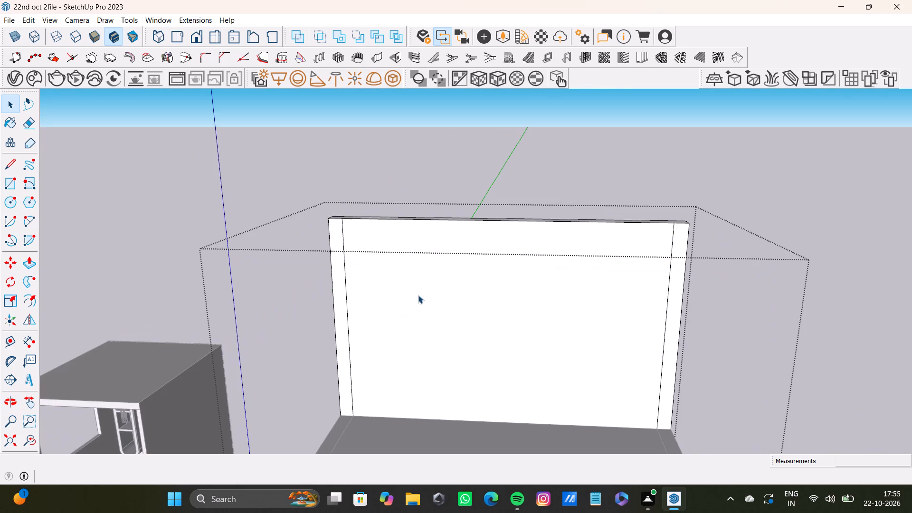
pyautogui.press('t')
pyautogui.click(432, 220)
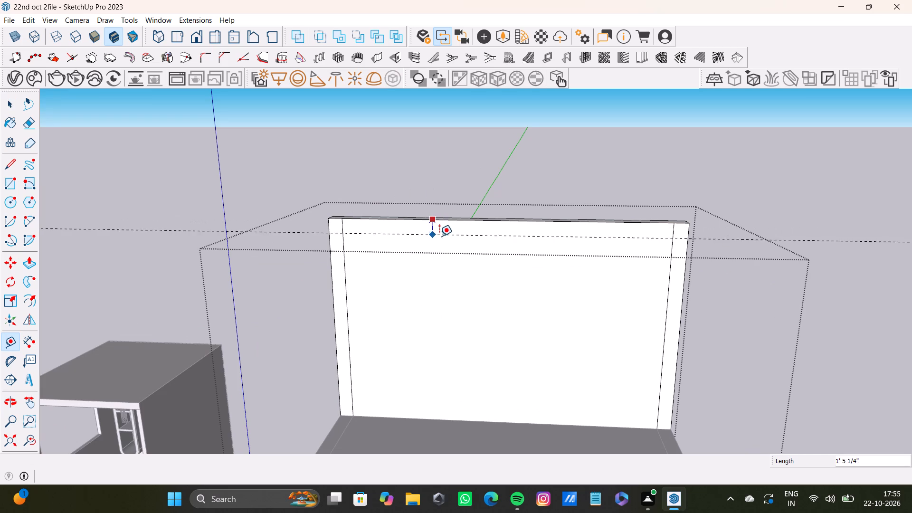
pyautogui.click(453, 237)
pyautogui.press('l')
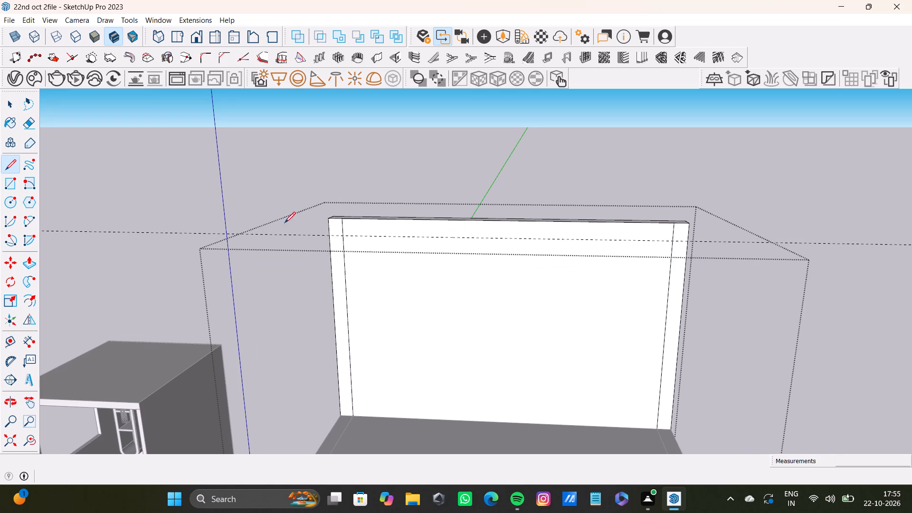
pyautogui.scroll(5, 299, 229)
pyautogui.click(358, 237)
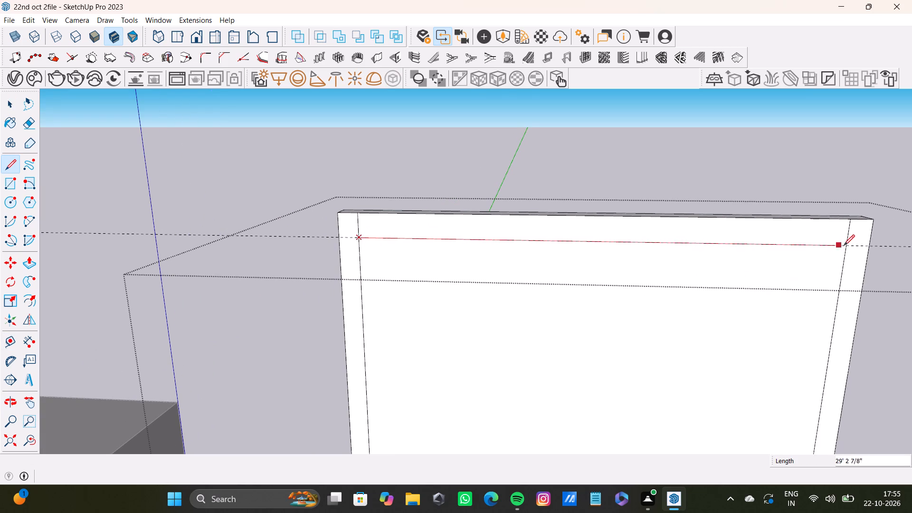
pyautogui.click(847, 246)
# Push/Pull the thin strip at the top of the back wall's inner face out to the floor slab's front edge as a roof.
pyautogui.press('space')
pyautogui.click(799, 237)
pyautogui.moveTo(811, 237); pyautogui.dragTo(671, 238, button='middle')
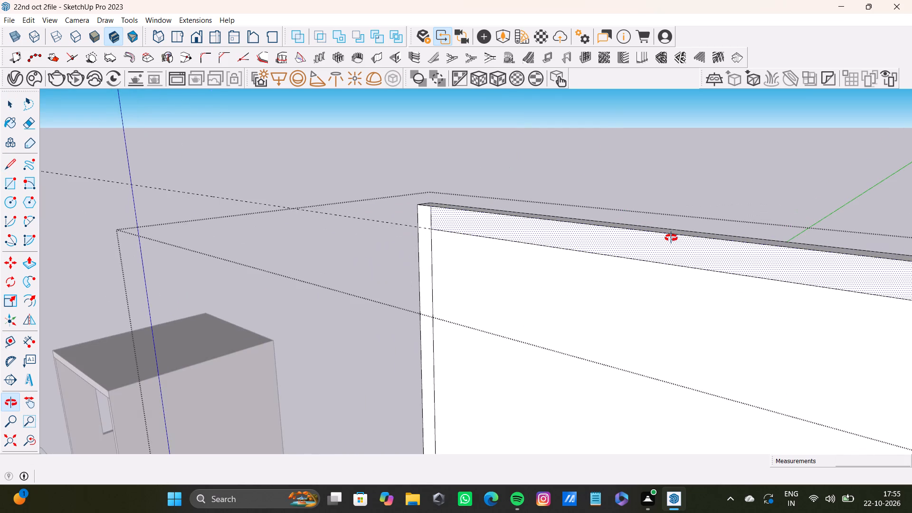
pyautogui.moveTo(671, 238); pyautogui.dragTo(436, 121, button='middle')
pyautogui.write(';p')
pyautogui.moveTo(603, 129); pyautogui.dragTo(476, 150)
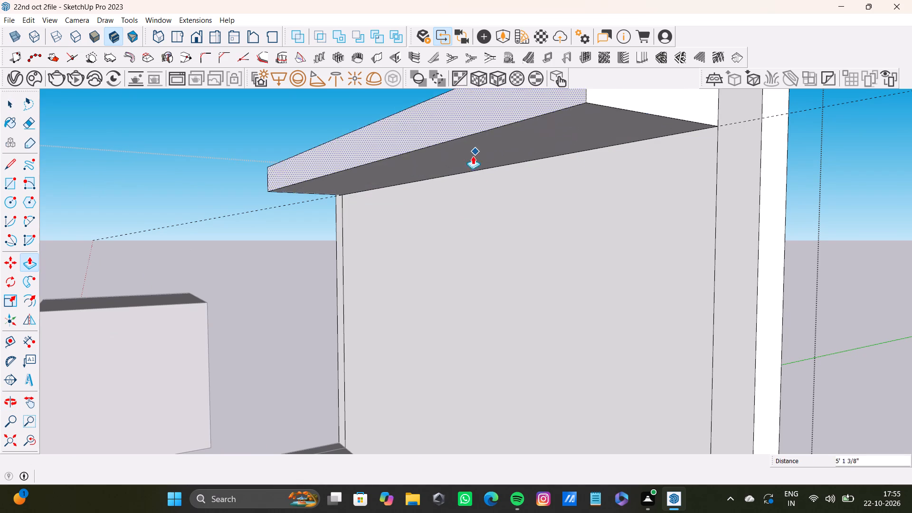
pyautogui.scroll(-11, 466, 180)
pyautogui.moveTo(448, 218); pyautogui.dragTo(457, 242, button='middle')
pyautogui.moveTo(474, 195); pyautogui.dragTo(402, 367)
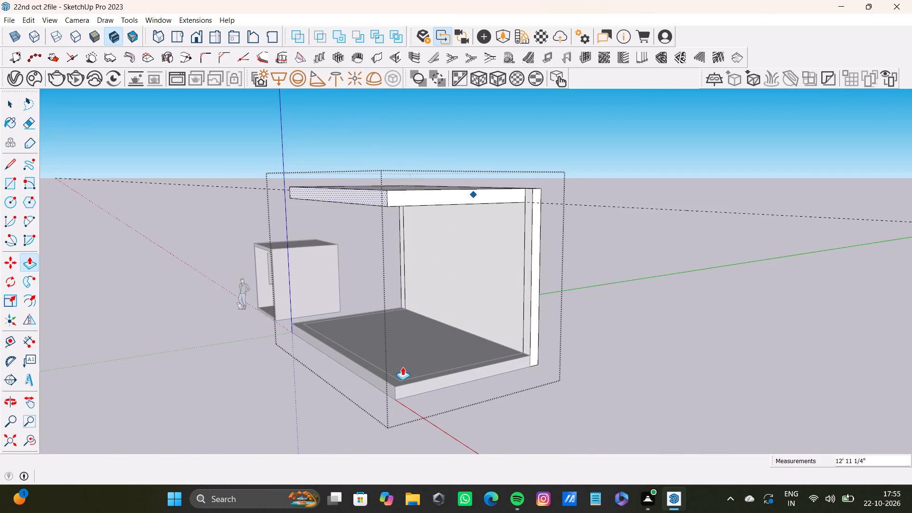
pyautogui.moveTo(402, 367); pyautogui.dragTo(393, 387)
pyautogui.press('space')
# Draw a line across the back wall's end strip, level with the roof's underside, on the end away from the finished room.
pyautogui.scroll(2, 502, 228)
pyautogui.moveTo(504, 229); pyautogui.dragTo(564, 241, button='middle')
pyautogui.press('l')
pyautogui.scroll(13, 606, 219)
pyautogui.click(594, 207)
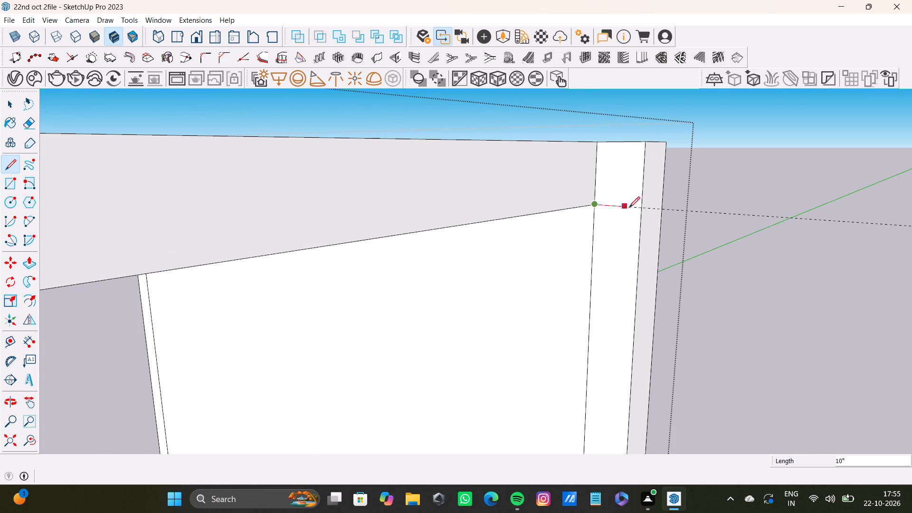
pyautogui.click(640, 209)
# Push/Pull the small face above that line forward until it is flush with the roof's front face.
pyautogui.press('space')
pyautogui.click(627, 189)
pyautogui.press('p')
pyautogui.moveTo(625, 188); pyautogui.dragTo(497, 220)
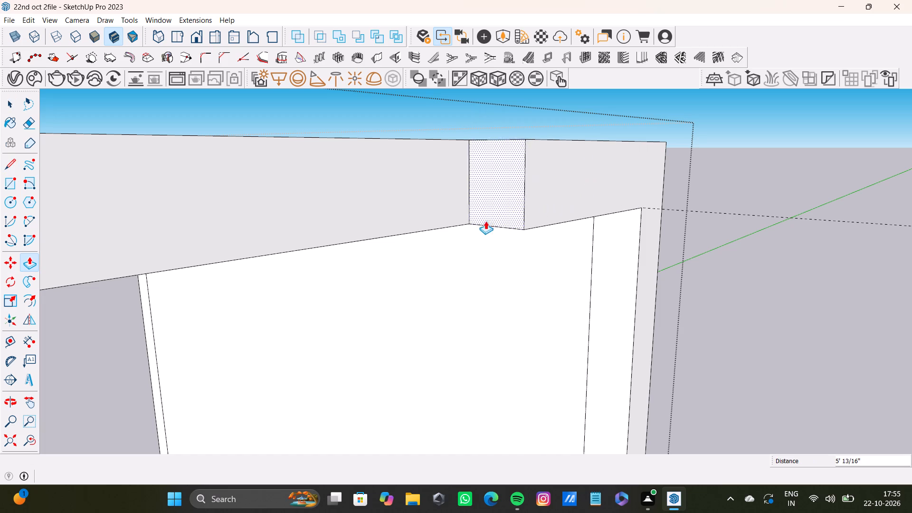
pyautogui.scroll(-11, 483, 223)
pyautogui.keyDown('shift'); pyautogui.scroll(1, 472, 230); pyautogui.keyUp('shift')
pyautogui.keyDown('shift'); pyautogui.moveTo(472, 230); pyautogui.dragTo(543, 206, button='middle'); pyautogui.keyUp('shift')
pyautogui.moveTo(567, 186); pyautogui.dragTo(414, 192)
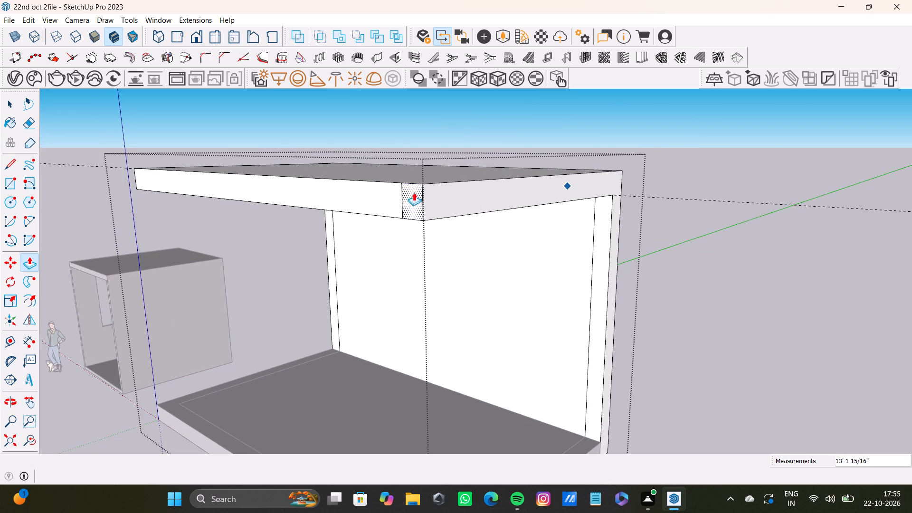
pyautogui.moveTo(414, 192); pyautogui.dragTo(403, 188)
pyautogui.moveTo(400, 195); pyautogui.dragTo(494, 229, button='middle')
pyautogui.moveTo(582, 265); pyautogui.dragTo(560, 250)
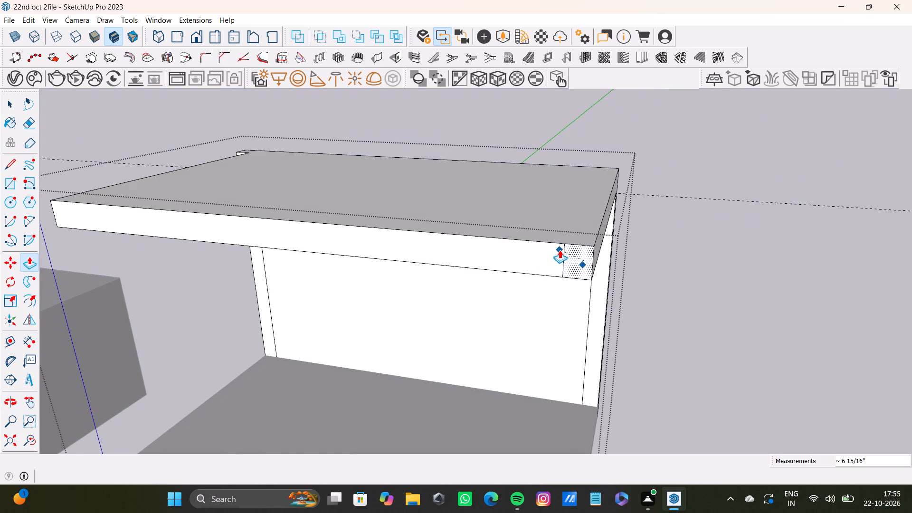
pyautogui.moveTo(560, 250); pyautogui.dragTo(559, 250)
# Draw a matching line across the end strip at the roof's underside on the end facing the finished room.
pyautogui.scroll(-4, 550, 253)
pyautogui.moveTo(518, 272); pyautogui.dragTo(743, 271, button='middle')
pyautogui.scroll(-4, 493, 281)
pyautogui.scroll(9, 356, 268)
pyautogui.press('space')
pyautogui.moveTo(367, 228); pyautogui.dragTo(343, 227, button='middle')
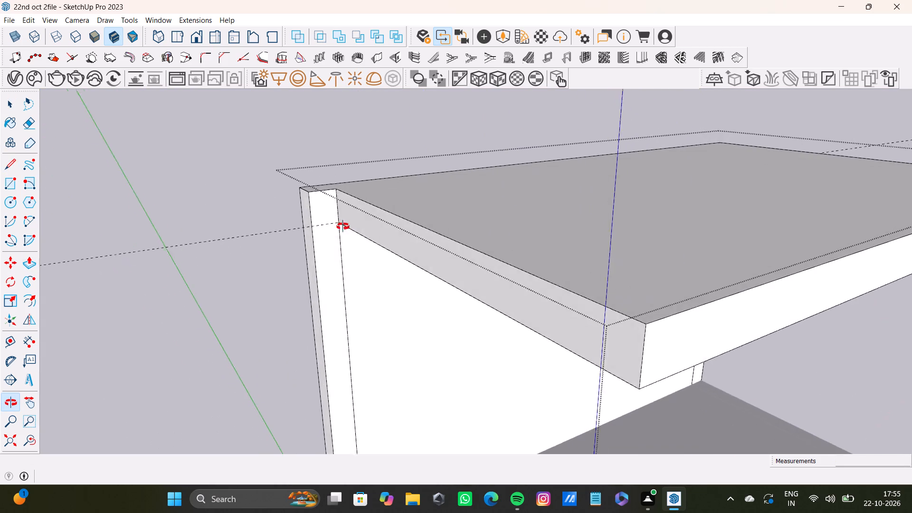
pyautogui.moveTo(343, 227); pyautogui.dragTo(336, 226, button='middle')
pyautogui.press('l')
pyautogui.scroll(7, 335, 226)
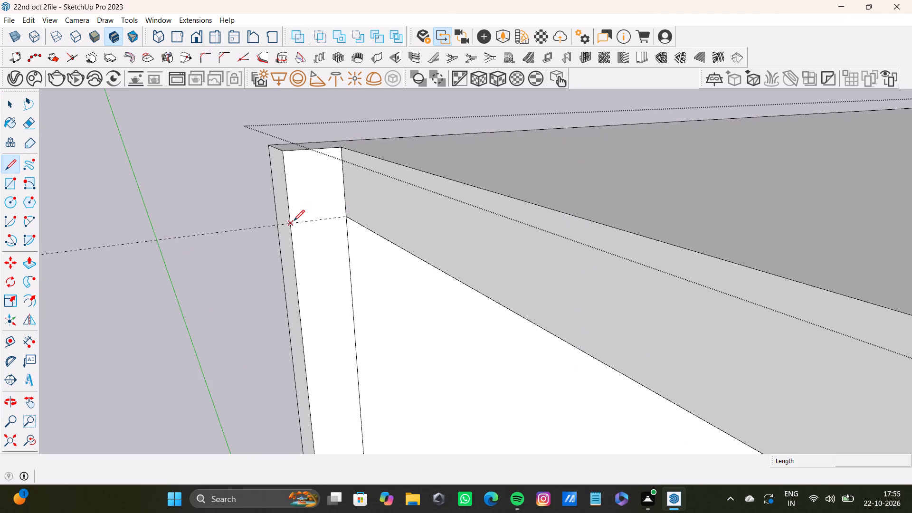
pyautogui.moveTo(292, 221); pyautogui.dragTo(308, 222)
pyautogui.click(347, 215)
# Push/Pull the small top face on the end facing the finished room forward to the roof's front face.
pyautogui.press('space')
pyautogui.click(326, 205)
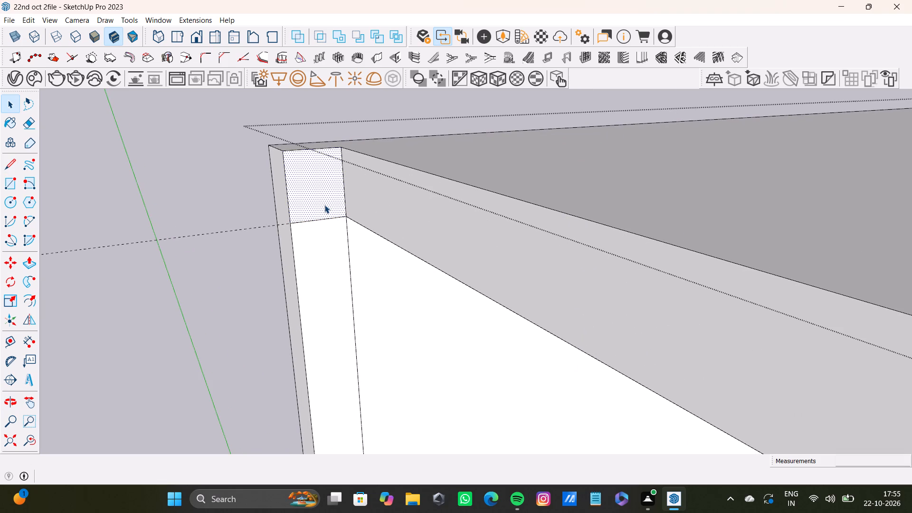
pyautogui.press('p')
pyautogui.moveTo(324, 205); pyautogui.dragTo(395, 265)
pyautogui.scroll(-12, 397, 267)
pyautogui.moveTo(408, 283); pyautogui.dragTo(397, 265, button='middle')
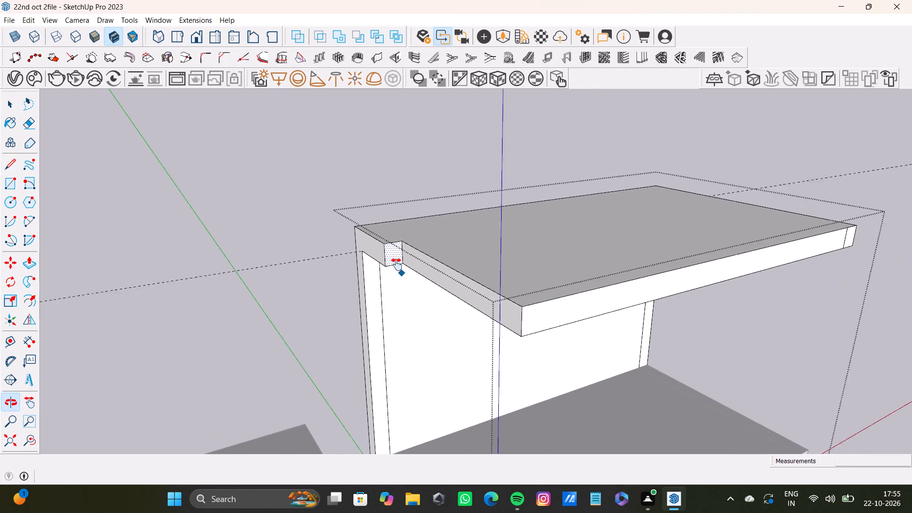
pyautogui.moveTo(397, 265); pyautogui.dragTo(390, 255, button='middle')
pyautogui.moveTo(381, 222); pyautogui.dragTo(519, 277)
# Delete the vertical seam edges near both ends of the roof's front face.
pyautogui.moveTo(541, 308); pyautogui.dragTo(435, 249, button='middle')
pyautogui.scroll(6, 439, 257)
pyautogui.press('space')
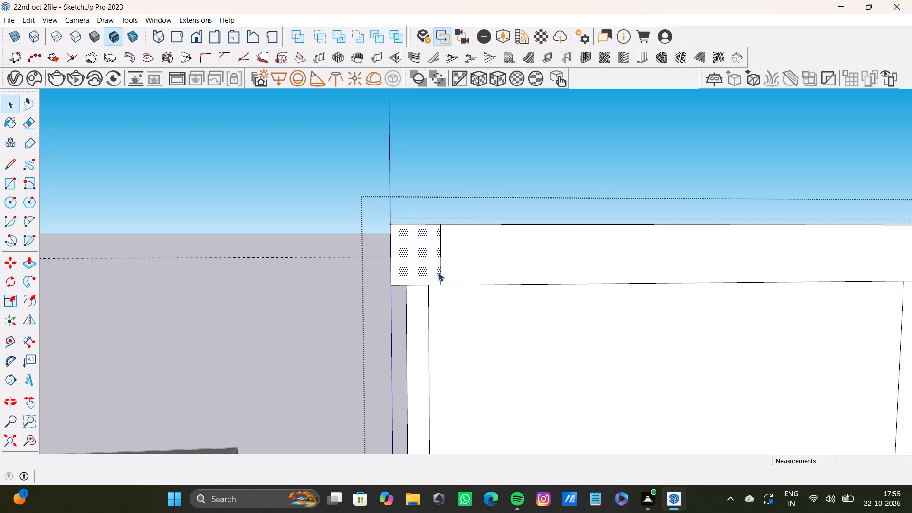
pyautogui.click(438, 273)
pyautogui.click(442, 277)
pyautogui.press('Delete')
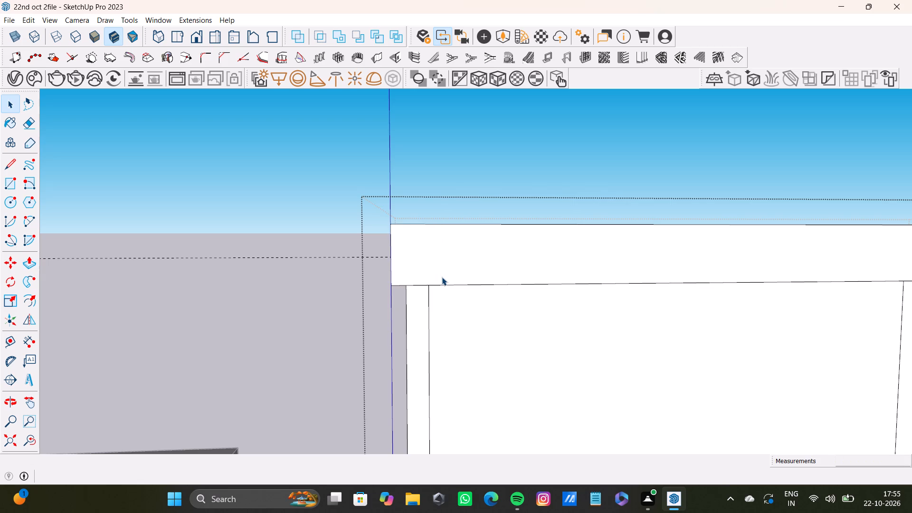
pyautogui.scroll(-7, 434, 282)
pyautogui.keyDown('shift'); pyautogui.moveTo(457, 252); pyautogui.dragTo(414, 262, button='middle'); pyautogui.keyUp('shift')
pyautogui.keyDown('shift'); pyautogui.scroll(5, 565, 279); pyautogui.keyUp('shift')
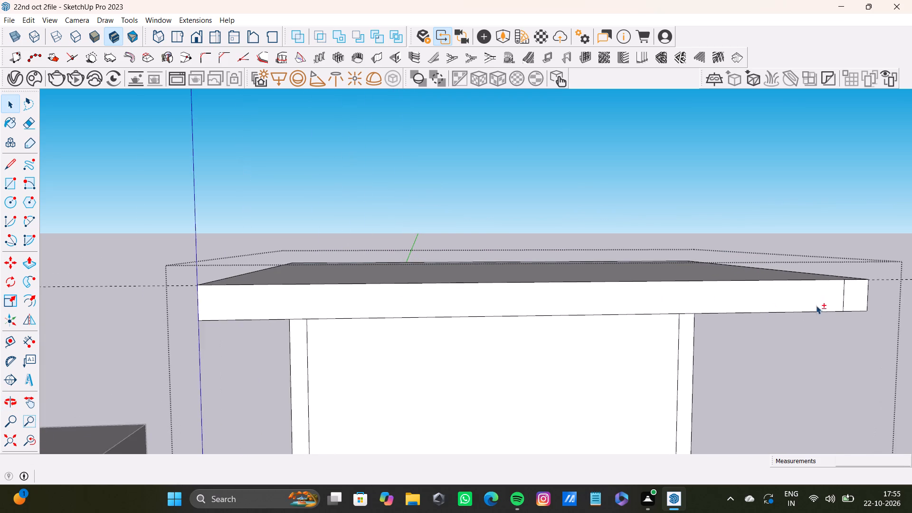
pyautogui.keyDown('shift'); pyautogui.click(858, 298); pyautogui.keyUp('shift')
pyautogui.hotkey('shift', 'Delete')
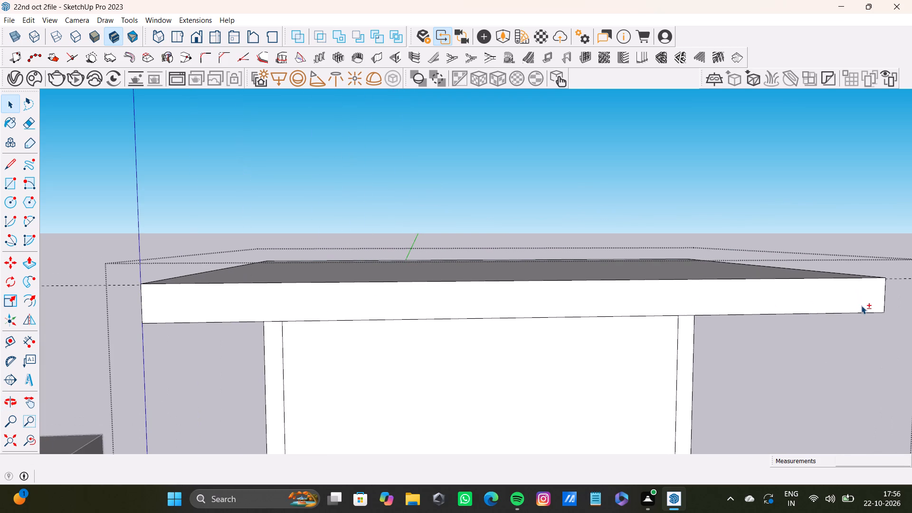
# Push/Pull the back wall's vertical end strip on the finished-room side out to the roof's front edge as a side wall.
pyautogui.scroll(-12, 798, 299)
pyautogui.scroll(1, 488, 331)
pyautogui.moveTo(488, 331); pyautogui.dragTo(454, 236, button='middle')
pyautogui.scroll(5, 438, 303)
pyautogui.keyDown('shift'); pyautogui.moveTo(467, 369); pyautogui.dragTo(403, 312, button='middle'); pyautogui.keyUp('shift')
pyautogui.keyDown('shift'); pyautogui.scroll(4, 385, 315); pyautogui.keyUp('shift')
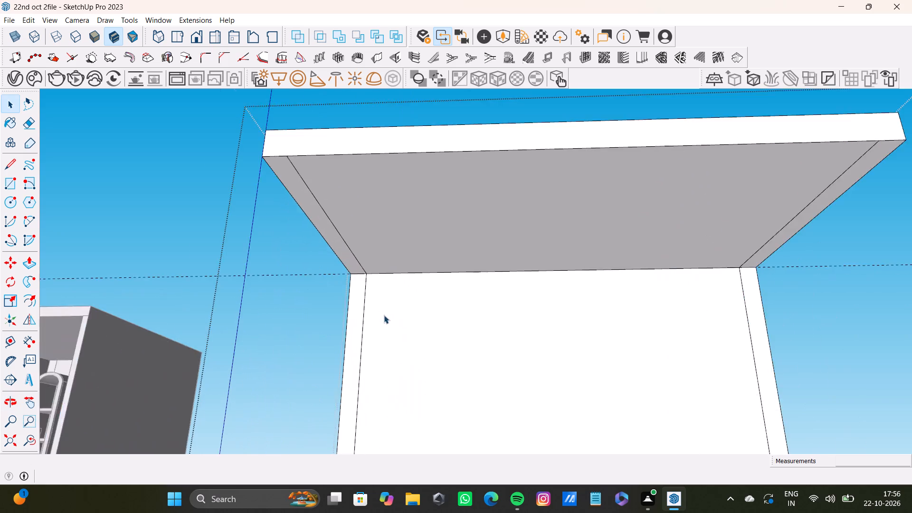
pyautogui.moveTo(384, 315); pyautogui.dragTo(376, 351, button='middle')
pyautogui.keyDown('shift'); pyautogui.scroll(3, 368, 337); pyautogui.keyUp('shift')
pyautogui.keyDown('shift'); pyautogui.click(351, 339); pyautogui.keyUp('shift')
pyautogui.press('p')
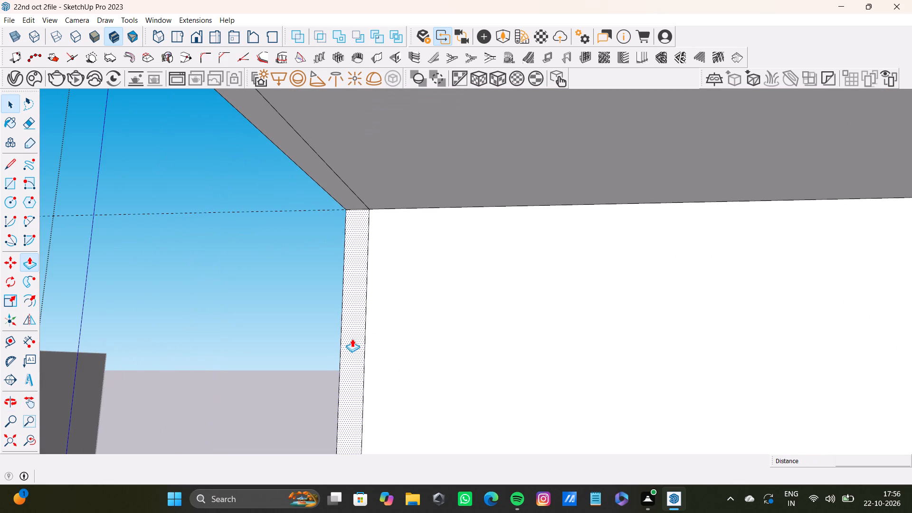
pyautogui.moveTo(352, 339); pyautogui.dragTo(317, 354)
pyautogui.scroll(-8, 313, 354)
pyautogui.moveTo(313, 354); pyautogui.dragTo(295, 299, button='middle')
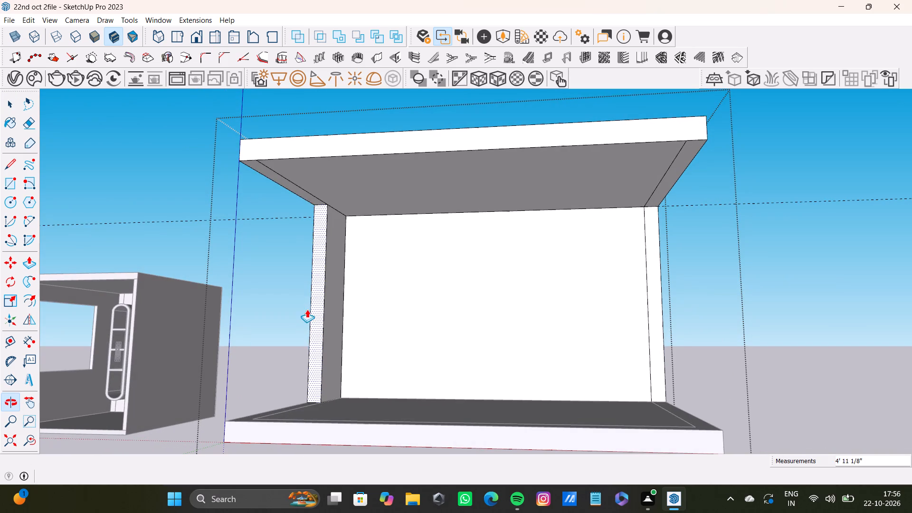
pyautogui.moveTo(315, 322); pyautogui.dragTo(256, 160)
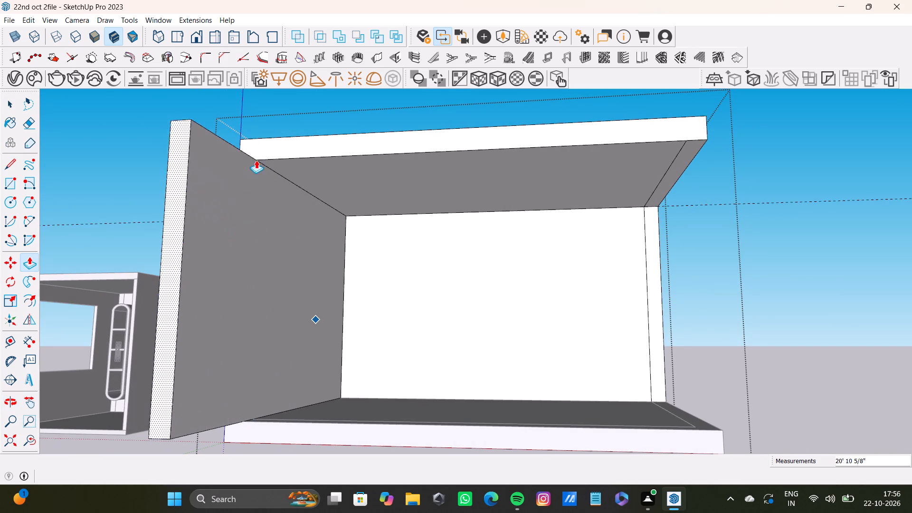
pyautogui.moveTo(256, 160); pyautogui.dragTo(261, 151)
# Delete the seam edge between the side wall's front face and the roof's front face.
pyautogui.scroll(-4, 317, 276)
pyautogui.moveTo(327, 309); pyautogui.dragTo(341, 311, button='middle')
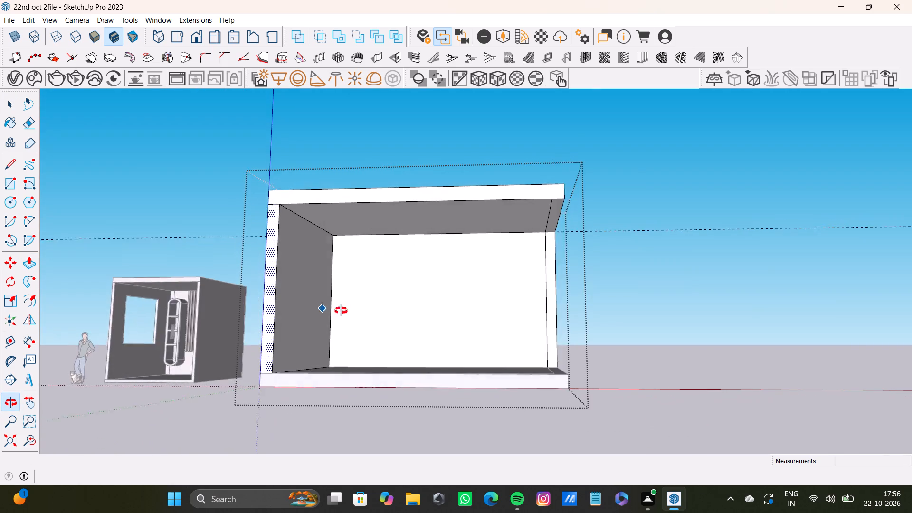
pyautogui.moveTo(341, 311); pyautogui.dragTo(340, 313, button='middle')
pyautogui.scroll(9, 291, 247)
pyautogui.press('space')
pyautogui.click(271, 182)
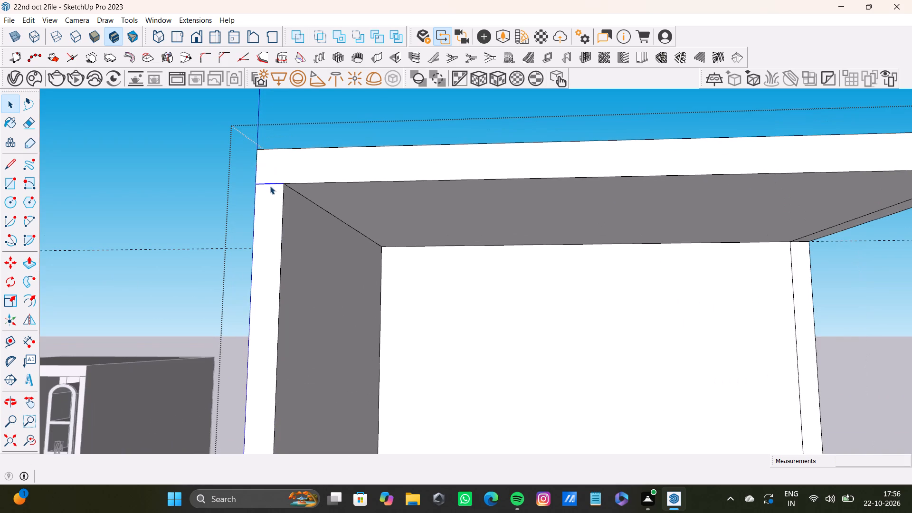
pyautogui.press('Delete')
# Place a vertical guide on the back wall's inner face 1' from its corner with the new side wall.
pyautogui.scroll(-10, 295, 487)
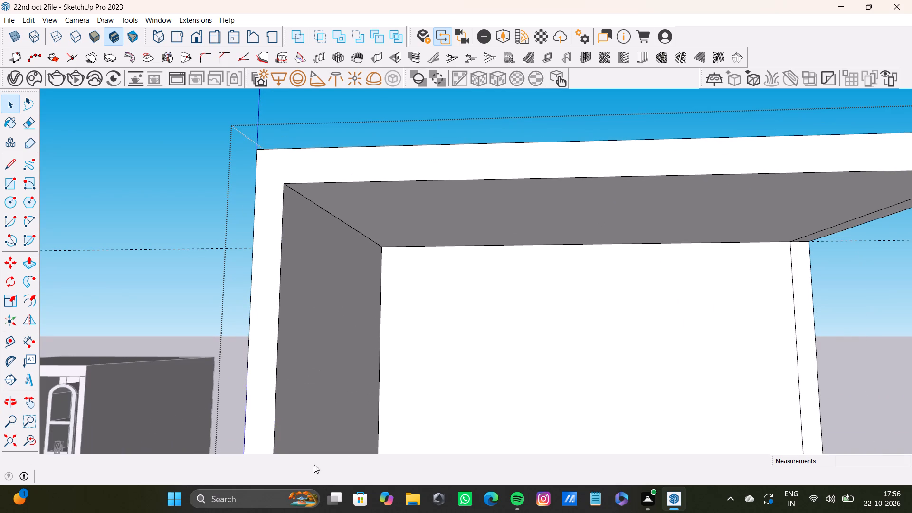
pyautogui.scroll(-8, 314, 465)
pyautogui.scroll(-7, 403, 365)
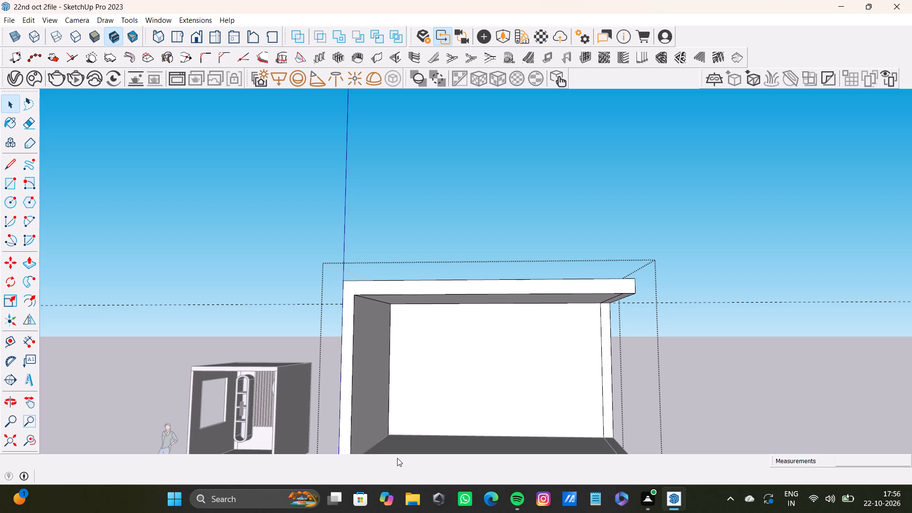
pyautogui.scroll(-17, 385, 460)
pyautogui.moveTo(408, 404); pyautogui.dragTo(403, 377, button='middle')
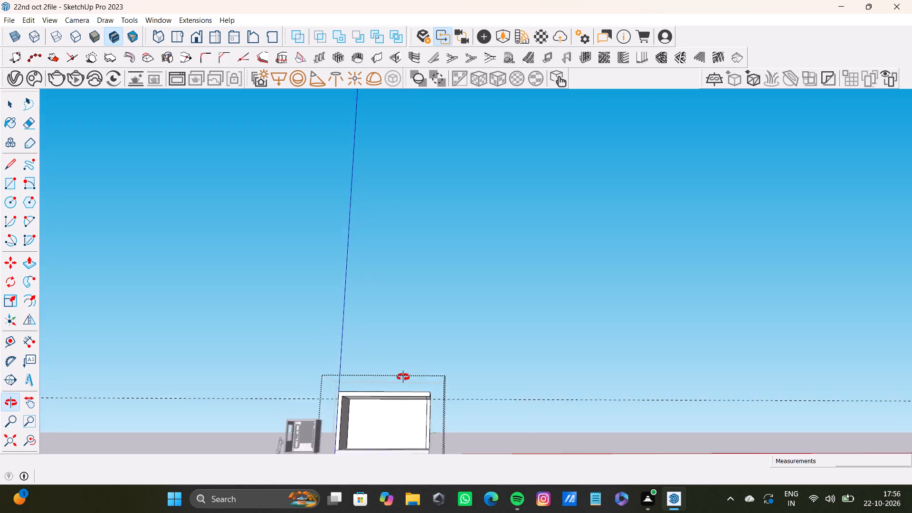
pyautogui.moveTo(403, 377); pyautogui.dragTo(401, 367, button='middle')
pyautogui.scroll(6, 381, 380)
pyautogui.keyDown('shift'); pyautogui.moveTo(370, 397); pyautogui.dragTo(388, 373, button='middle'); pyautogui.keyUp('shift')
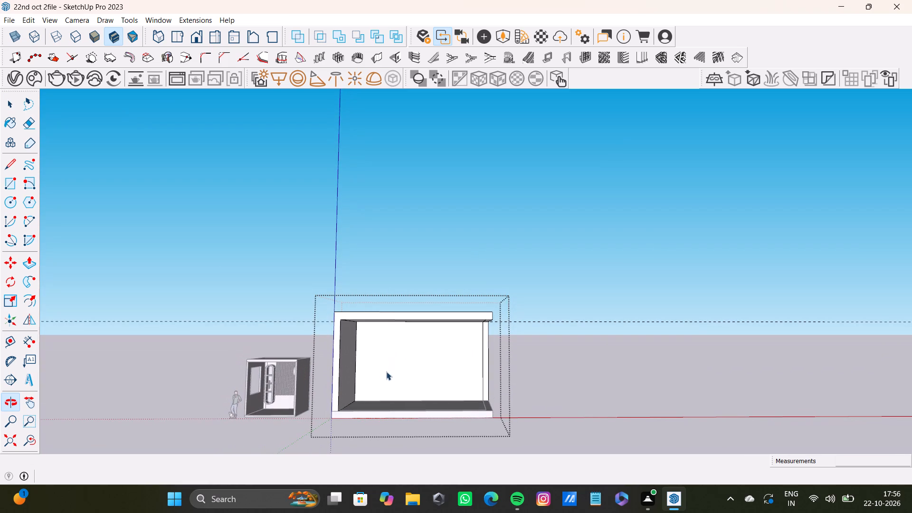
pyautogui.click(384, 369)
pyautogui.scroll(7, 438, 375)
pyautogui.moveTo(439, 367); pyautogui.dragTo(411, 364, button='middle')
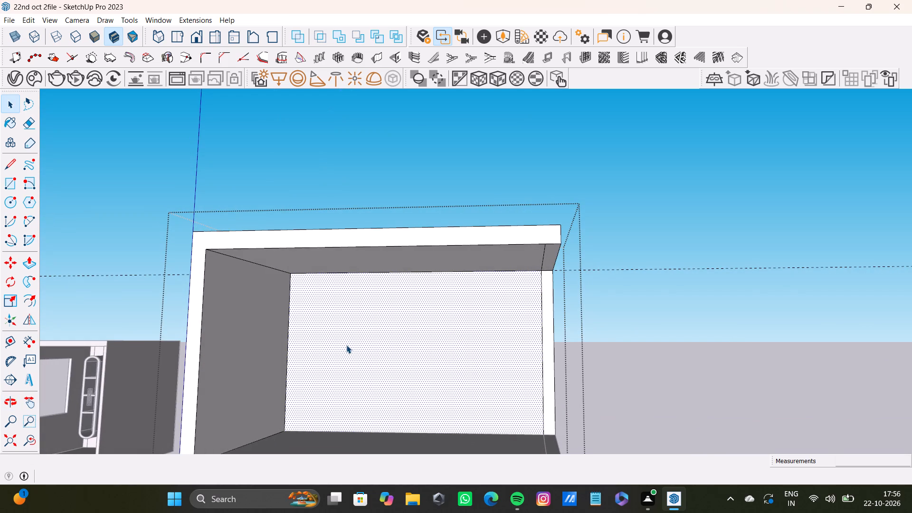
pyautogui.press('t')
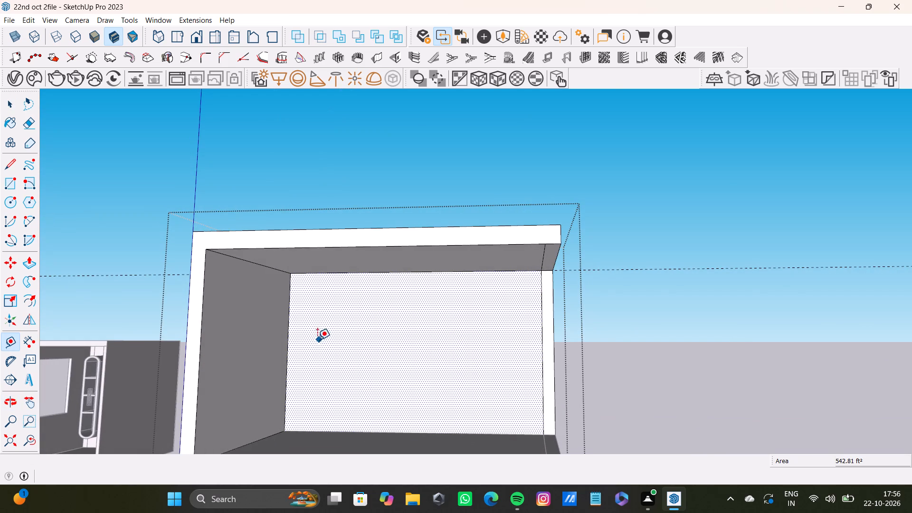
pyautogui.scroll(3, 316, 377)
pyautogui.click(276, 386)
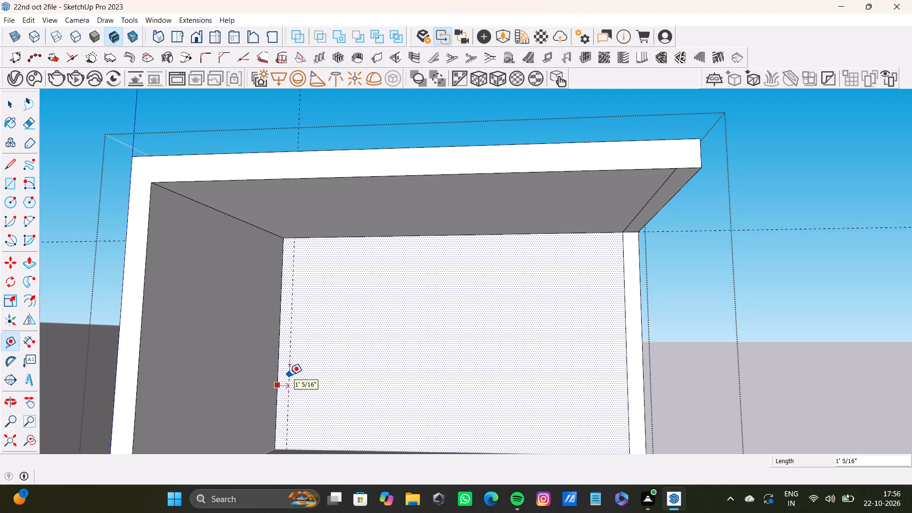
pyautogui.press('1')
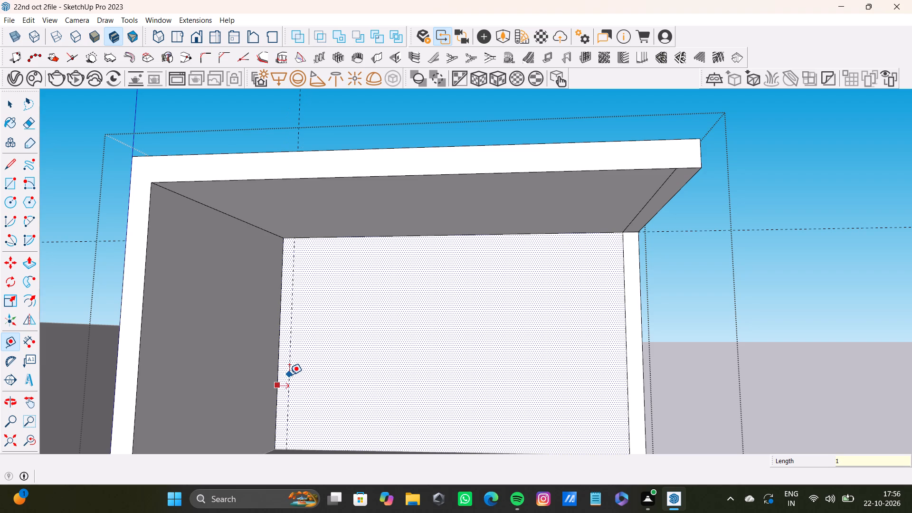
pyautogui.press("'")
pyautogui.press('Return')
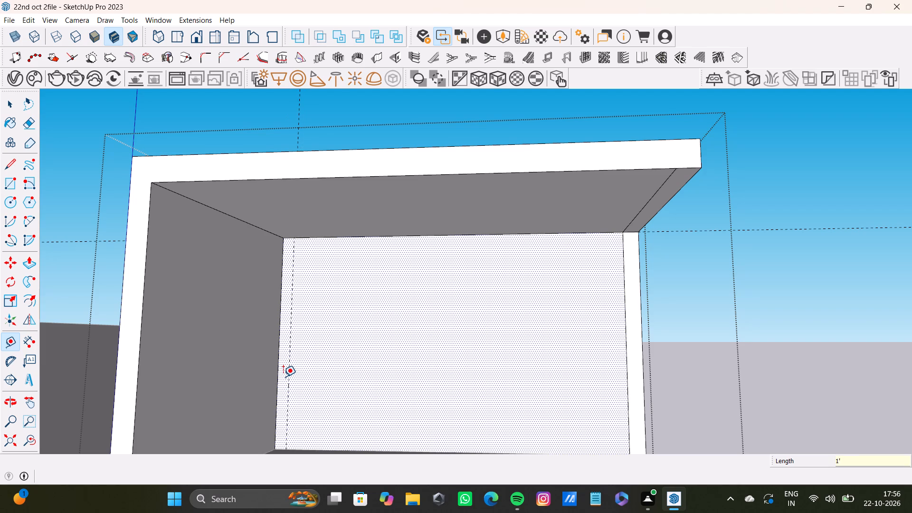
# Place a vertical guide on the back wall about 4' 11" beyond the 1' guide, away from the side wall.
pyautogui.scroll(5, 293, 353)
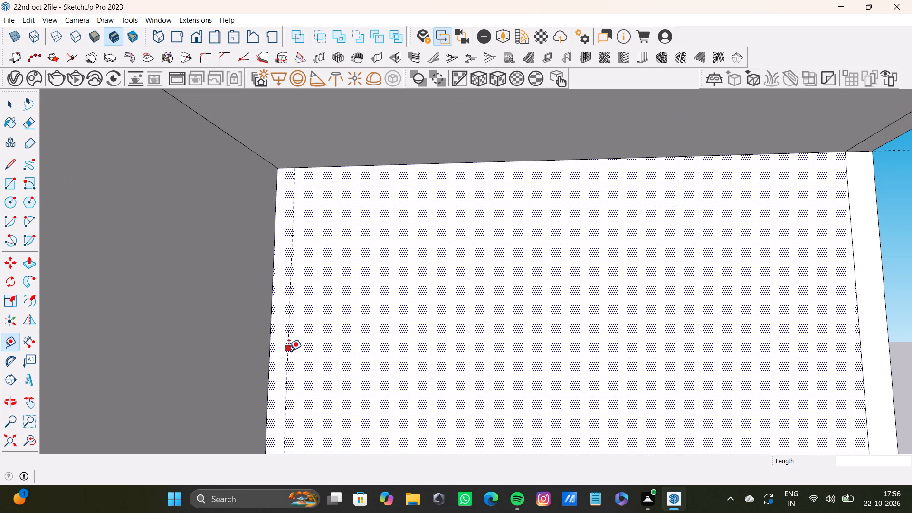
pyautogui.click(289, 351)
pyautogui.scroll(-10, 308, 365)
pyautogui.moveTo(377, 360); pyautogui.dragTo(383, 339, button='middle')
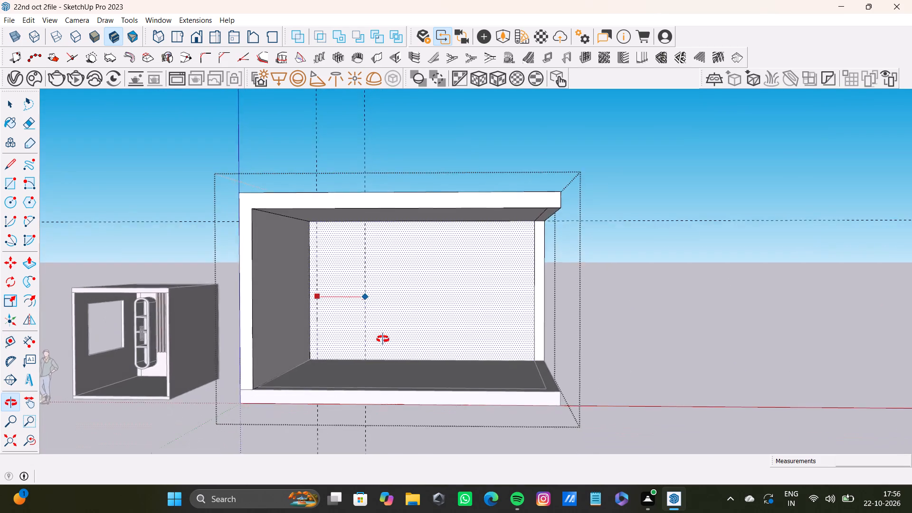
pyautogui.moveTo(383, 339); pyautogui.dragTo(380, 341, button='middle')
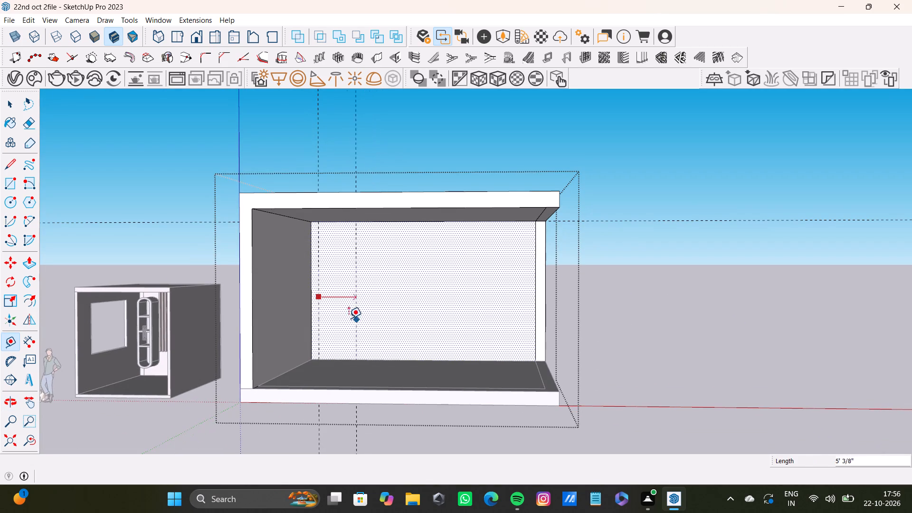
pyautogui.click(355, 323)
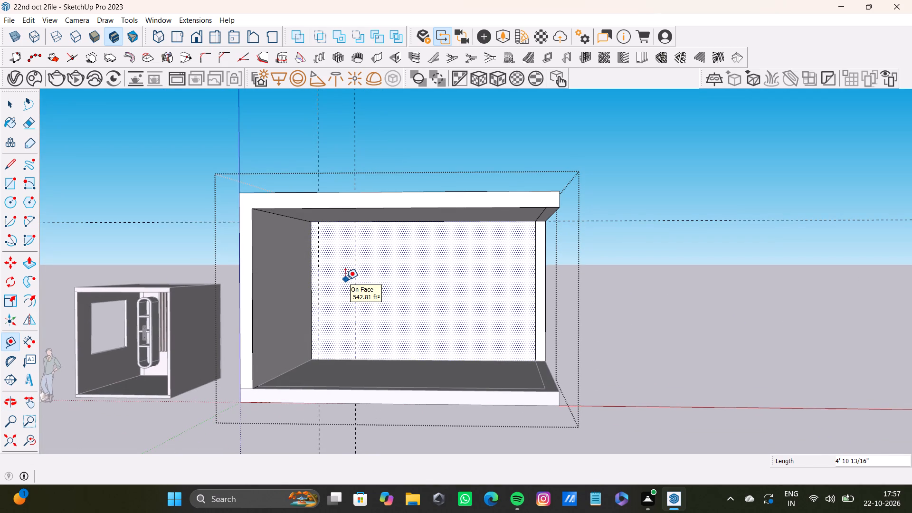
# Place another vertical guide 11" beyond the newest one on the back wall, away from the side wall.
pyautogui.keyDown('shift'); pyautogui.moveTo(346, 279); pyautogui.dragTo(287, 291, button='middle'); pyautogui.keyUp('shift')
pyautogui.scroll(5, 307, 293)
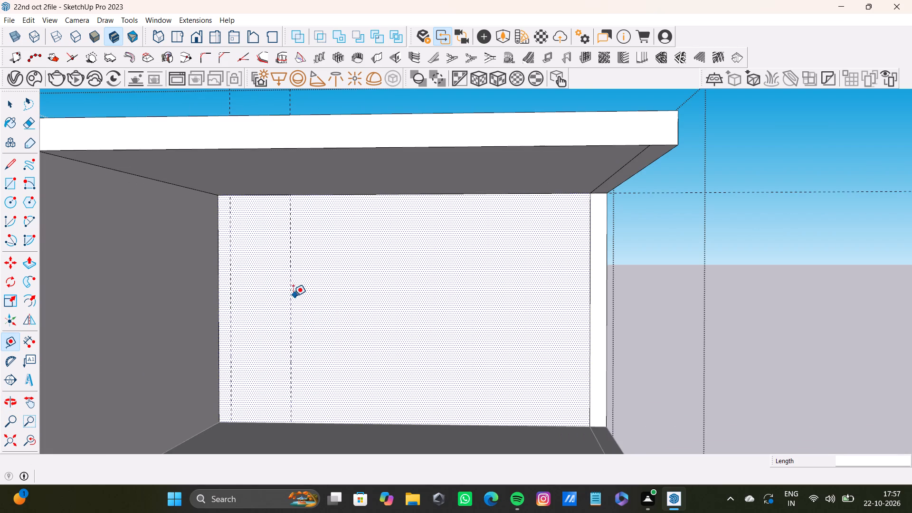
pyautogui.click(292, 297)
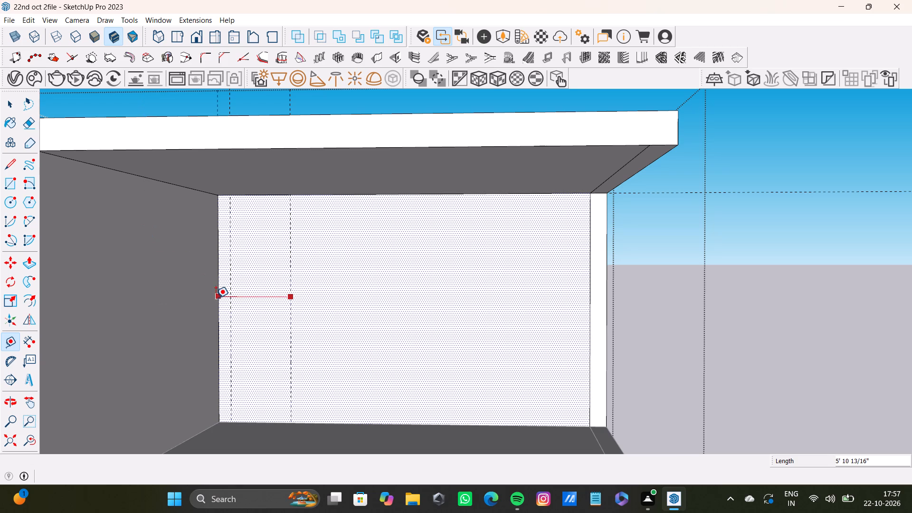
pyautogui.scroll(5, 289, 329)
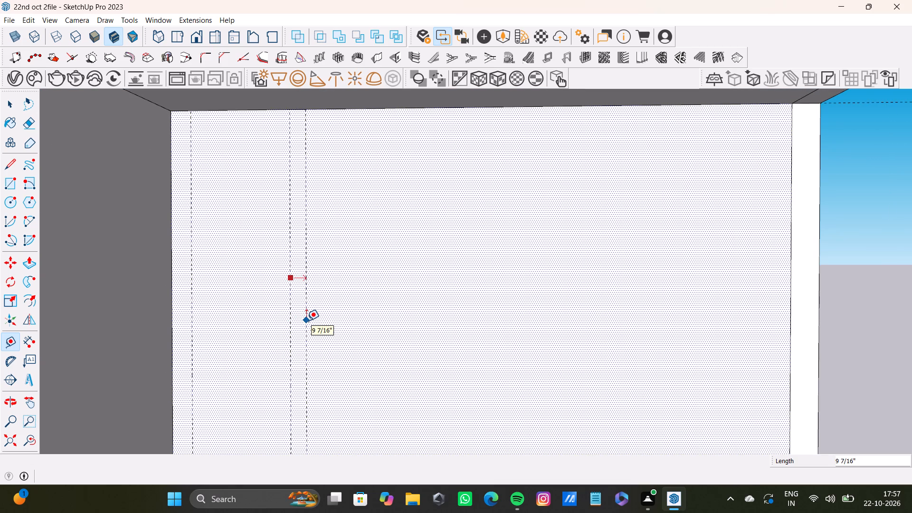
pyautogui.write('11')
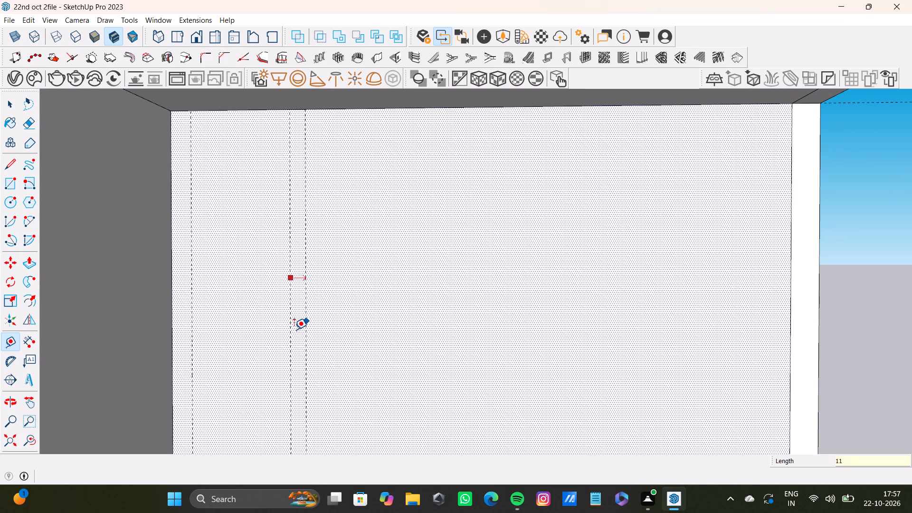
pyautogui.hotkey('shift', '"')
pyautogui.press('Return')
# Place a vertical guide about 17' 6" from the 11" offset guide, toward the back wall's open end.
pyautogui.scroll(-3, 371, 393)
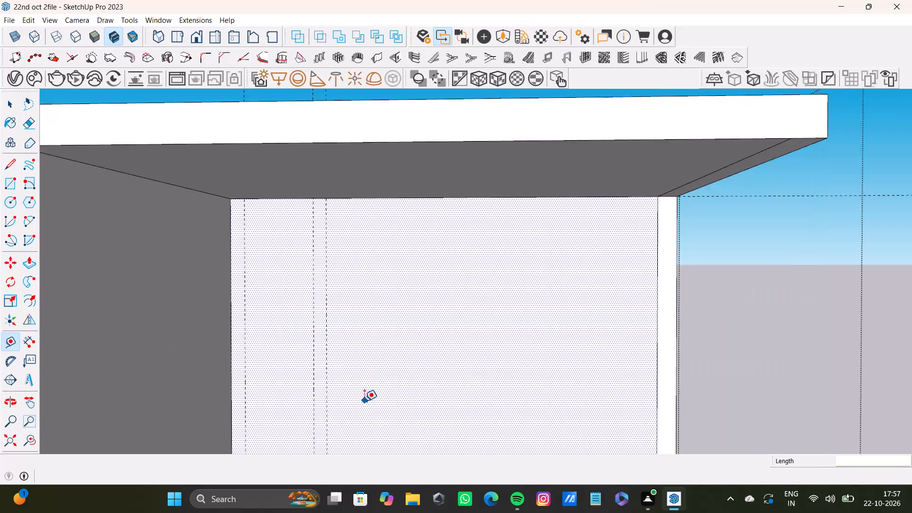
pyautogui.scroll(-4, 364, 401)
pyautogui.keyDown('shift'); pyautogui.moveTo(356, 401); pyautogui.dragTo(324, 401, button='middle'); pyautogui.keyUp('shift')
pyautogui.scroll(3, 344, 395)
pyautogui.click(290, 381)
pyautogui.scroll(-2, 384, 346)
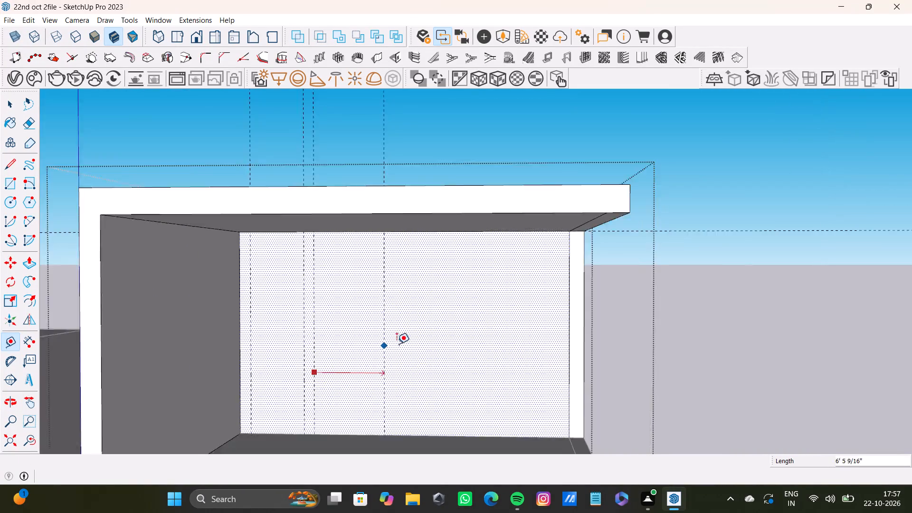
pyautogui.scroll(-2, 397, 344)
pyautogui.keyDown('shift'); pyautogui.moveTo(397, 344); pyautogui.dragTo(333, 310, button='middle'); pyautogui.keyUp('shift')
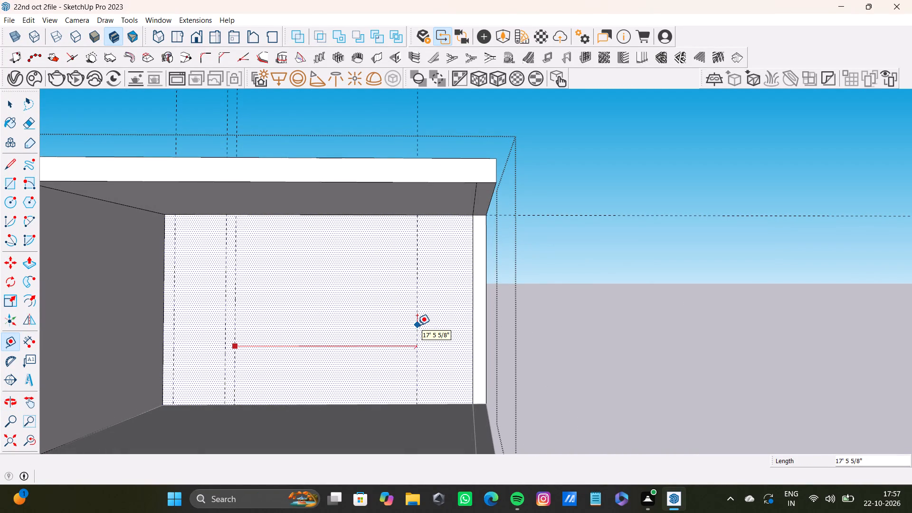
pyautogui.click(417, 325)
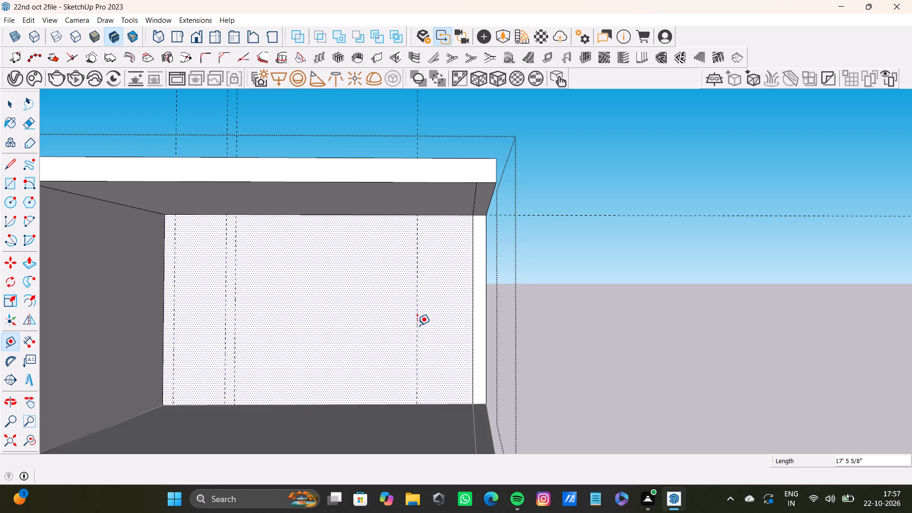
# Place a vertical guide about 4' 11" in from the back wall's open-end edge, and another about 4' 5" back toward that edge.
pyautogui.press('t')
pyautogui.click(473, 326)
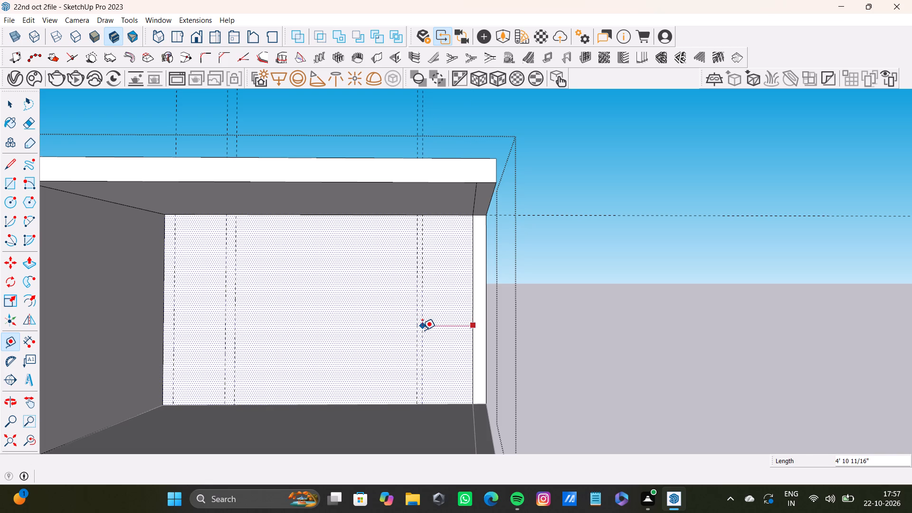
pyautogui.click(422, 330)
pyautogui.click(424, 332)
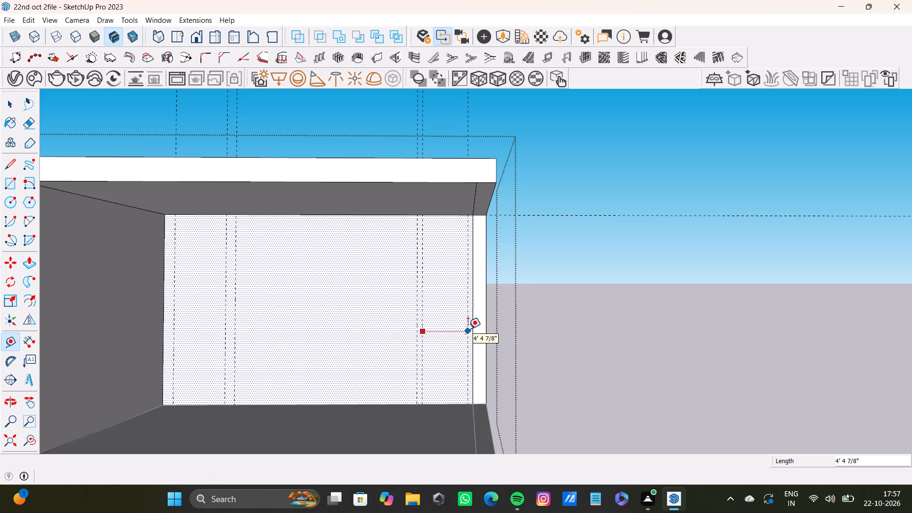
pyautogui.click(468, 329)
pyautogui.press('space')
# Place a horizontal guide on the back wall about 2' 6" below the ceiling edge, and exit the room group.
pyautogui.scroll(-4, 265, 289)
pyautogui.moveTo(265, 300); pyautogui.dragTo(318, 291, button='middle')
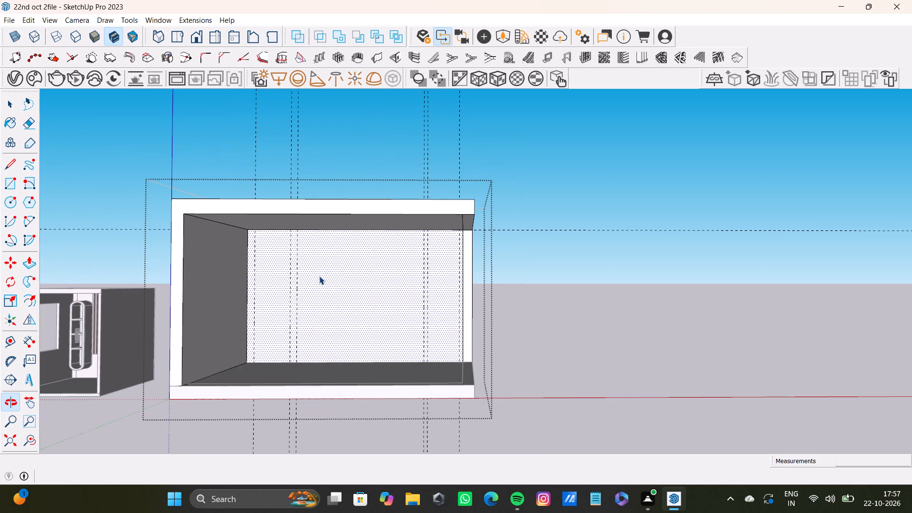
pyautogui.press('t')
pyautogui.scroll(3, 323, 273)
pyautogui.click(317, 216)
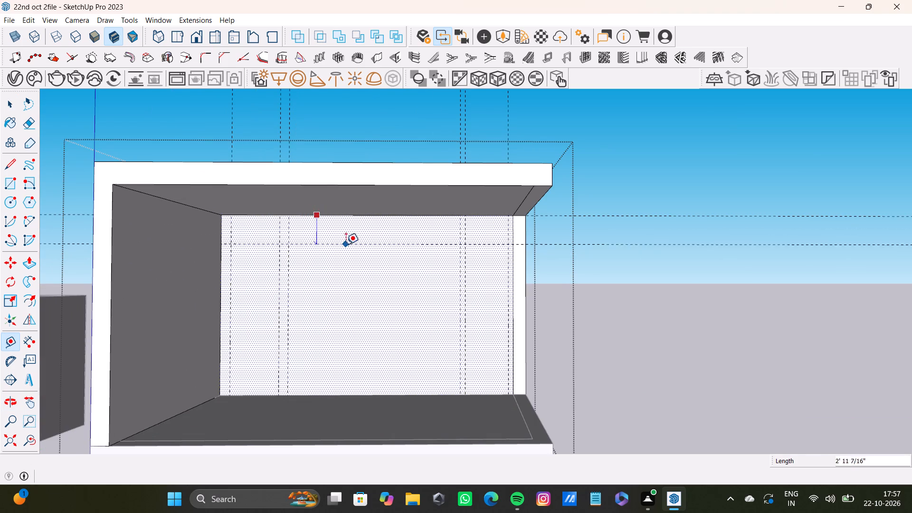
pyautogui.moveTo(346, 244); pyautogui.dragTo(334, 204, button='middle')
pyautogui.scroll(1, 334, 203)
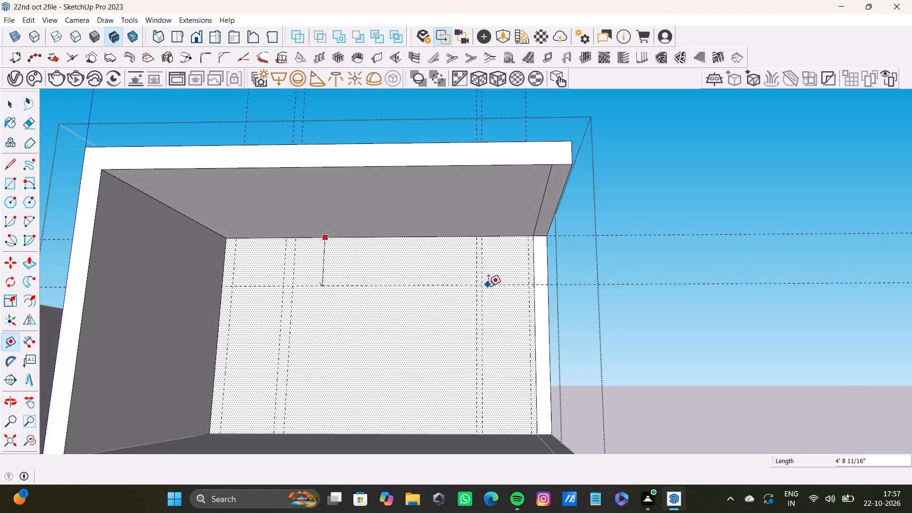
pyautogui.scroll(-3, 455, 282)
pyautogui.keyDown('shift'); pyautogui.moveTo(455, 282); pyautogui.dragTo(455, 327, button='middle'); pyautogui.keyUp('shift')
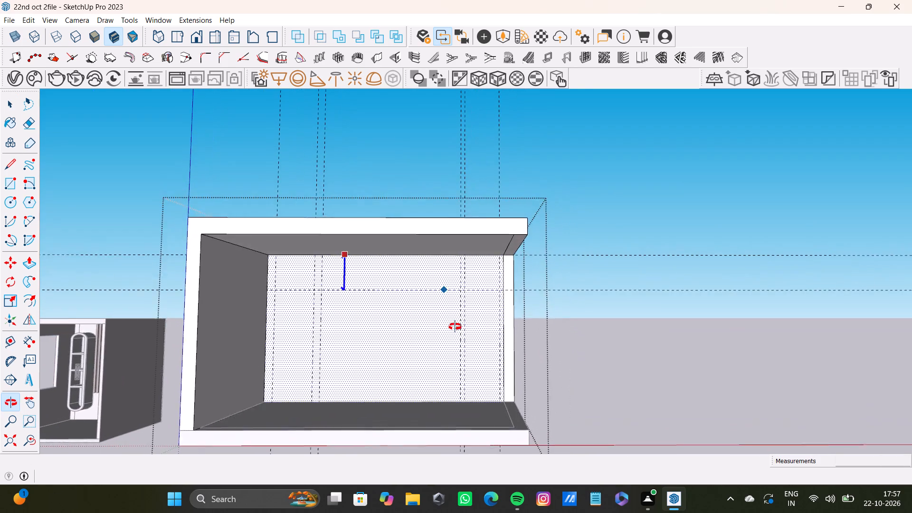
pyautogui.keyDown('shift'); pyautogui.moveTo(455, 327); pyautogui.dragTo(406, 301, button='middle'); pyautogui.keyUp('shift')
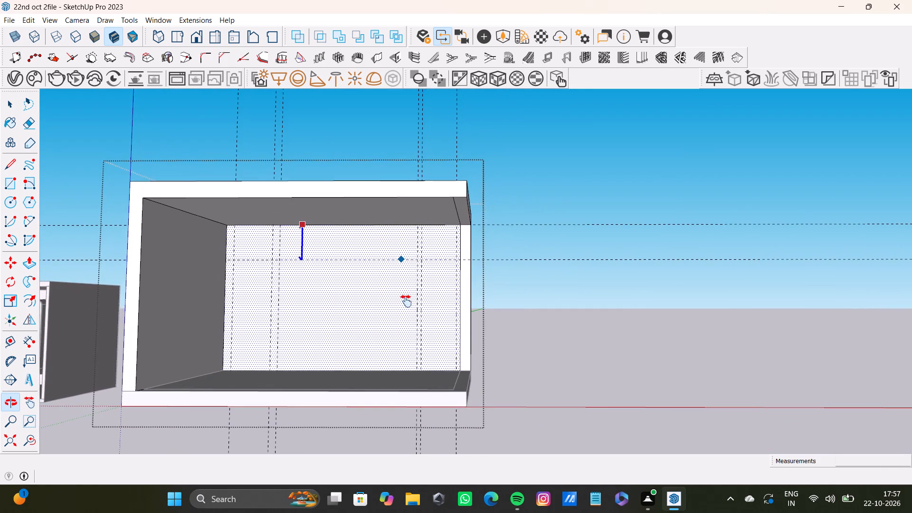
pyautogui.keyDown('shift'); pyautogui.moveTo(406, 301); pyautogui.dragTo(425, 295, button='middle'); pyautogui.keyUp('shift')
pyautogui.scroll(4, 344, 286)
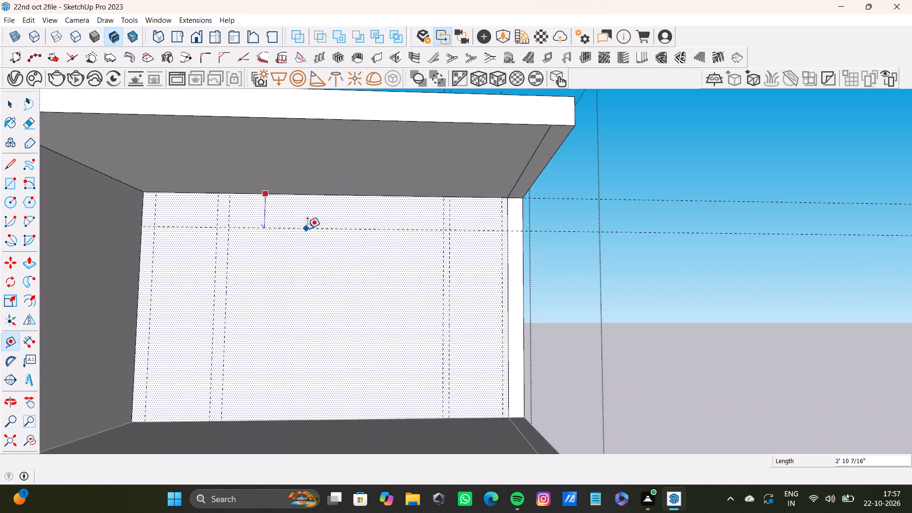
pyautogui.click(342, 225)
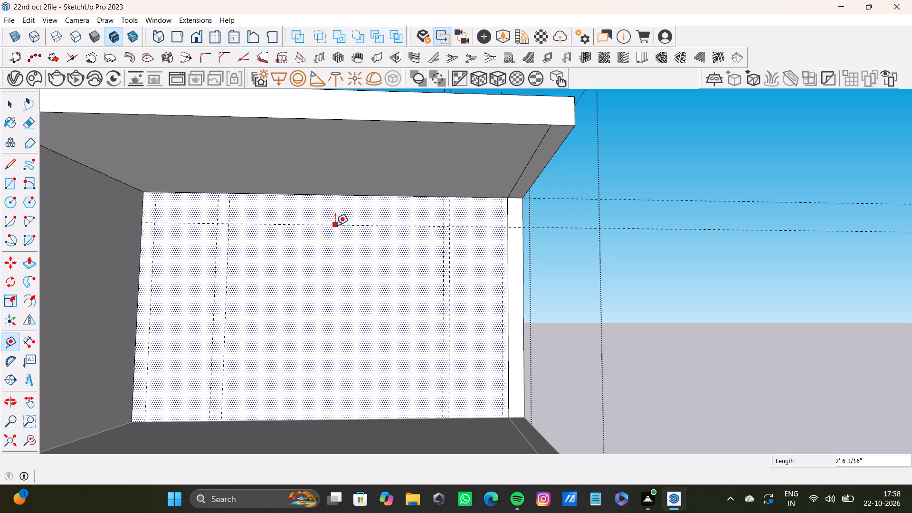
pyautogui.press('space')
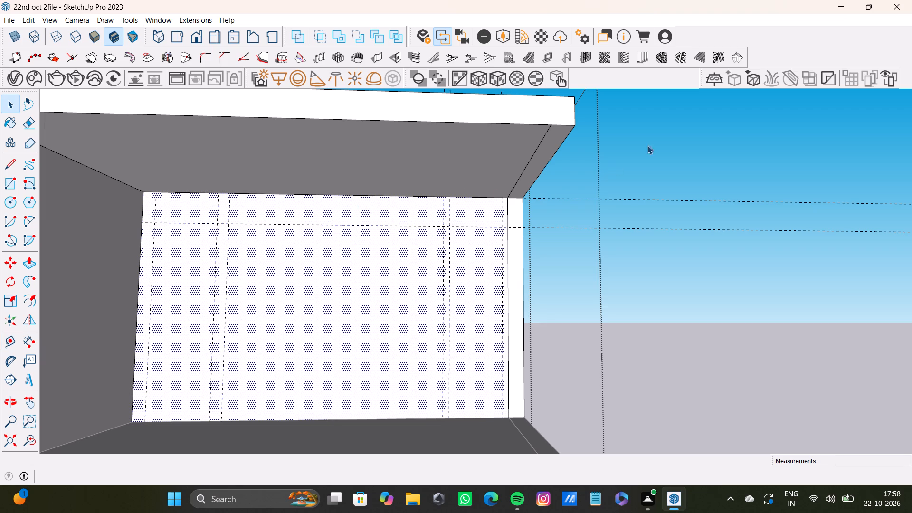
pyautogui.click(647, 145)
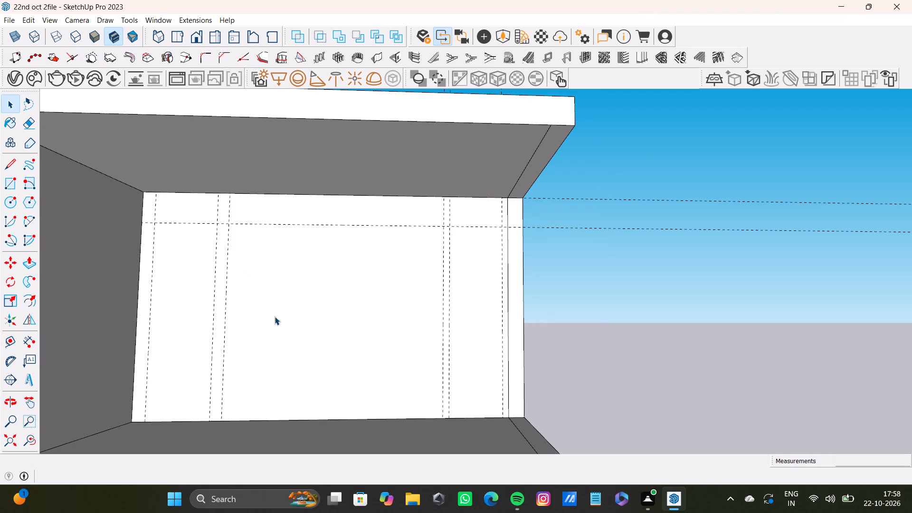
# Place a vertical guide about 9' 8" from the 11" offset guide, toward the middle of the back wall.
pyautogui.press('t')
pyautogui.click(225, 386)
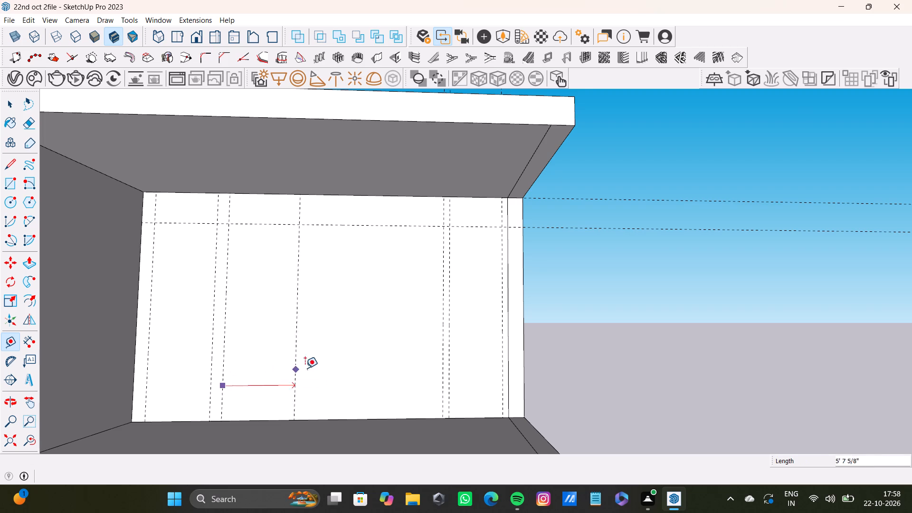
pyautogui.scroll(-3, 330, 360)
pyautogui.moveTo(330, 362); pyautogui.dragTo(285, 366, button='middle')
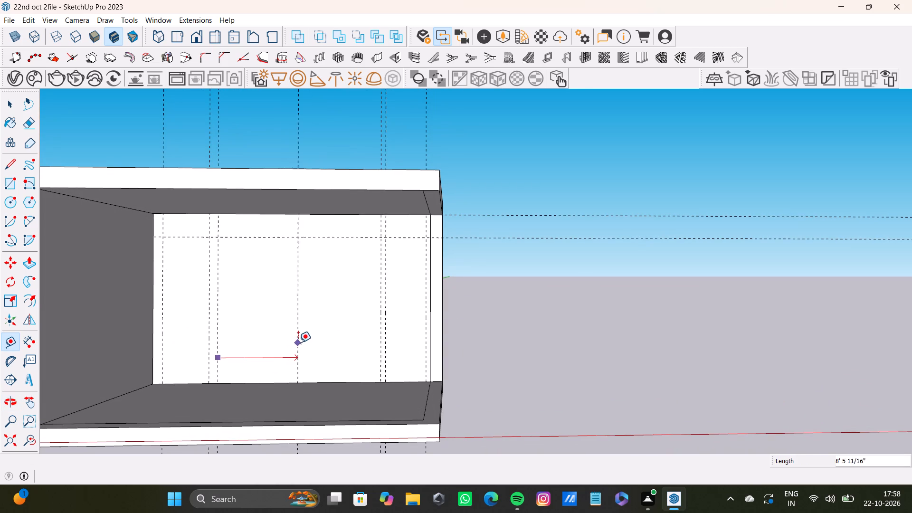
pyautogui.click(308, 345)
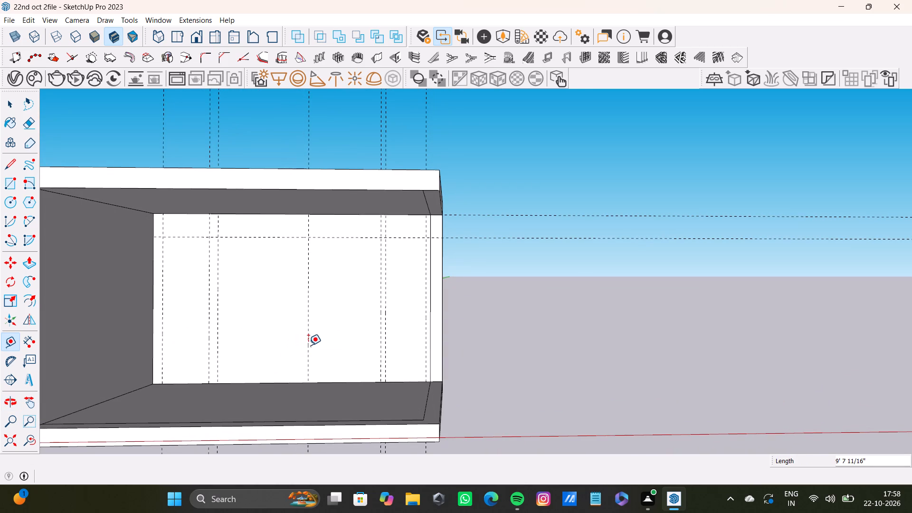
# Place a second vertical guide close beside the mid-wall guide, on its open-end side.
pyautogui.click(306, 345)
pyautogui.scroll(7, 315, 345)
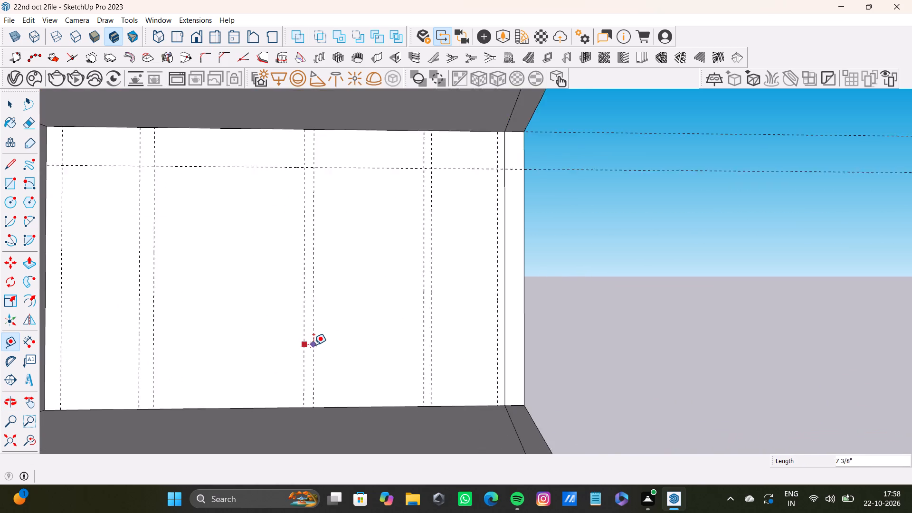
pyautogui.click(311, 370)
pyautogui.scroll(-5, 311, 370)
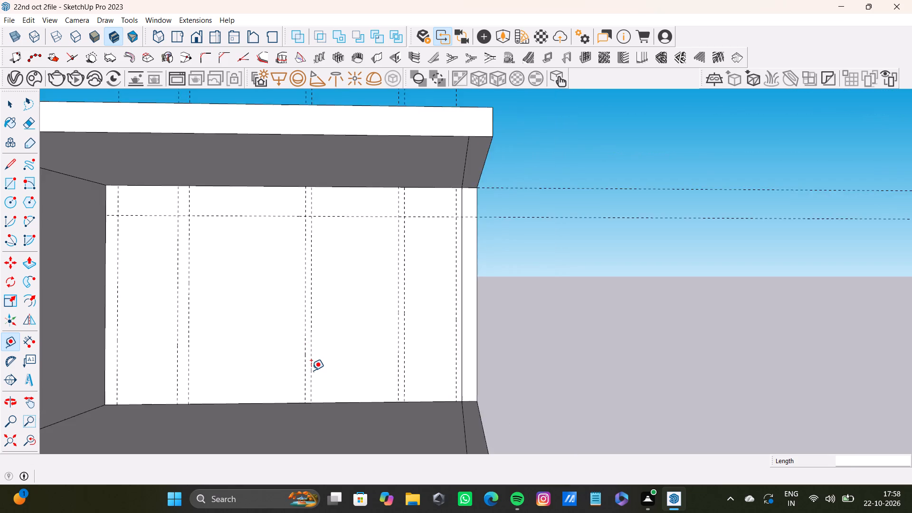
pyautogui.scroll(-1, 311, 370)
pyautogui.moveTo(311, 370); pyautogui.dragTo(303, 365, button='middle')
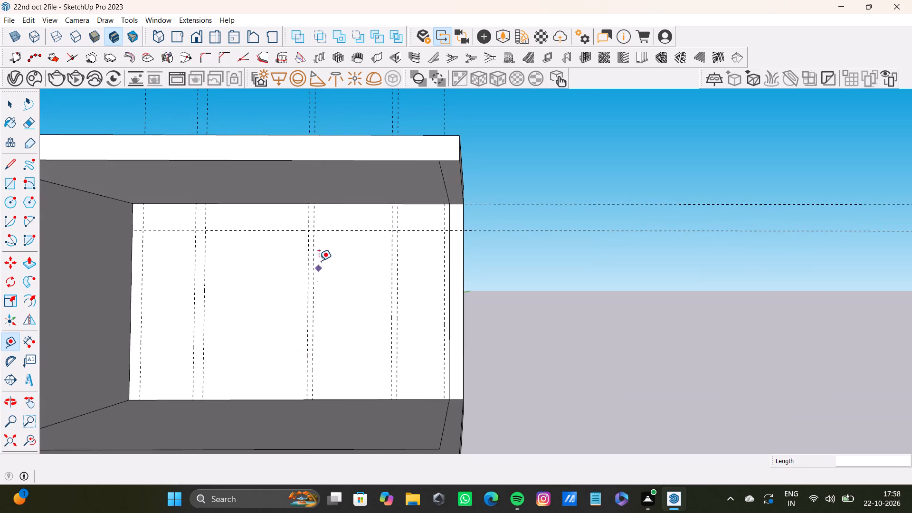
# Place a second horizontal guide on the back wall about 2' 6" below the first one.
pyautogui.press('t')
pyautogui.click(338, 228)
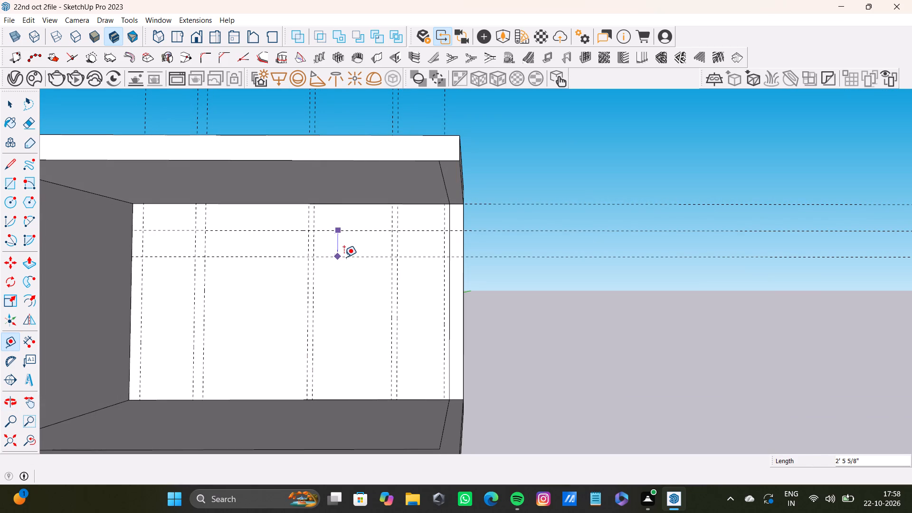
pyautogui.click(344, 257)
pyautogui.scroll(5, 253, 235)
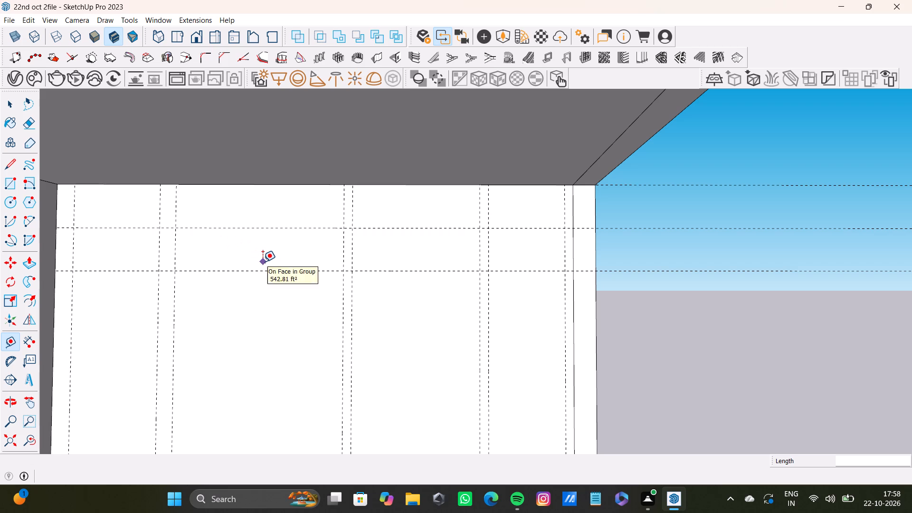
# Draw a rectangle about 9' 8" by 15' 9" on the back wall, from the upper horizontal guide down to the floor between the vertical guides.
pyautogui.press('r')
pyautogui.click(174, 226)
pyautogui.scroll(-8, 248, 305)
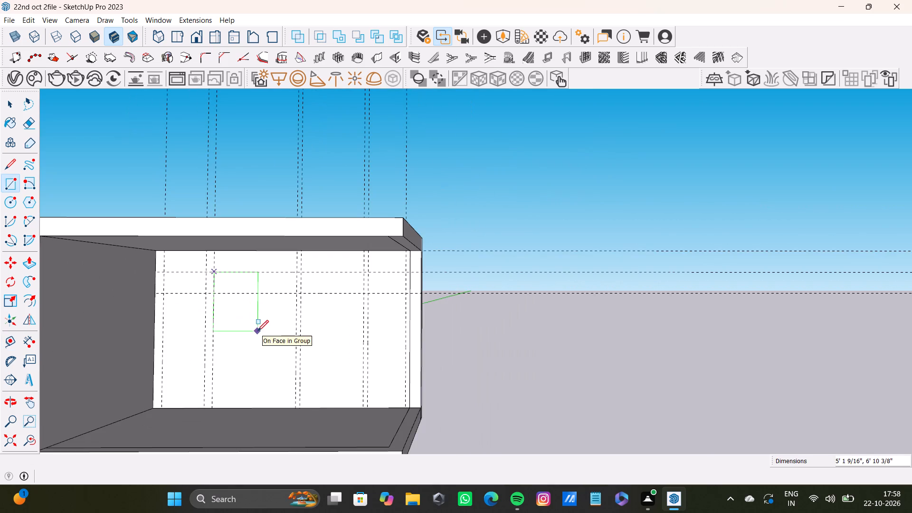
pyautogui.moveTo(257, 331); pyautogui.dragTo(257, 310, button='middle')
pyautogui.scroll(5, 257, 311)
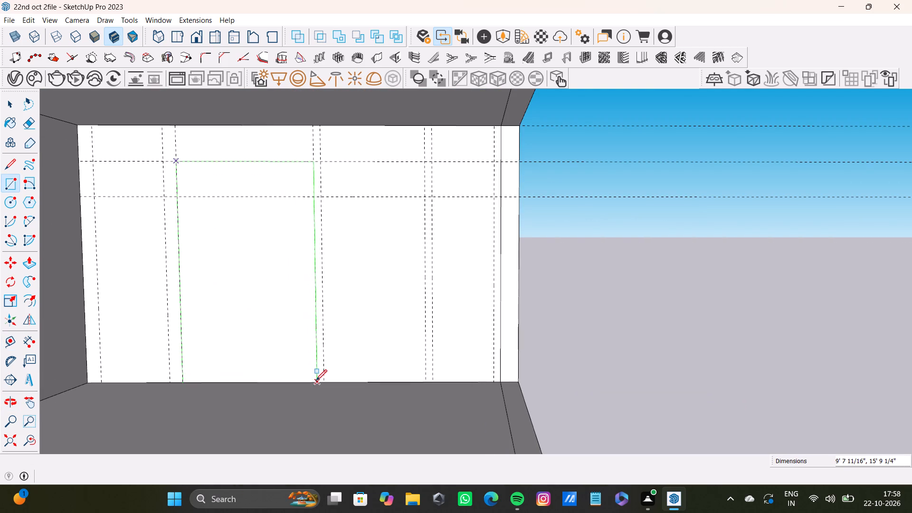
pyautogui.click(316, 381)
pyautogui.moveTo(299, 328); pyautogui.dragTo(313, 324, button='middle')
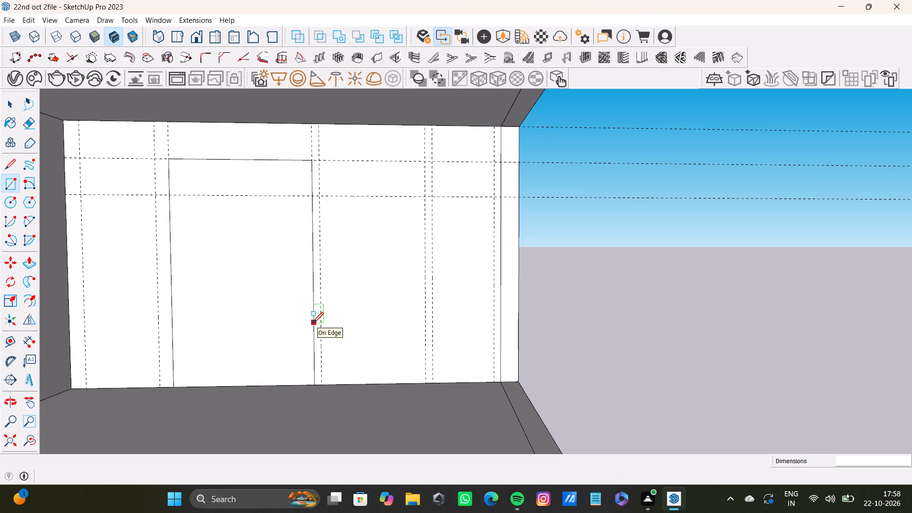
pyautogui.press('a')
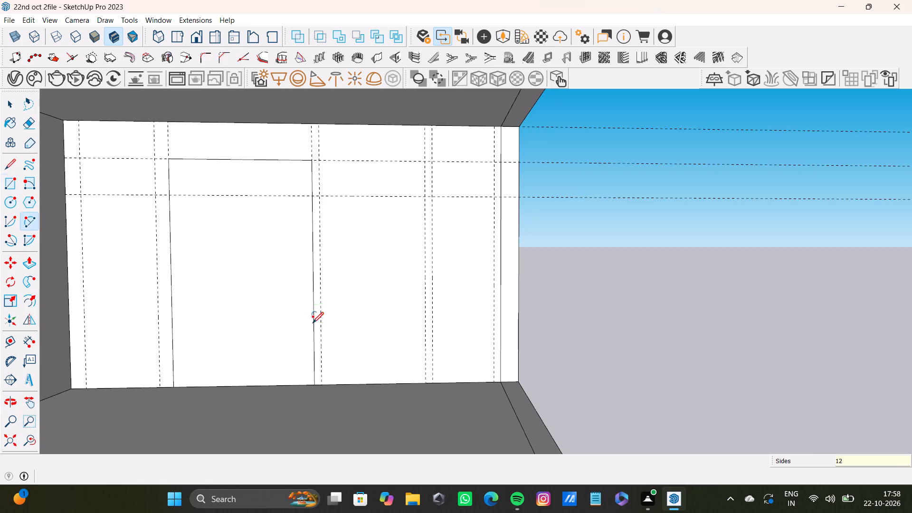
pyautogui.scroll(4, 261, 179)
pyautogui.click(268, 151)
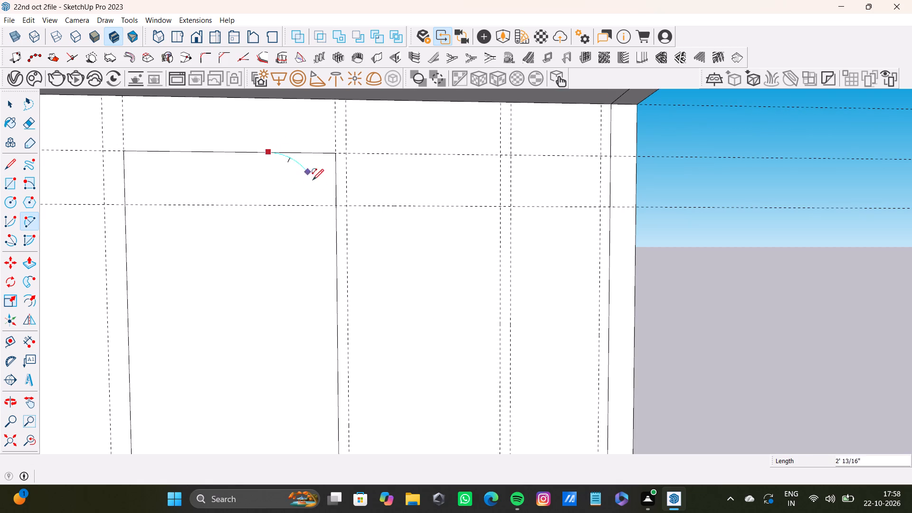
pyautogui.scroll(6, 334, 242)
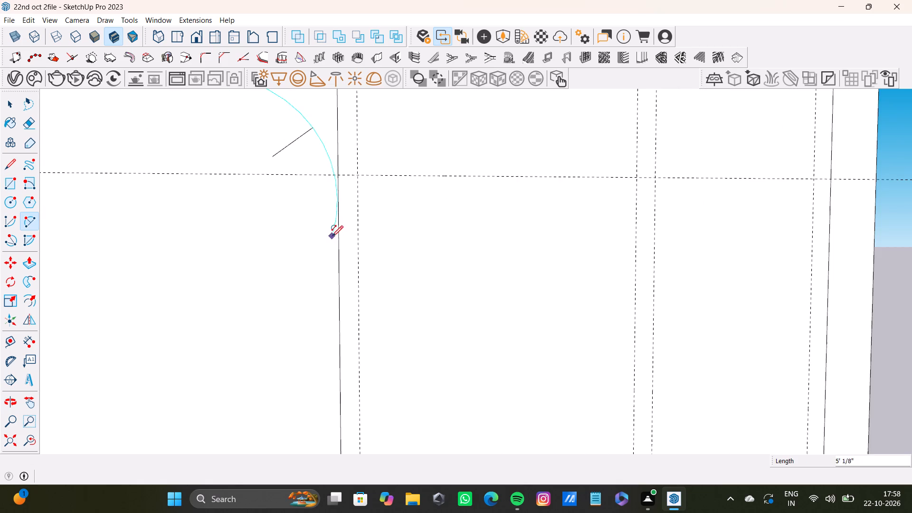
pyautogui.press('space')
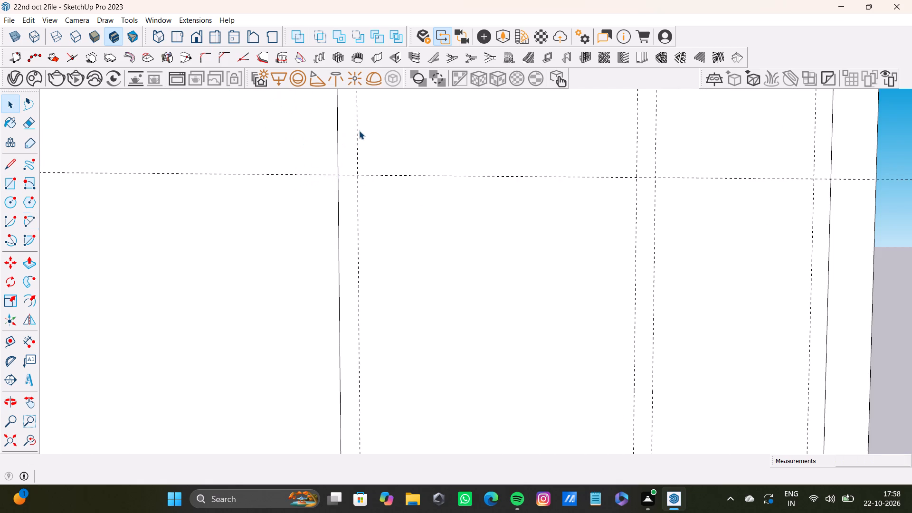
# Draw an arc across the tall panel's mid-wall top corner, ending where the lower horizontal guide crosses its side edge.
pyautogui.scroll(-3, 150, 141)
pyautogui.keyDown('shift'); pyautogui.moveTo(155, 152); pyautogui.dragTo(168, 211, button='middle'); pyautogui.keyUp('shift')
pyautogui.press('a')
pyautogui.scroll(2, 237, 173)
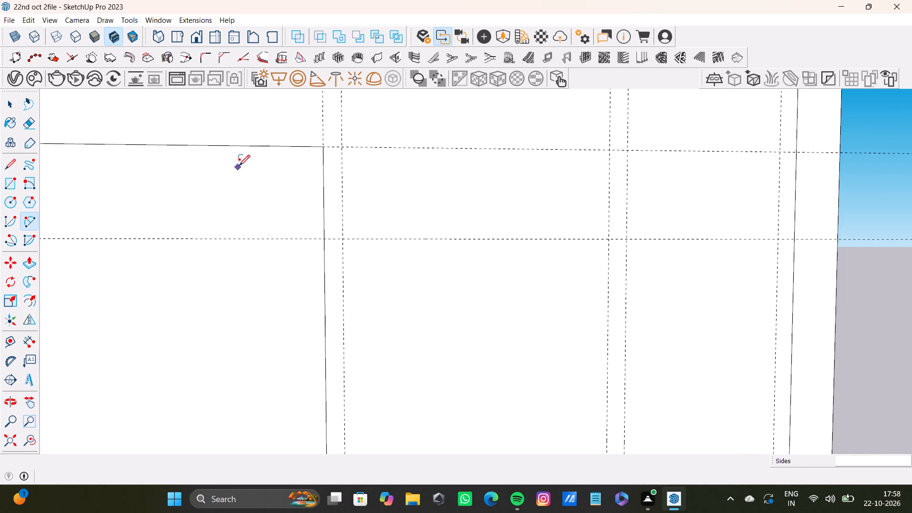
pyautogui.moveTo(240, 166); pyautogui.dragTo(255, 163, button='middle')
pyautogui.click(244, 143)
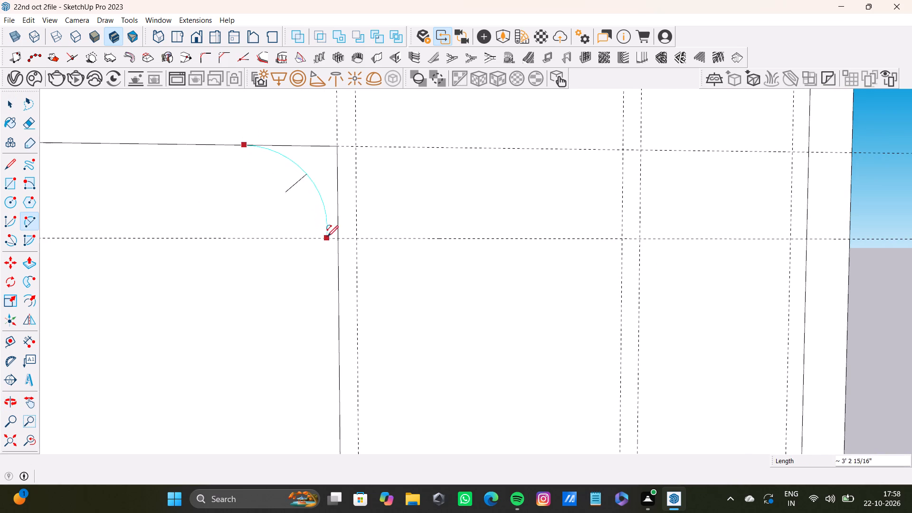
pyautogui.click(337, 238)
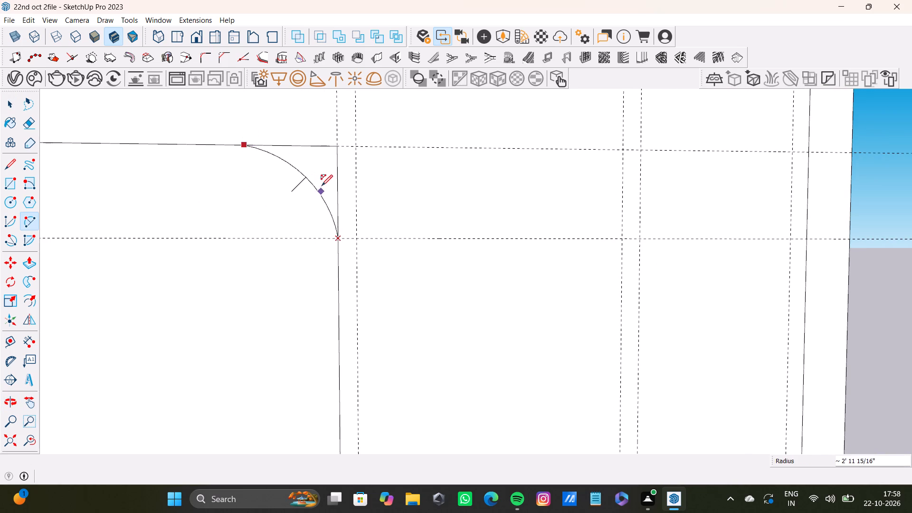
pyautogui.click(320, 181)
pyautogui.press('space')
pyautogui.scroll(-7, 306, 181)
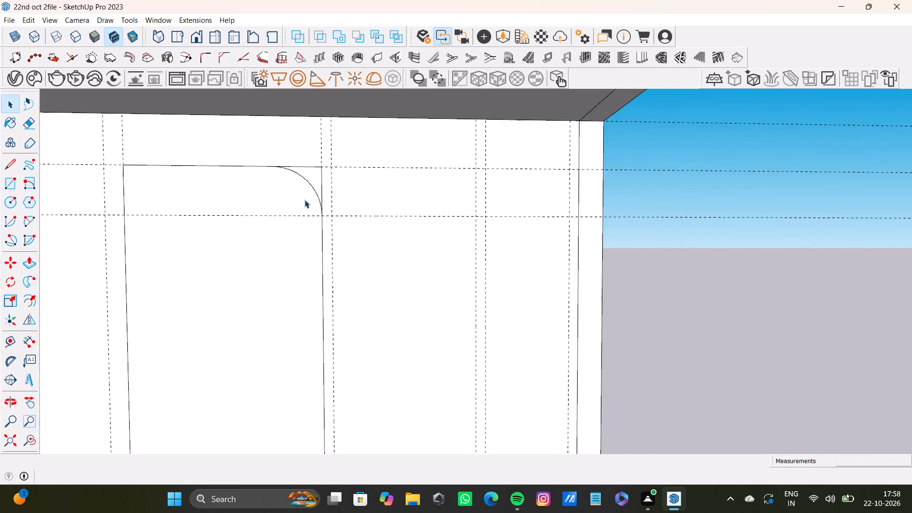
# Draw a second panel rectangle beside the tall one, from the lower horizontal guide down to the floor between the vertical guides.
pyautogui.keyDown('shift'); pyautogui.moveTo(305, 207); pyautogui.dragTo(294, 215, button='middle'); pyautogui.keyUp('shift')
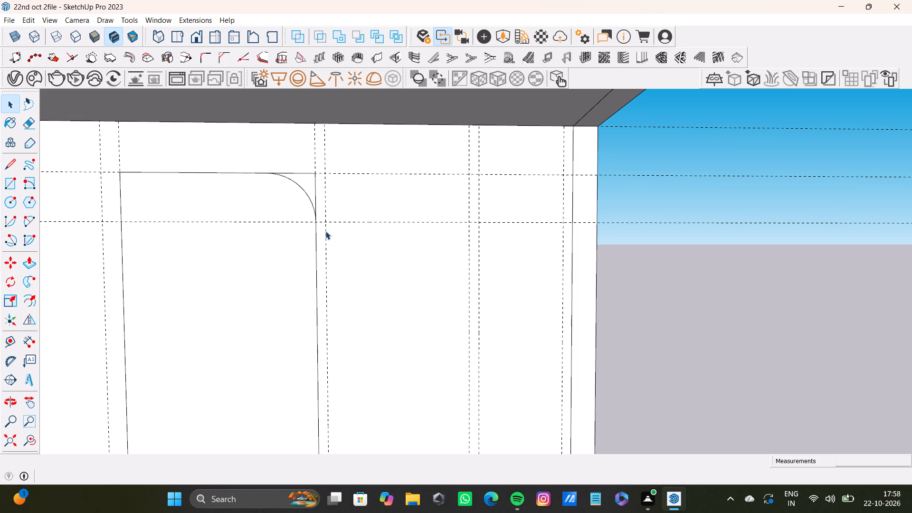
pyautogui.press('r')
pyautogui.click(326, 224)
pyautogui.scroll(-2, 377, 317)
pyautogui.keyDown('shift'); pyautogui.moveTo(386, 322); pyautogui.dragTo(357, 241, button='middle'); pyautogui.keyUp('shift')
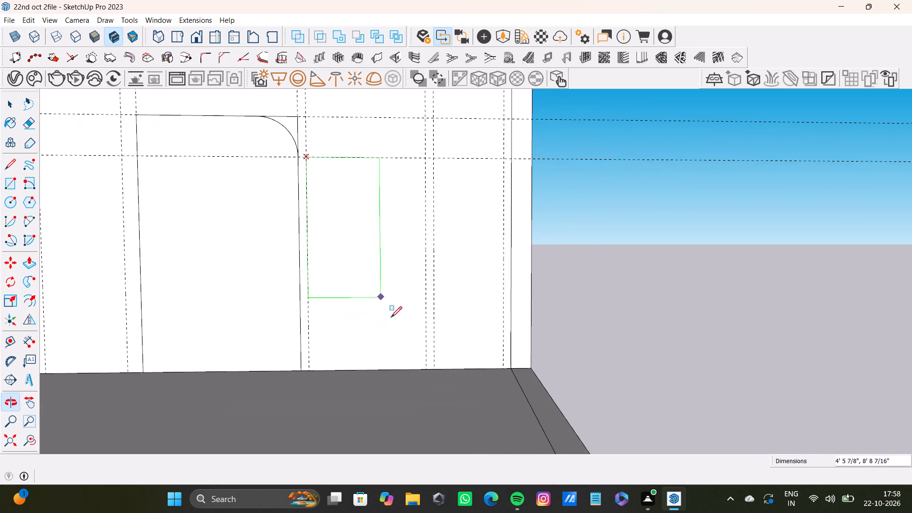
pyautogui.click(426, 368)
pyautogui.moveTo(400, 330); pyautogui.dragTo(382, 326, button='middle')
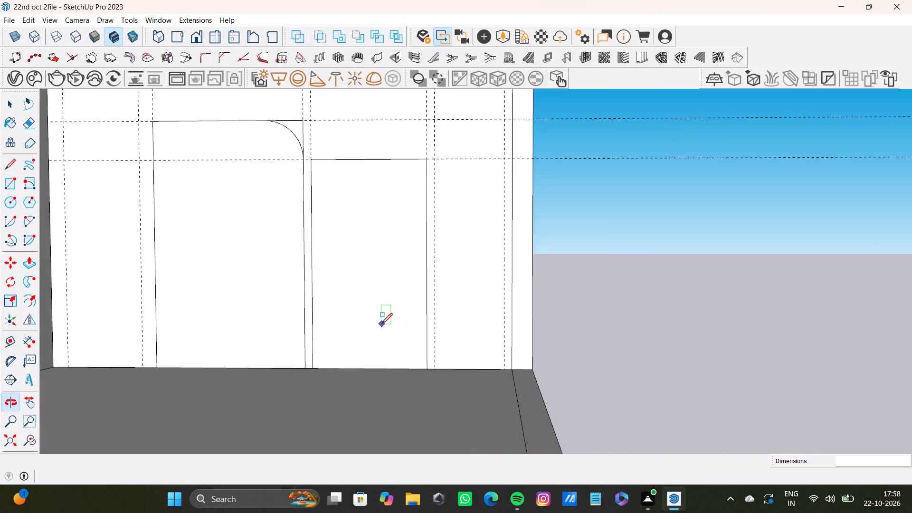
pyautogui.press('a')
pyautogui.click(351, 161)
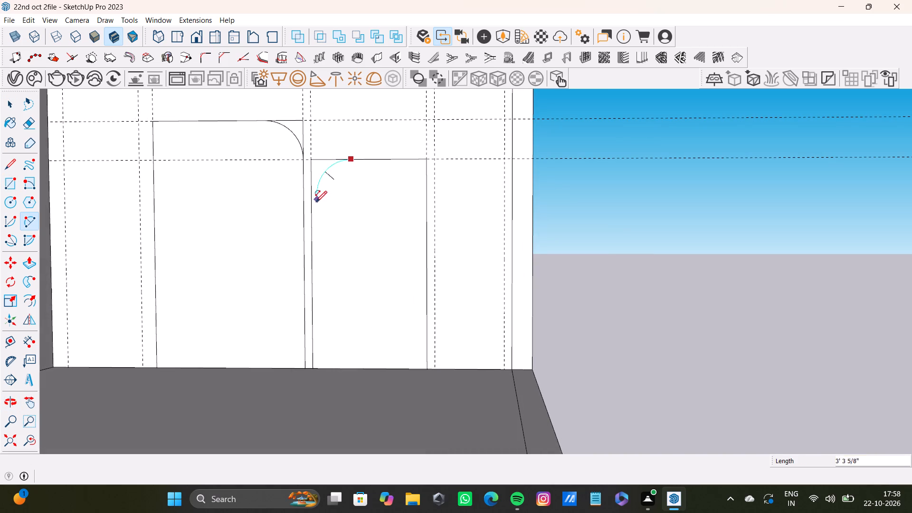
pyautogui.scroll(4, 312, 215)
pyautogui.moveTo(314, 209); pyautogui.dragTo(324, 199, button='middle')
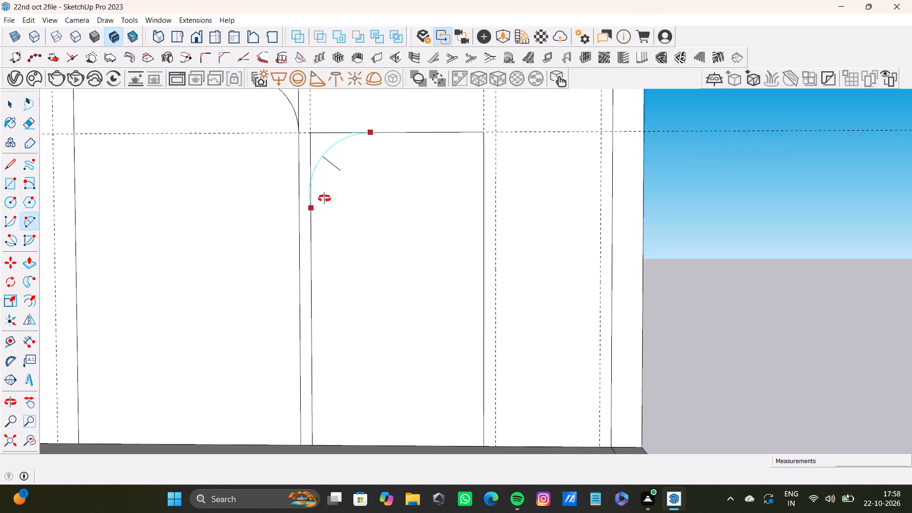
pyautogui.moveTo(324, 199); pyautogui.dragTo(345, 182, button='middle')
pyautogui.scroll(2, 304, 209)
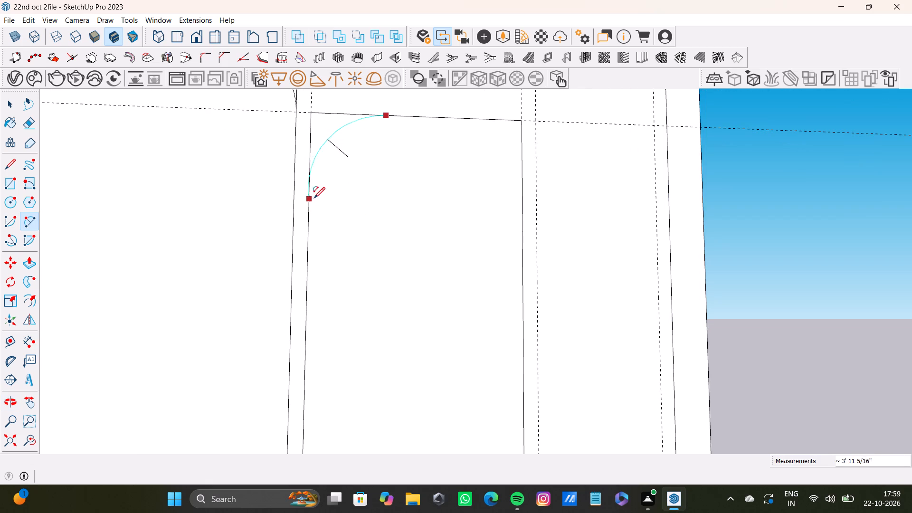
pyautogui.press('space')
# Round the shorter panel's top corner nearest the tall panel with an arc of about 3' 10" radius.
pyautogui.press('a')
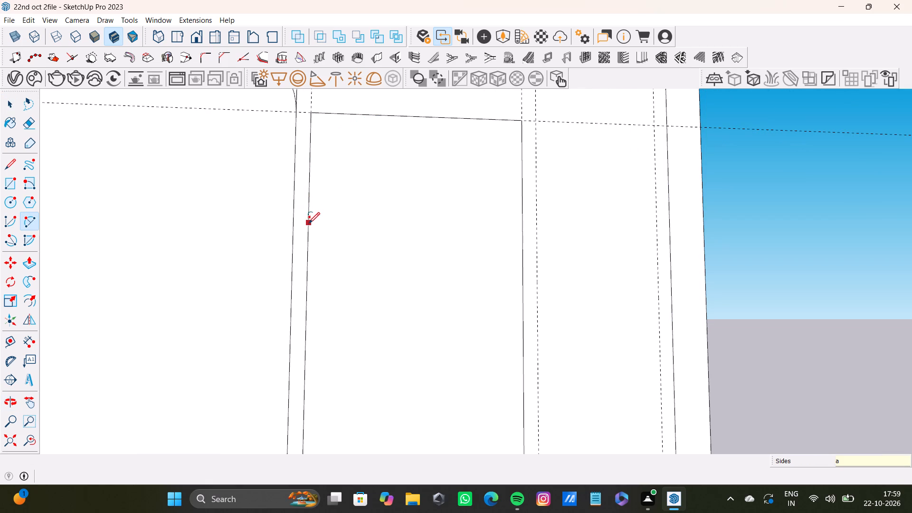
pyautogui.click(309, 223)
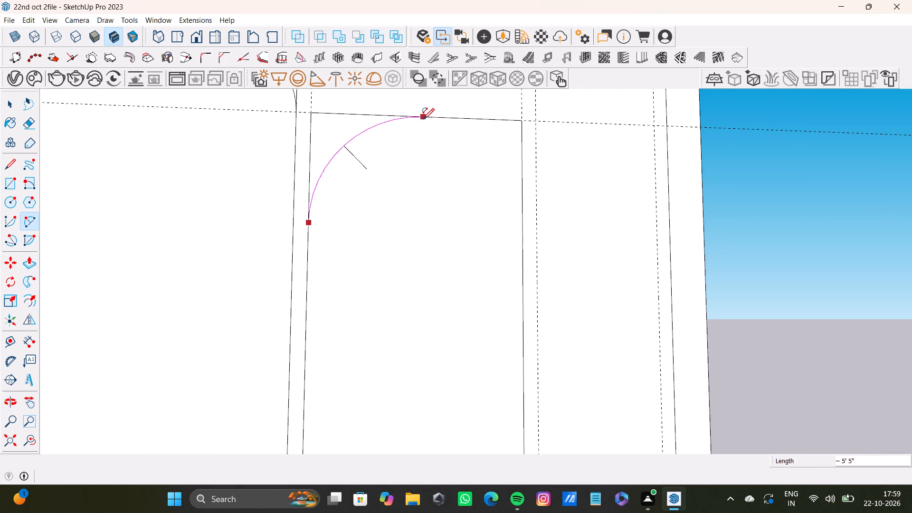
pyautogui.click(424, 119)
pyautogui.click(363, 125)
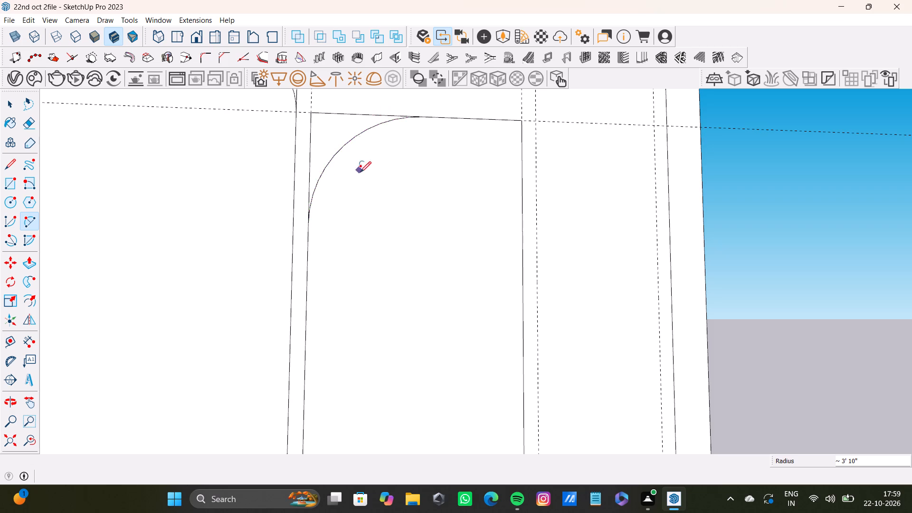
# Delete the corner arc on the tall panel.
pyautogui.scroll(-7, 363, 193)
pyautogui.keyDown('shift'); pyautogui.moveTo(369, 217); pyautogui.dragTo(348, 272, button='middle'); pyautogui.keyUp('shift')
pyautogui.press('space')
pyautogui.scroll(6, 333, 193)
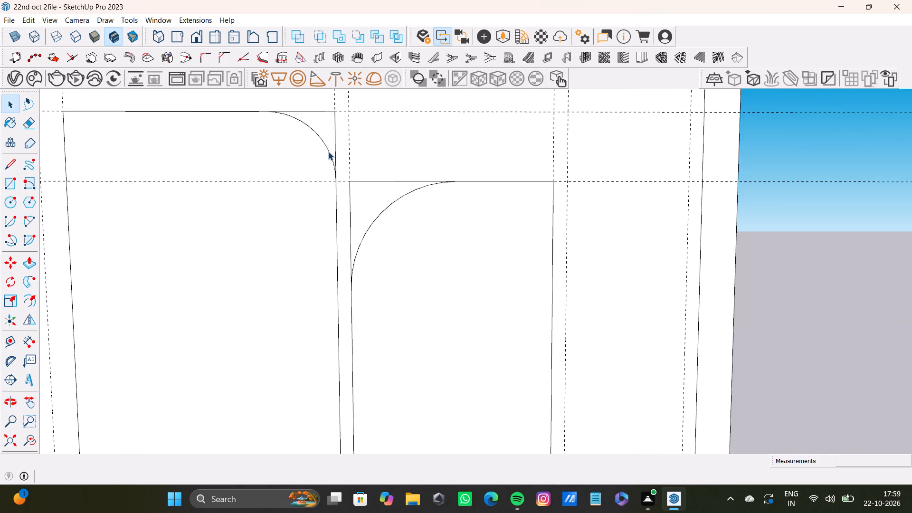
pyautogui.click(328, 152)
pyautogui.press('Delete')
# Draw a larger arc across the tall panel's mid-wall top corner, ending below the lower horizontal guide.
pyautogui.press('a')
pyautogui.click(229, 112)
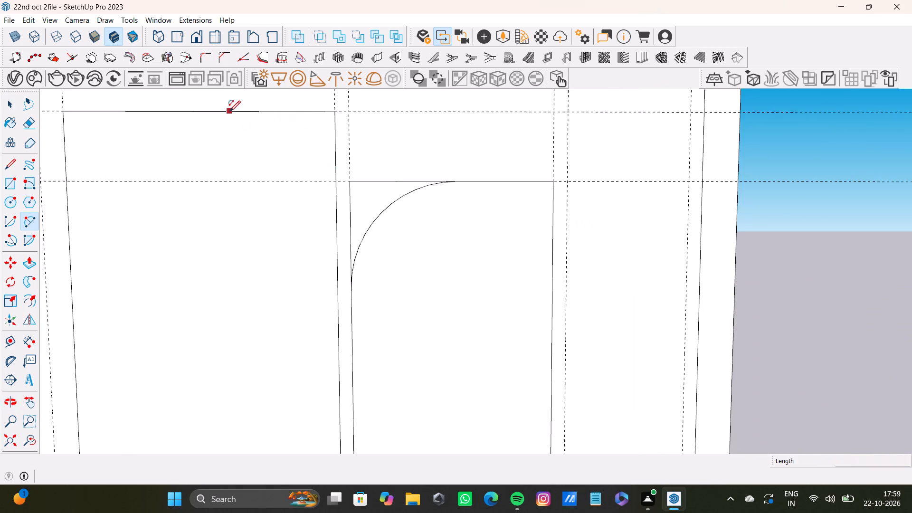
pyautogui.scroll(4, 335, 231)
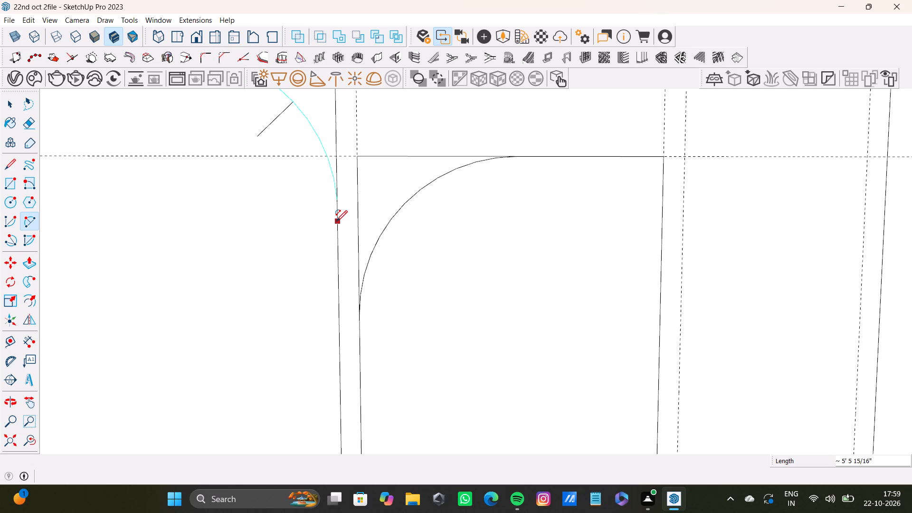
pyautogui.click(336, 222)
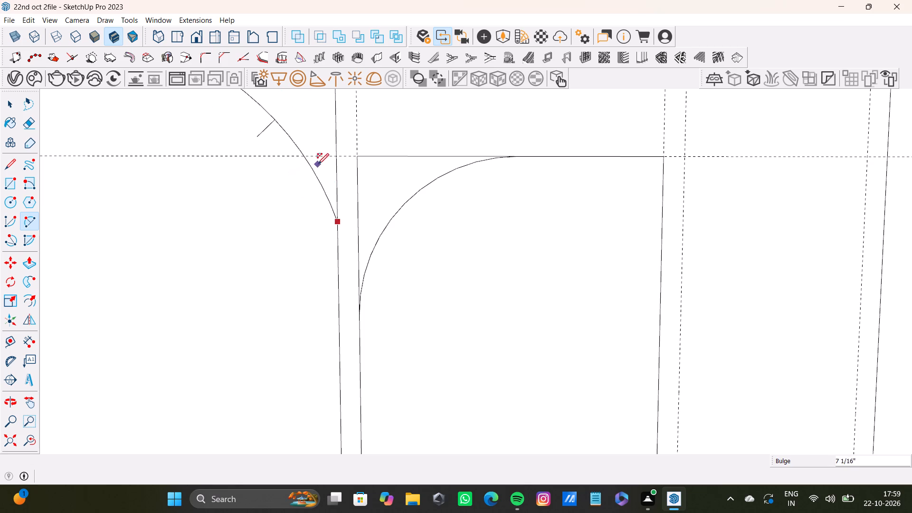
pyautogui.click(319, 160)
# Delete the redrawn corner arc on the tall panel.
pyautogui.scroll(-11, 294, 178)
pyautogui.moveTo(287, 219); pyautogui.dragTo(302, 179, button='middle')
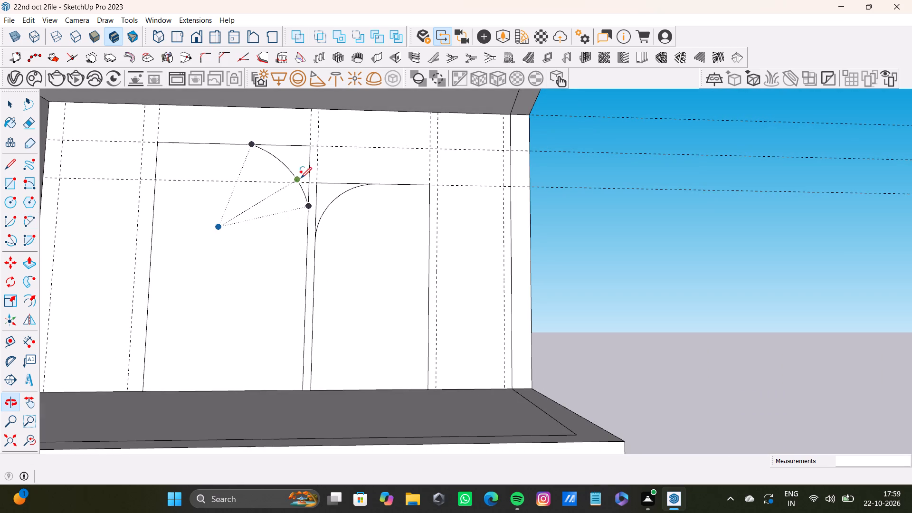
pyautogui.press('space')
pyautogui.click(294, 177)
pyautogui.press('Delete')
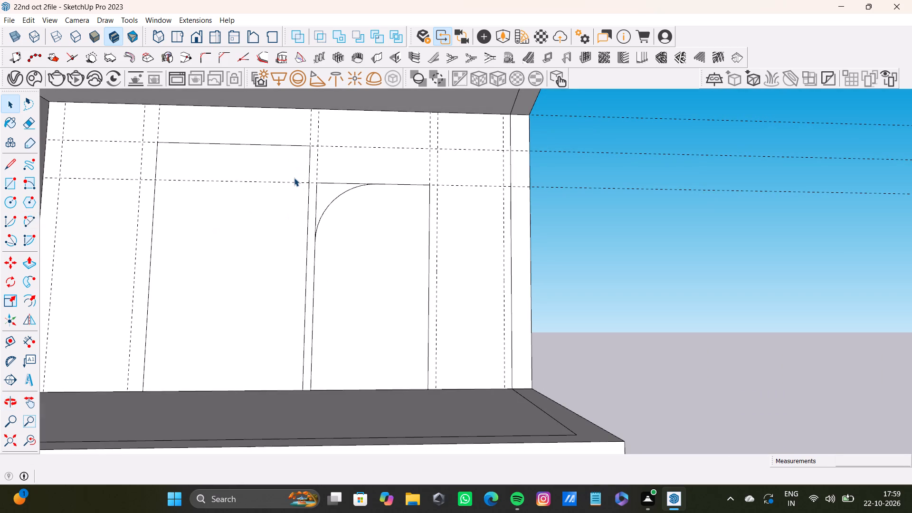
# Draw a rounding arc across the tall panel's mid-wall top corner, from its top edge to its side edge below the lower guide.
pyautogui.press('a')
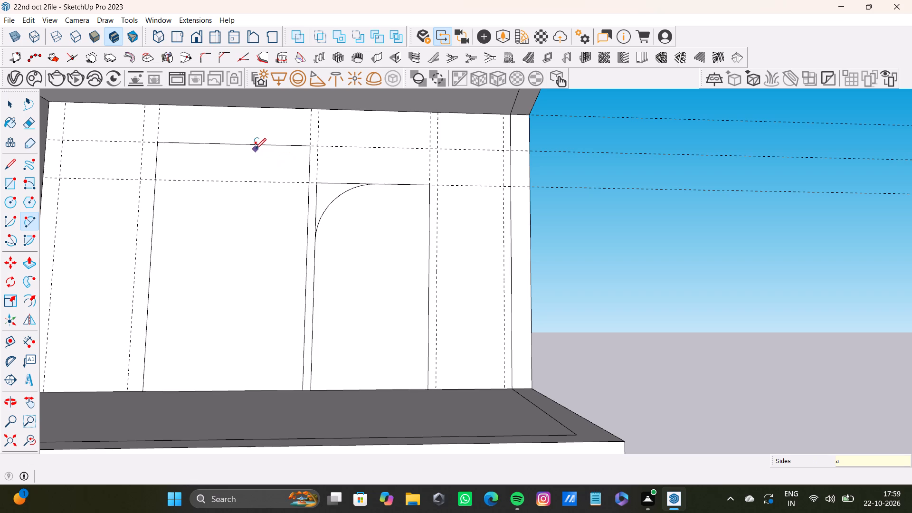
pyautogui.click(250, 144)
pyautogui.click(308, 199)
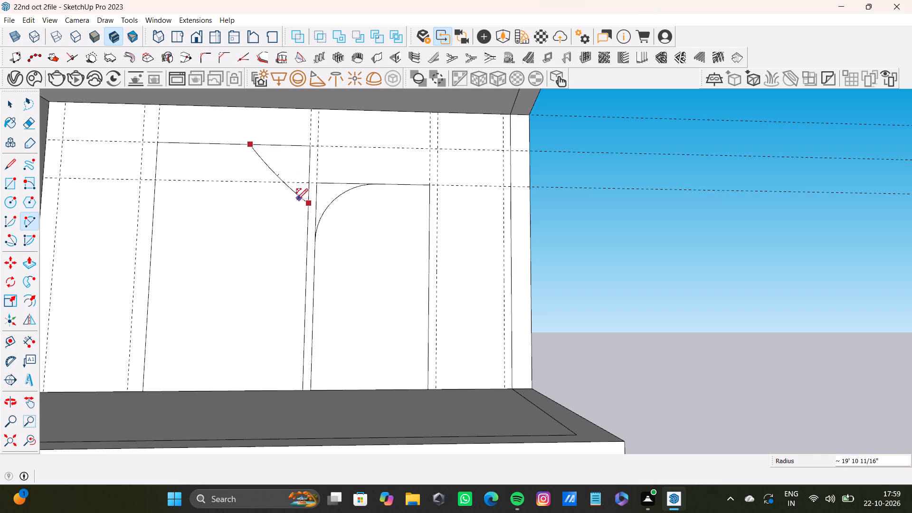
pyautogui.click(302, 178)
pyautogui.press('space')
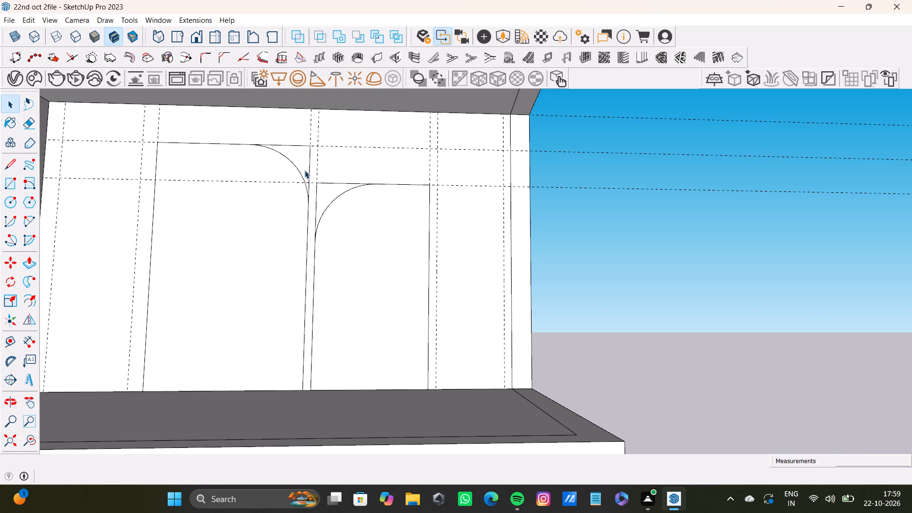
# Delete the leftover square-corner edges outside the arcs on both panels.
pyautogui.press('c')
pyautogui.scroll(-7, 300, 202)
pyautogui.moveTo(302, 237); pyautogui.dragTo(276, 247, button='middle')
pyautogui.press('space')
pyautogui.scroll(9, 291, 200)
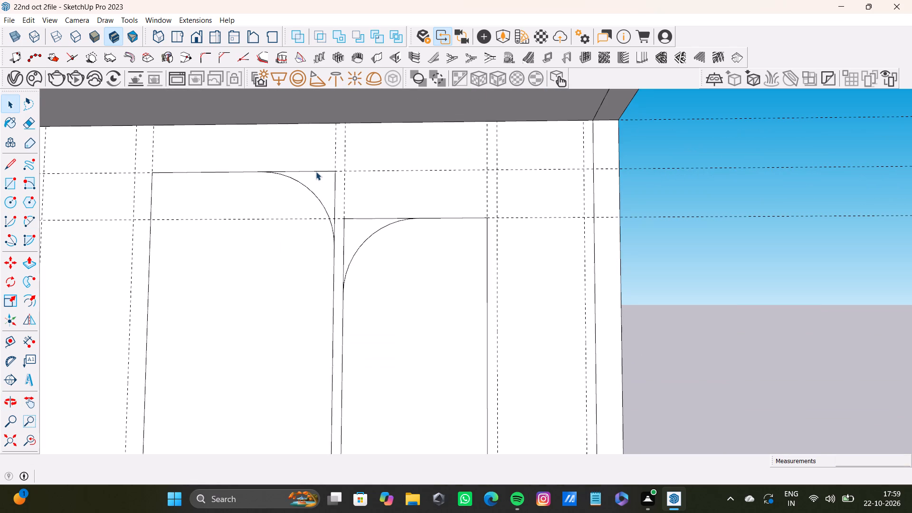
pyautogui.click(317, 171)
pyautogui.keyDown('shift'); pyautogui.click(335, 196); pyautogui.keyUp('shift')
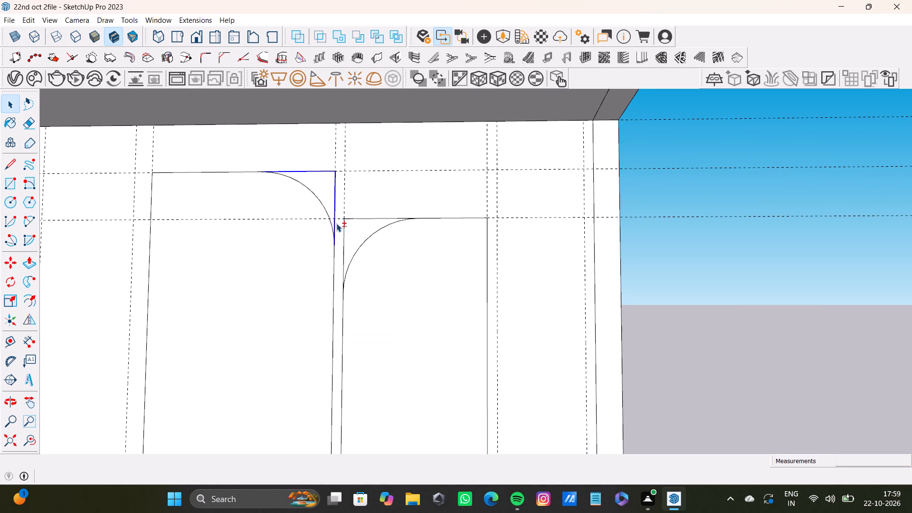
pyautogui.keyDown('shift'); pyautogui.click(357, 219); pyautogui.keyUp('shift')
pyautogui.keyDown('shift'); pyautogui.click(345, 232); pyautogui.keyUp('shift')
pyautogui.hotkey('shift', 'Delete')
# Push/Pull the tall rounded panel about 11" out from the back wall into the room.
pyautogui.keyDown('shift'); pyautogui.scroll(-8, 341, 236); pyautogui.keyUp('shift')
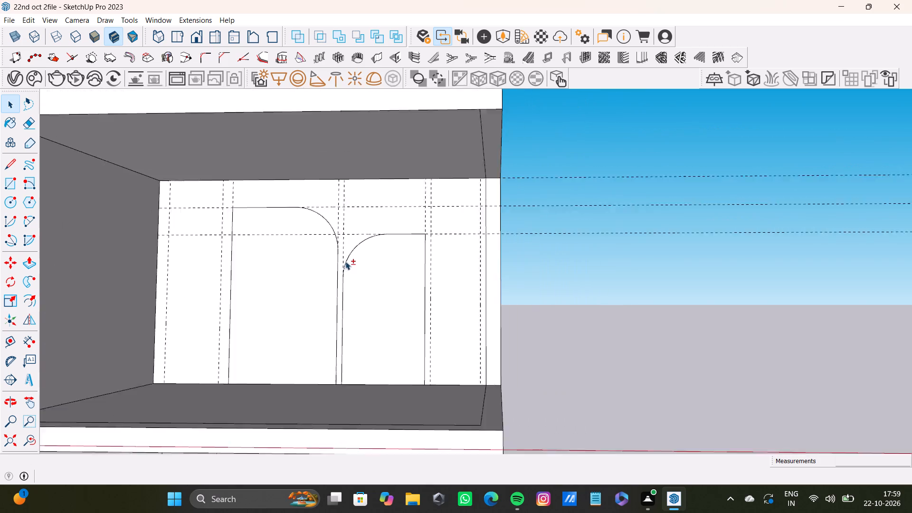
pyautogui.keyDown('shift'); pyautogui.scroll(-1, 345, 261); pyautogui.keyUp('shift')
pyautogui.keyDown('shift'); pyautogui.moveTo(346, 271); pyautogui.dragTo(323, 309, button='middle'); pyautogui.keyUp('shift')
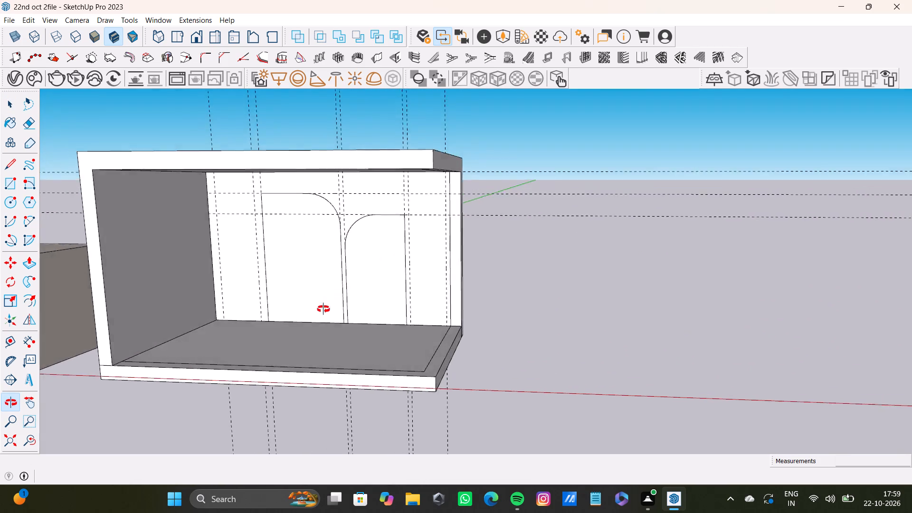
pyautogui.keyDown('shift'); pyautogui.moveTo(323, 309); pyautogui.dragTo(275, 312, button='middle'); pyautogui.keyUp('shift')
pyautogui.scroll(7, 342, 255)
pyautogui.keyDown('shift'); pyautogui.scroll(-7, 356, 220); pyautogui.keyUp('shift')
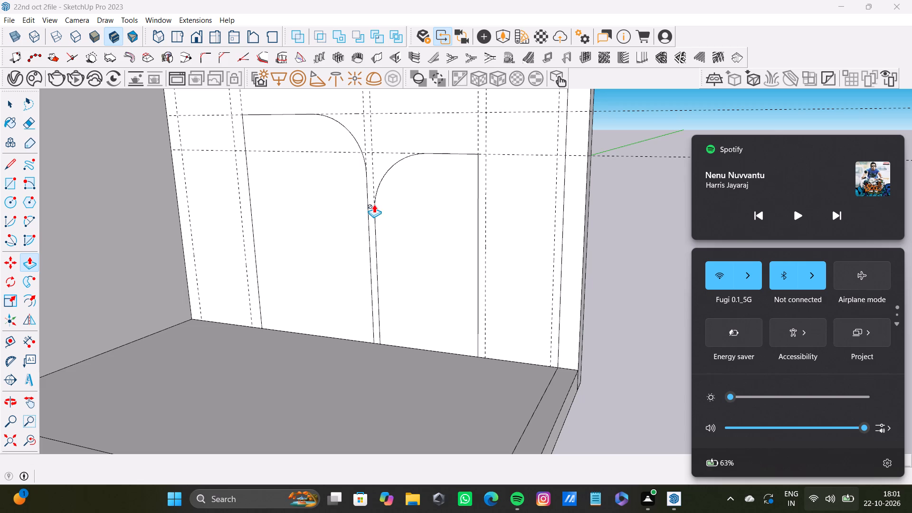
pyautogui.scroll(3, 370, 196)
pyautogui.moveTo(330, 190); pyautogui.dragTo(327, 190)
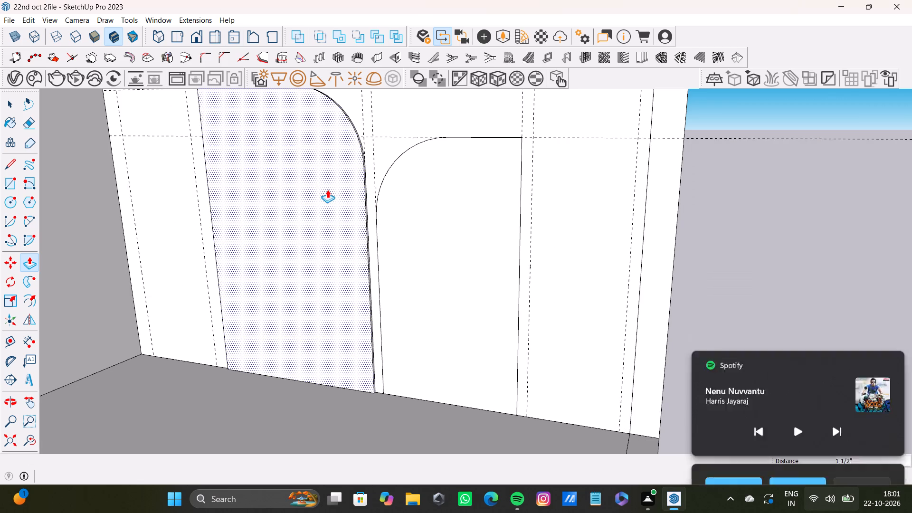
pyautogui.moveTo(327, 190); pyautogui.dragTo(320, 197)
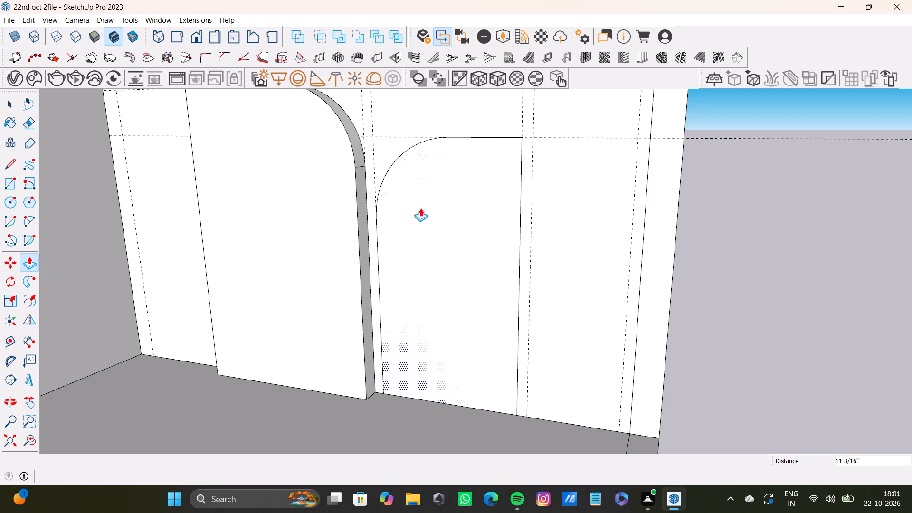
# Push/Pull the short rounded panel out from the back wall until it is flush with the tall panel's front face.
pyautogui.moveTo(409, 255); pyautogui.dragTo(399, 242)
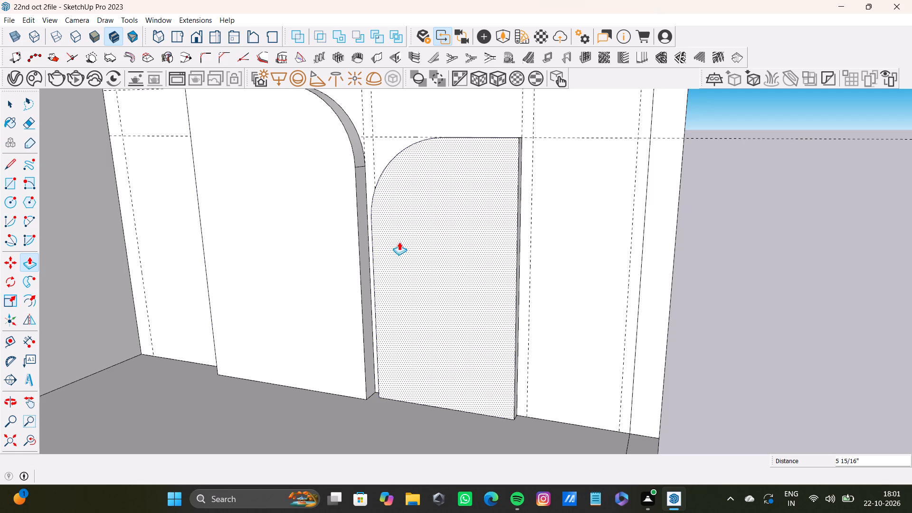
pyautogui.moveTo(399, 242); pyautogui.dragTo(399, 242)
pyautogui.moveTo(386, 381); pyautogui.dragTo(349, 342)
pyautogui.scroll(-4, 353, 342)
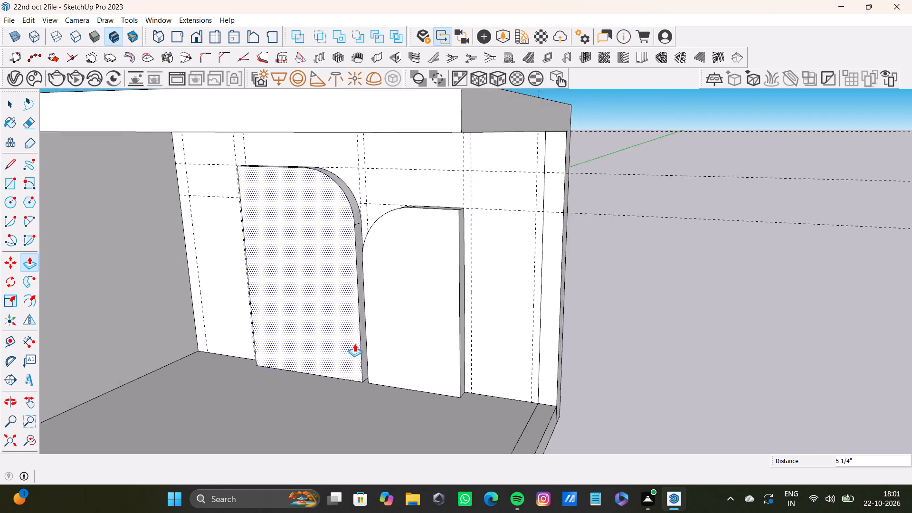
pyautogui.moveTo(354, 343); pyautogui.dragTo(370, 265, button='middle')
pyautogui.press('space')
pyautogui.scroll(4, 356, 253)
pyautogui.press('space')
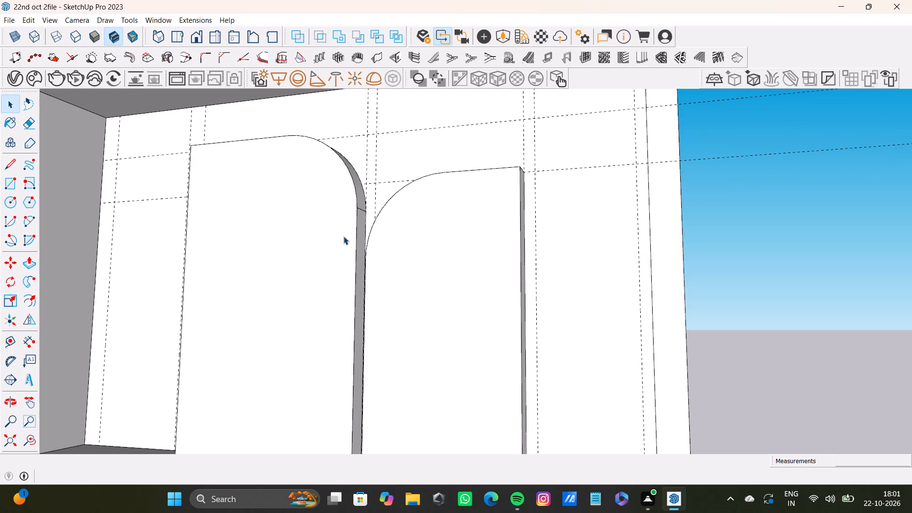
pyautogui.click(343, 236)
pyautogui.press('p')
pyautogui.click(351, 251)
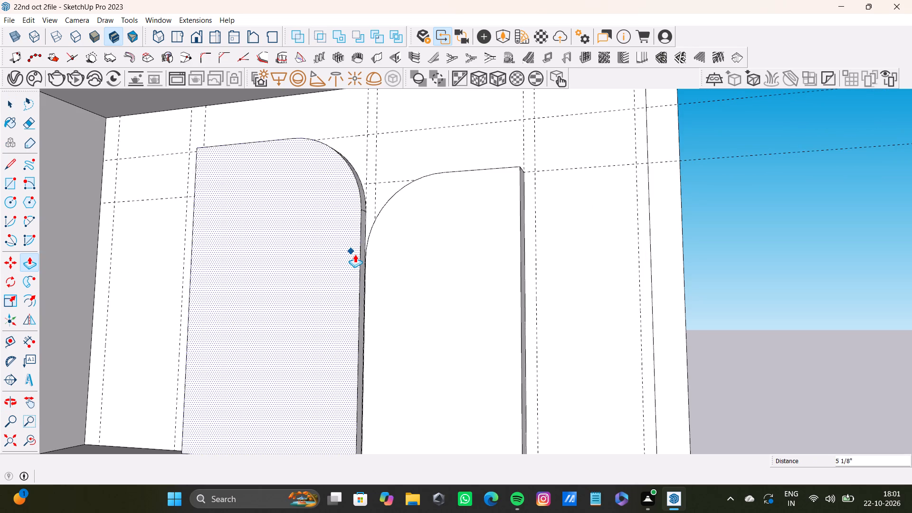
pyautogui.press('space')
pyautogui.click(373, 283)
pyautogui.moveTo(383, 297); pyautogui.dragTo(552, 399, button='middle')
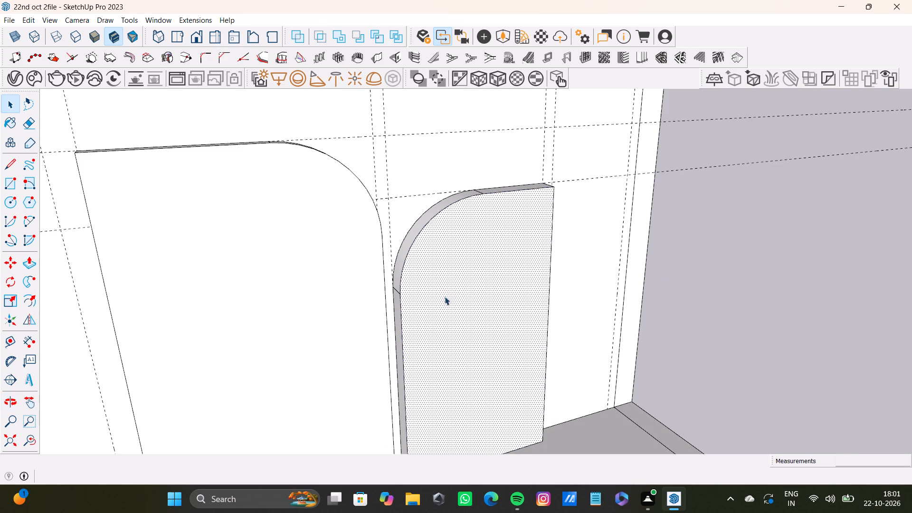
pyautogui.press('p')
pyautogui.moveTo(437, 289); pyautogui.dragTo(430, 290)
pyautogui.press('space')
# Select the tall panel's outline edges together with its curved corner face and its inner side face.
pyautogui.scroll(-2, 427, 294)
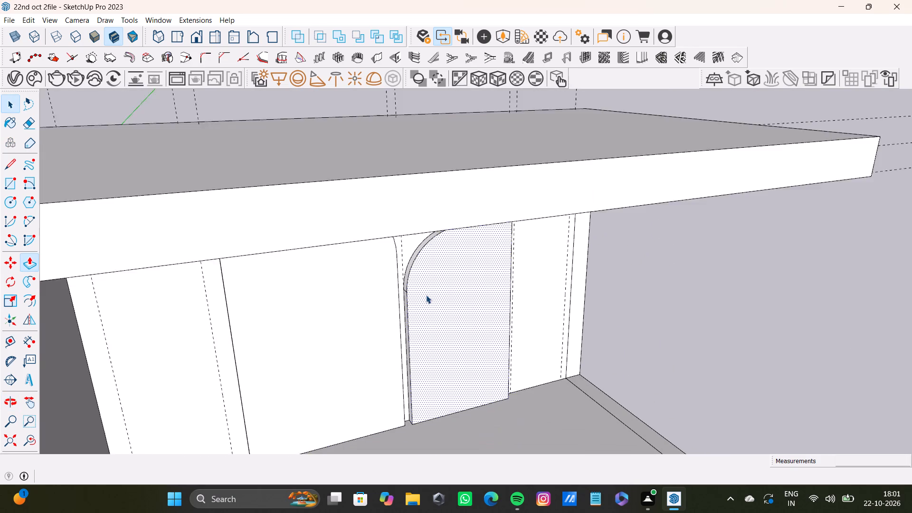
pyautogui.scroll(-3, 426, 295)
pyautogui.moveTo(424, 295); pyautogui.dragTo(278, 215, button='middle')
pyautogui.scroll(7, 389, 235)
pyautogui.keyDown('shift'); pyautogui.doubleClick(385, 235); pyautogui.keyUp('shift')
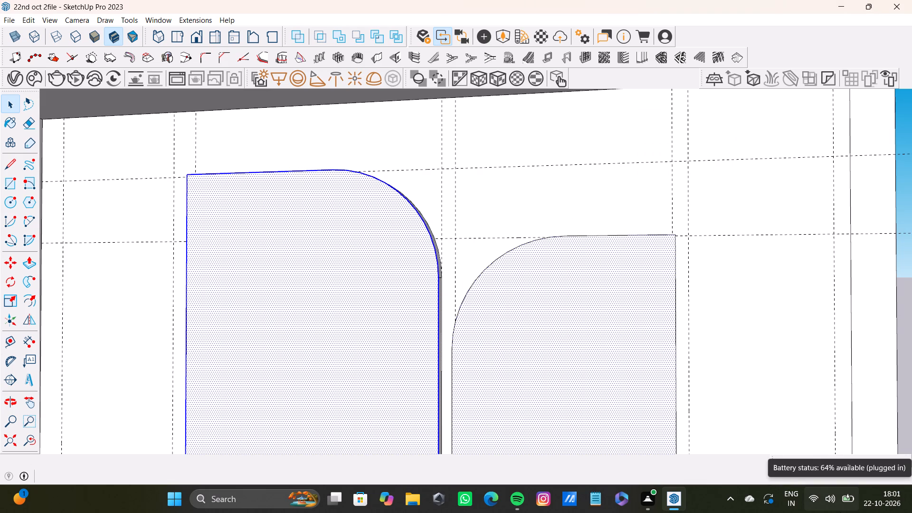
pyautogui.scroll(-5, 254, 242)
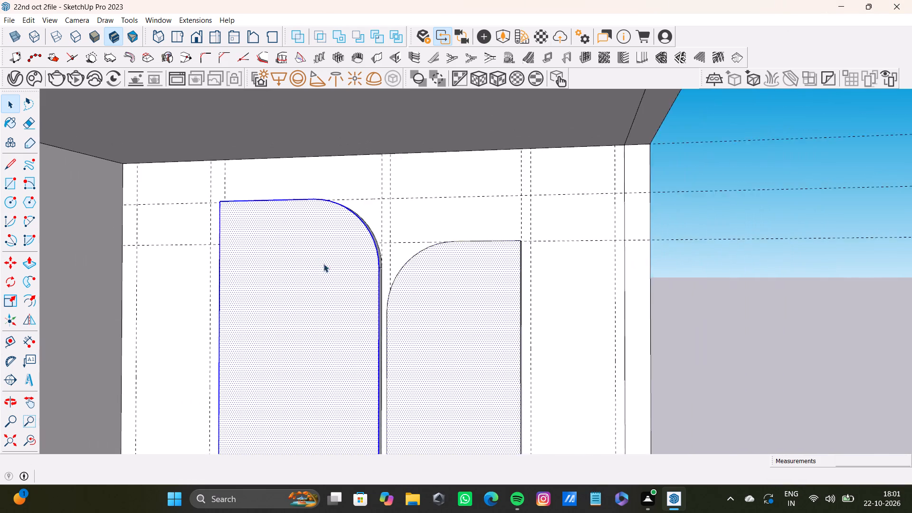
pyautogui.keyDown('shift'); pyautogui.moveTo(323, 264); pyautogui.dragTo(245, 280, button='middle'); pyautogui.keyUp('shift')
pyautogui.scroll(9, 399, 242)
pyautogui.keyDown('shift'); pyautogui.doubleClick(355, 274); pyautogui.keyUp('shift')
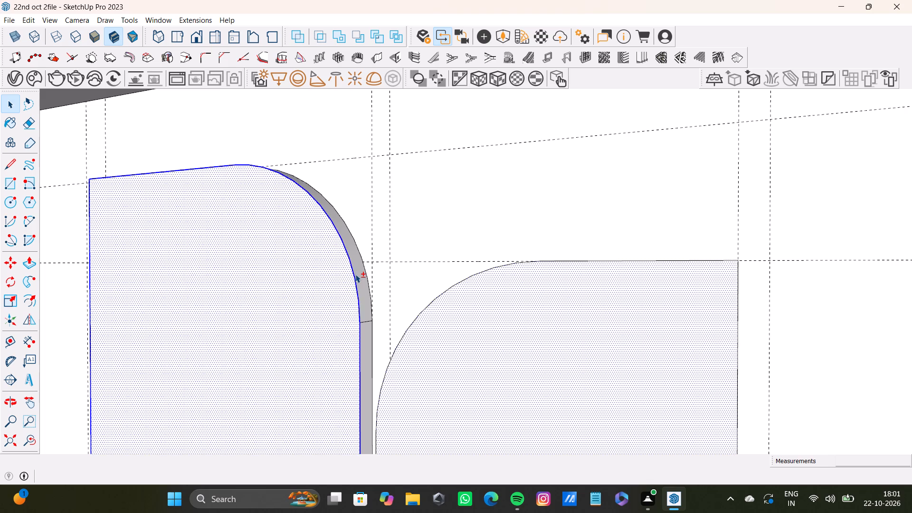
pyautogui.keyDown('shift'); pyautogui.doubleClick(360, 285); pyautogui.keyUp('shift')
pyautogui.keyDown('shift'); pyautogui.doubleClick(368, 337); pyautogui.keyUp('shift')
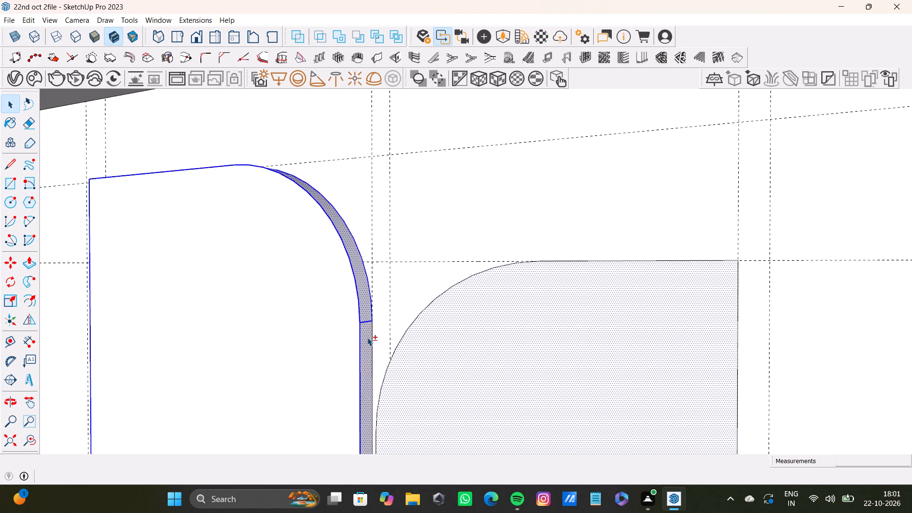
# Add the short panel's front face, curved corner face and top face, with their edges, to the selection.
pyautogui.keyDown('shift'); pyautogui.scroll(-3, 366, 330); pyautogui.keyUp('shift')
pyautogui.moveTo(366, 329); pyautogui.dragTo(496, 380, button='middle')
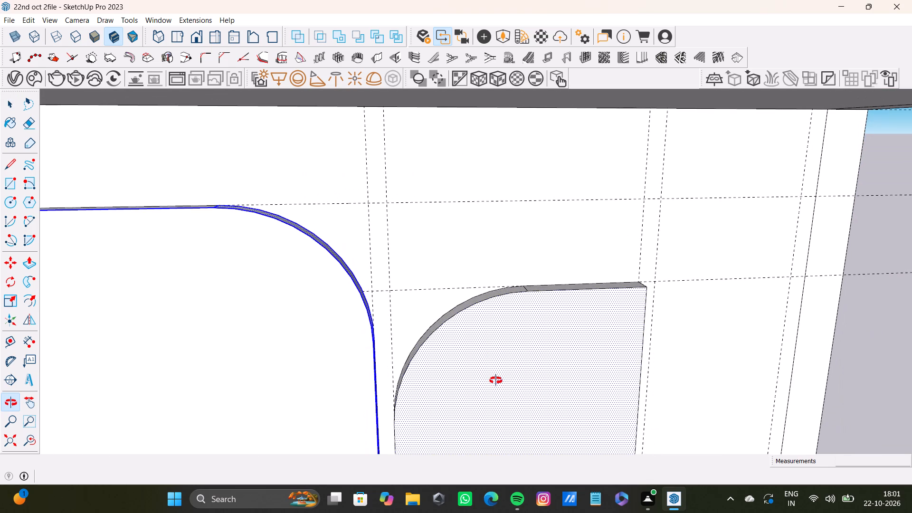
pyautogui.moveTo(496, 380); pyautogui.dragTo(497, 380, button='middle')
pyautogui.scroll(6, 428, 347)
pyautogui.keyDown('shift'); pyautogui.doubleClick(437, 315); pyautogui.keyUp('shift')
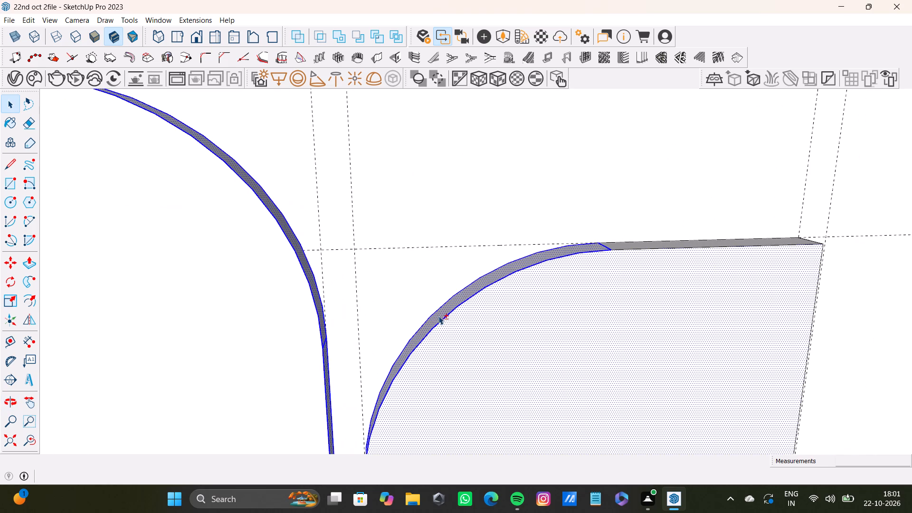
pyautogui.keyDown('shift'); pyautogui.doubleClick(444, 326); pyautogui.keyUp('shift')
pyautogui.keyDown('shift'); pyautogui.click(468, 314); pyautogui.keyUp('shift')
pyautogui.keyDown('shift'); pyautogui.doubleClick(561, 284); pyautogui.keyUp('shift')
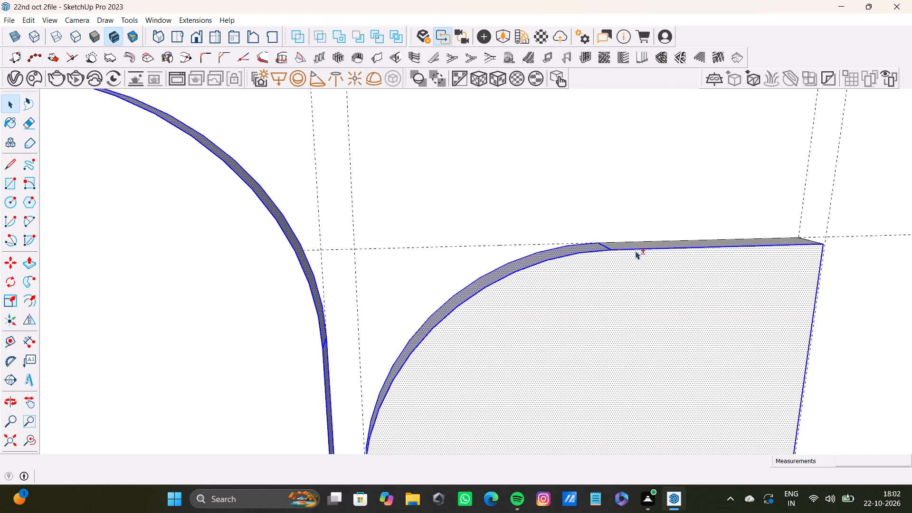
pyautogui.keyDown('shift'); pyautogui.doubleClick(642, 247); pyautogui.keyUp('shift')
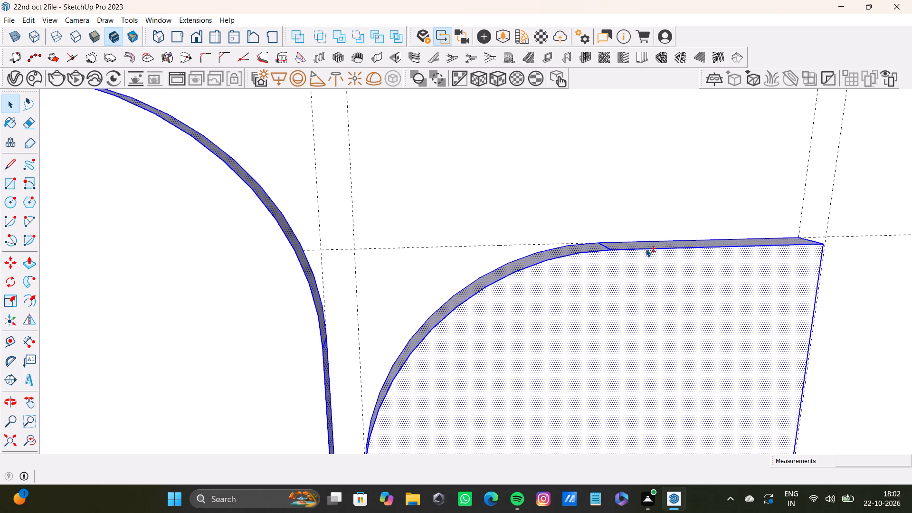
# Add the short panel's outer side face and its vertical edges to the selection.
pyautogui.scroll(-7, 655, 282)
pyautogui.scroll(2, 634, 293)
pyautogui.scroll(-8, 633, 293)
pyautogui.moveTo(593, 313); pyautogui.dragTo(391, 267, button='middle')
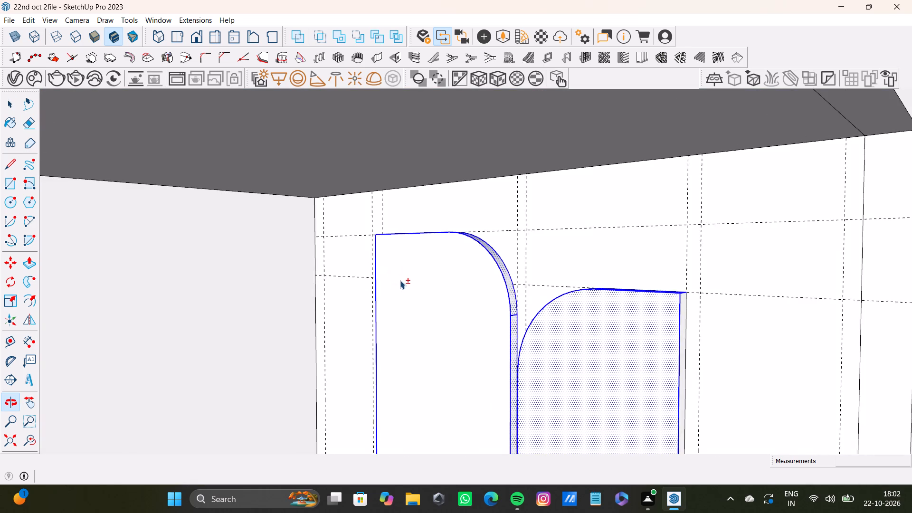
pyautogui.keyDown('shift'); pyautogui.scroll(-8, 400, 280); pyautogui.keyUp('shift')
pyautogui.keyDown('shift'); pyautogui.scroll(11, 523, 324); pyautogui.keyUp('shift')
pyautogui.keyDown('shift'); pyautogui.click(504, 331); pyautogui.keyUp('shift')
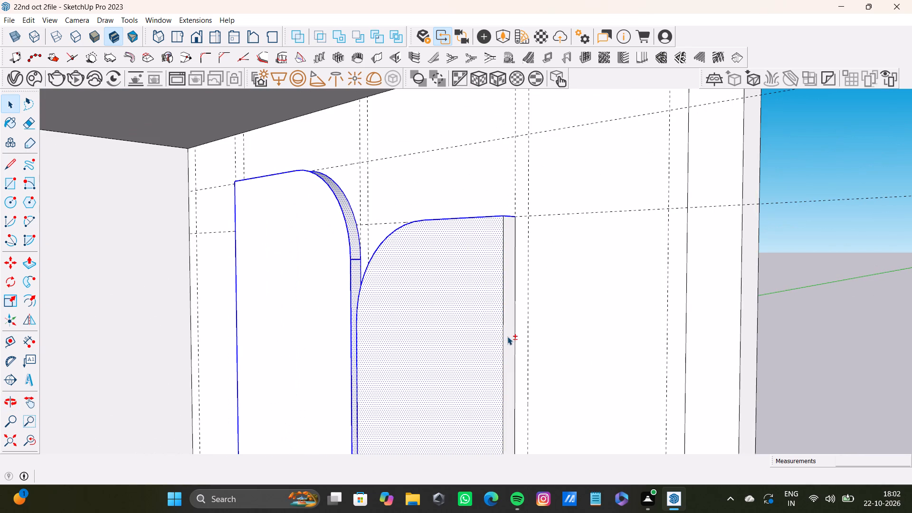
pyautogui.keyDown('shift'); pyautogui.click(508, 338); pyautogui.keyUp('shift')
pyautogui.keyDown('shift'); pyautogui.click(513, 341); pyautogui.keyUp('shift')
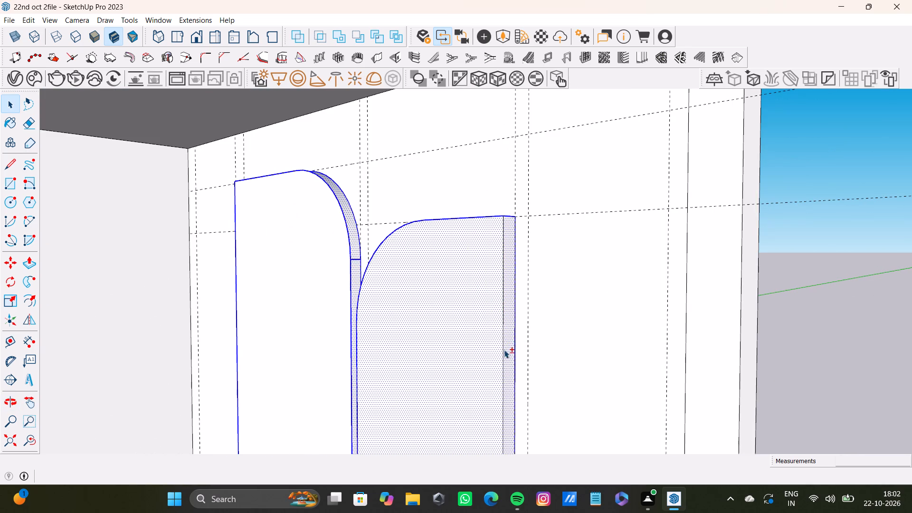
pyautogui.keyDown('shift'); pyautogui.click(502, 351); pyautogui.keyUp('shift')
# Add the tall panel's outer side face and its back vertical edge to the selection.
pyautogui.keyDown('shift'); pyautogui.scroll(-7, 502, 351); pyautogui.keyUp('shift')
pyautogui.keyDown('shift'); pyautogui.moveTo(498, 351); pyautogui.dragTo(499, 209, button='middle'); pyautogui.keyUp('shift')
pyautogui.keyDown('shift'); pyautogui.scroll(4, 478, 284); pyautogui.keyUp('shift')
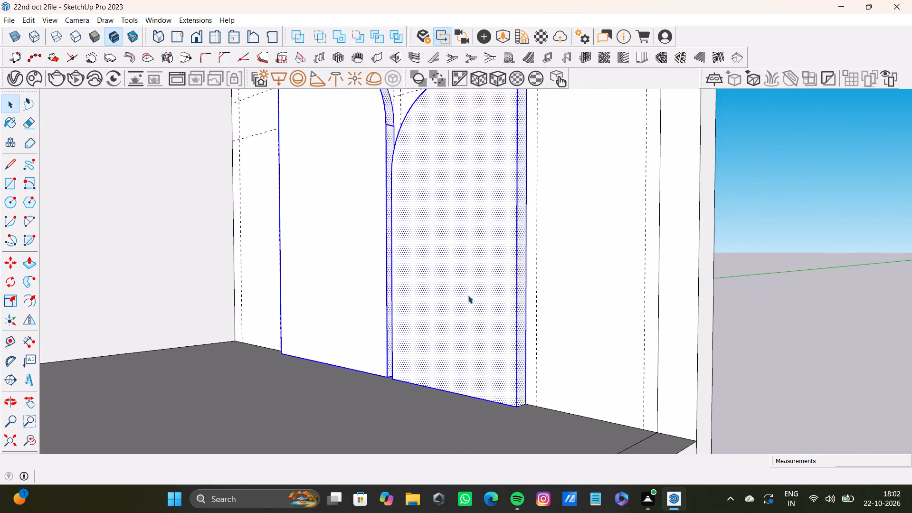
pyautogui.moveTo(468, 295); pyautogui.dragTo(643, 301, button='middle')
pyautogui.scroll(-4, 498, 285)
pyautogui.keyDown('shift'); pyautogui.moveTo(476, 291); pyautogui.dragTo(544, 305, button='middle'); pyautogui.keyUp('shift')
pyautogui.scroll(5, 429, 253)
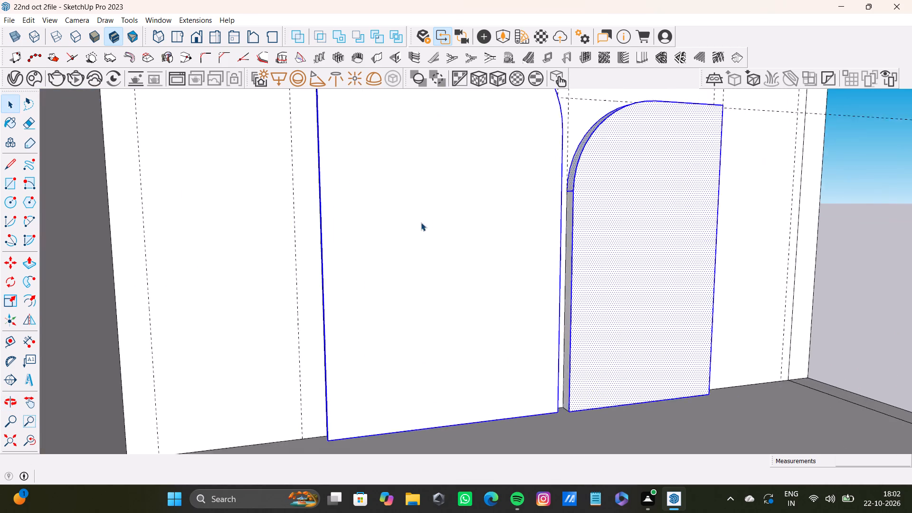
pyautogui.scroll(5, 421, 222)
pyautogui.moveTo(357, 222); pyautogui.dragTo(450, 248, button='middle')
pyautogui.keyDown('shift'); pyautogui.scroll(5, 359, 240); pyautogui.keyUp('shift')
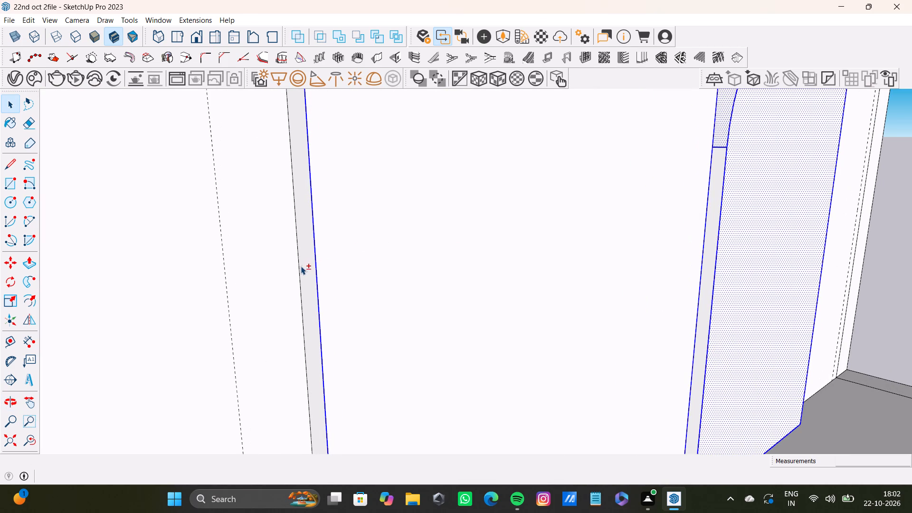
pyautogui.keyDown('shift'); pyautogui.click(300, 266); pyautogui.keyUp('shift')
pyautogui.keyDown('shift'); pyautogui.click(308, 271); pyautogui.keyUp('shift')
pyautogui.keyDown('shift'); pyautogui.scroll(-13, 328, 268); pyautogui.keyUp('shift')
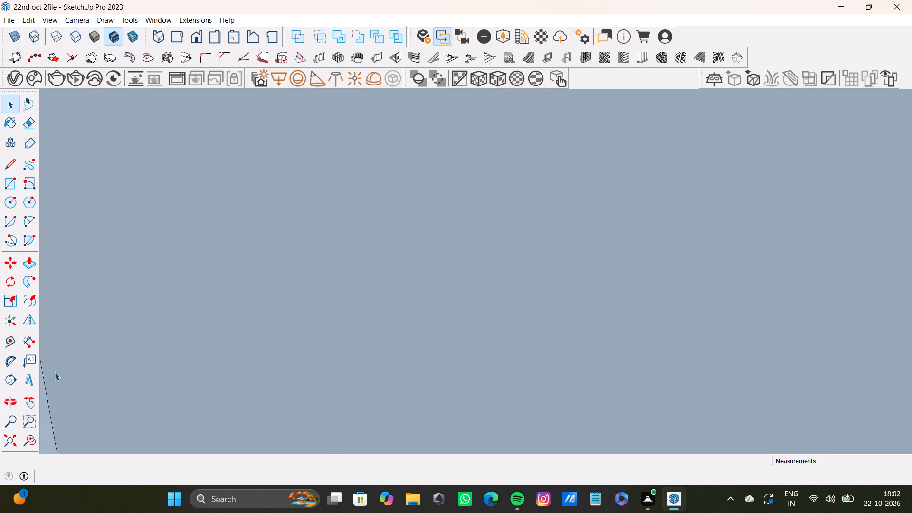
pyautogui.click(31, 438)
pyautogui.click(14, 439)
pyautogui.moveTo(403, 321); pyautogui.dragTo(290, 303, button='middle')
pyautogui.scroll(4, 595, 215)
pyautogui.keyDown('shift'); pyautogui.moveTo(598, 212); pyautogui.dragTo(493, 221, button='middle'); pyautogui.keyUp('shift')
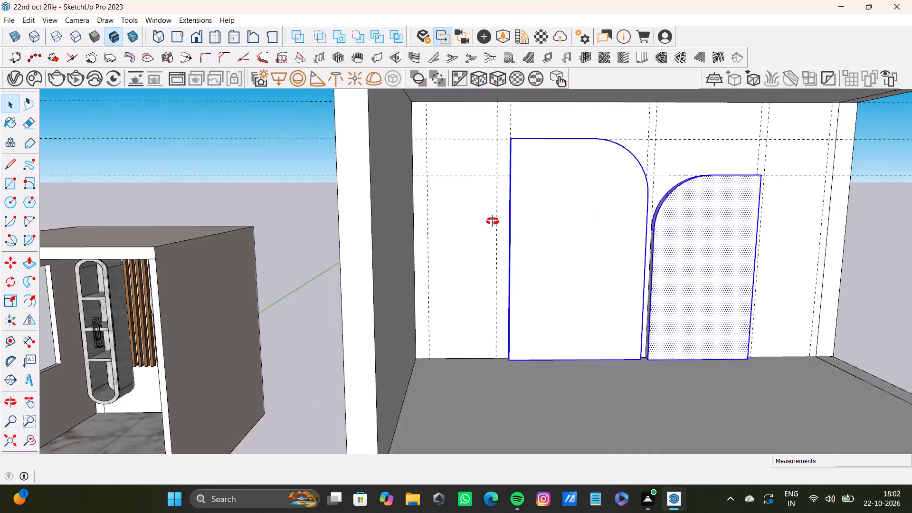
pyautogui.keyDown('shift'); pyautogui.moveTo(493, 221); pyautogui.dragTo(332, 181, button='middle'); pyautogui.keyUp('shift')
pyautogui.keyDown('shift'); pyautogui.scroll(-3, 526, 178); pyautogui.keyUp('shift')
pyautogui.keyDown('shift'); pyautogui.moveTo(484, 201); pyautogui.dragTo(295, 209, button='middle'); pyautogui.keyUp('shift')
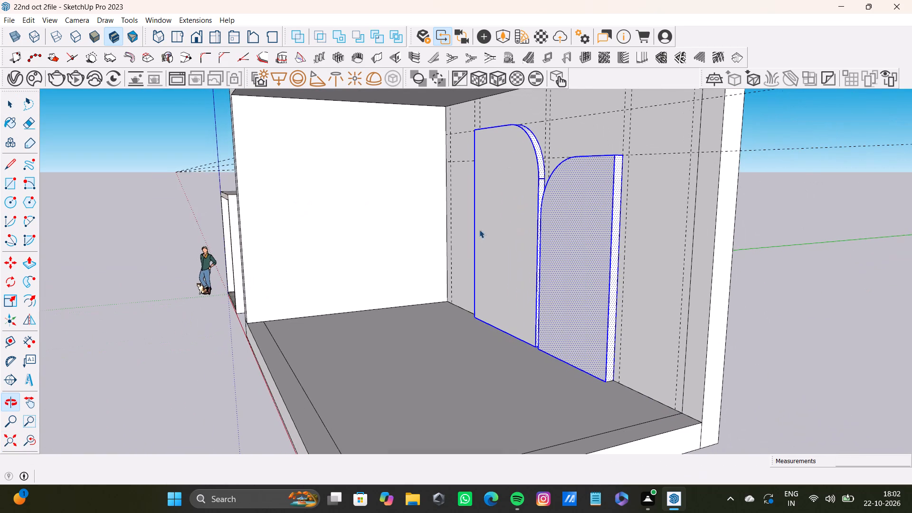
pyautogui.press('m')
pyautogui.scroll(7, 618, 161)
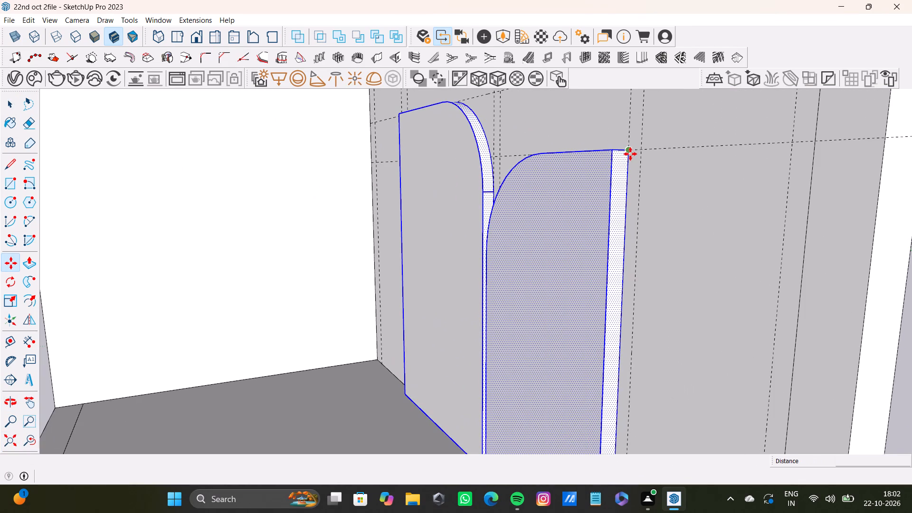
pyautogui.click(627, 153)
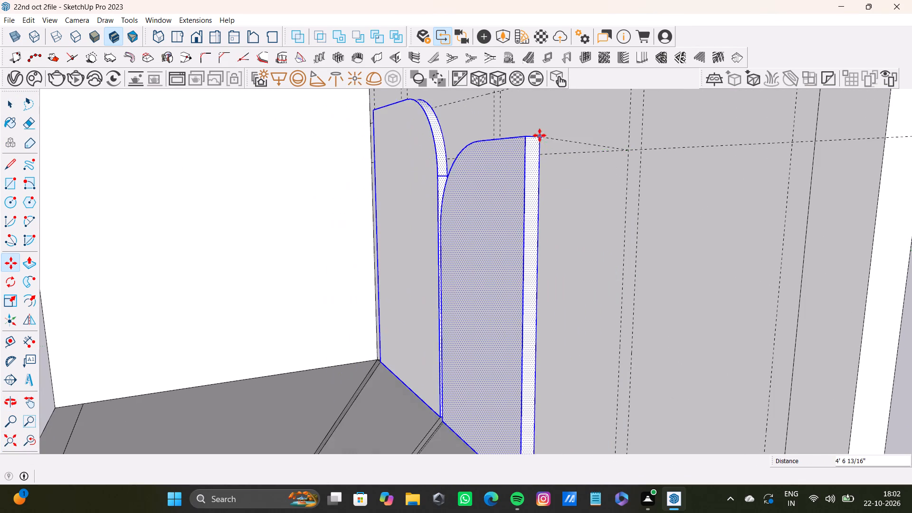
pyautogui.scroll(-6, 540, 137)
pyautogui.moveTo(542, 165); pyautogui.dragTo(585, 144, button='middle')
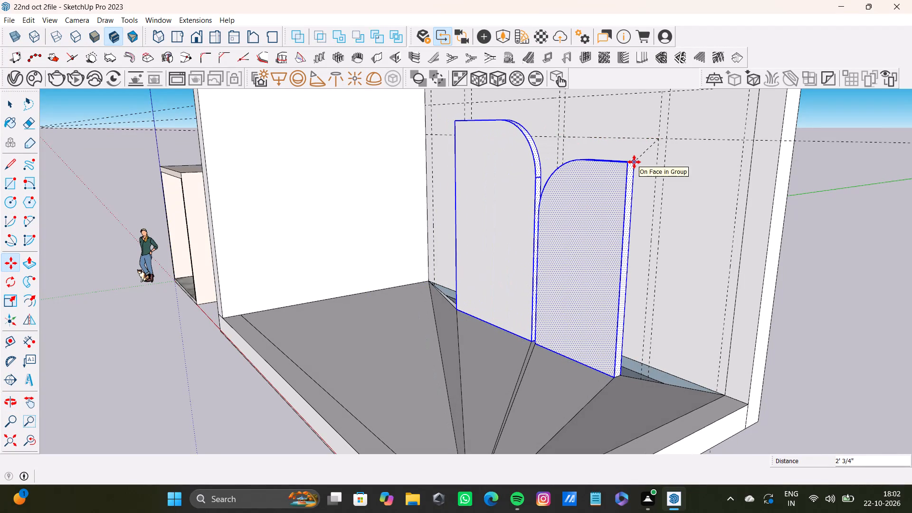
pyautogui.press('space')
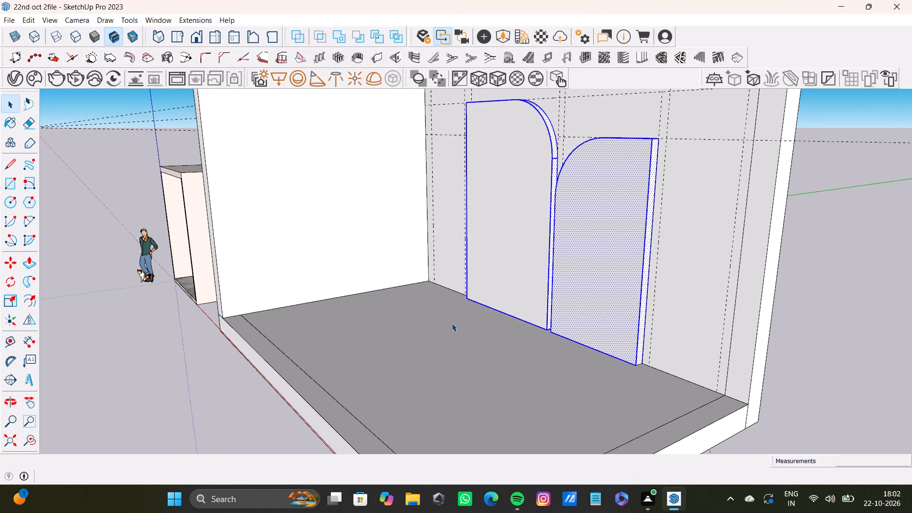
# Remove the edges where the two panels meet the floor from the selection.
pyautogui.scroll(6, 487, 303)
pyautogui.keyDown('shift'); pyautogui.click(525, 323); pyautogui.keyUp('shift')
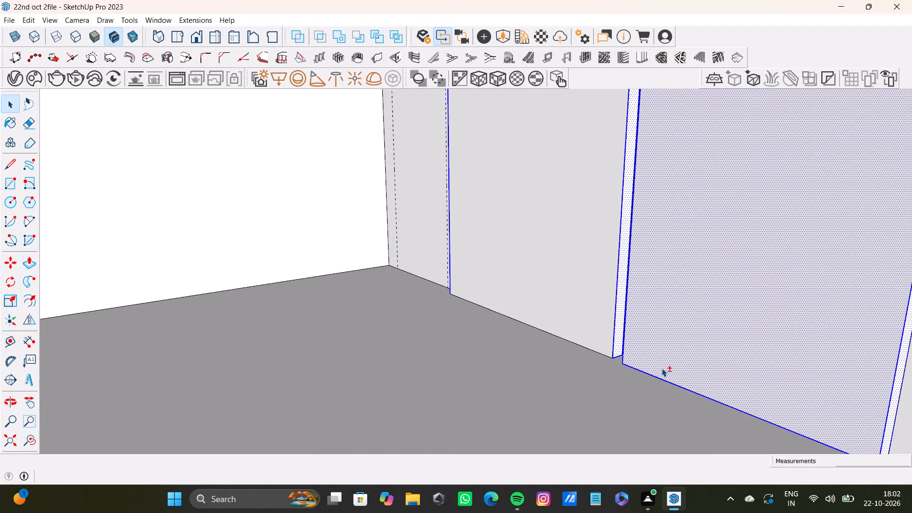
pyautogui.keyDown('shift'); pyautogui.click(662, 379); pyautogui.keyUp('shift')
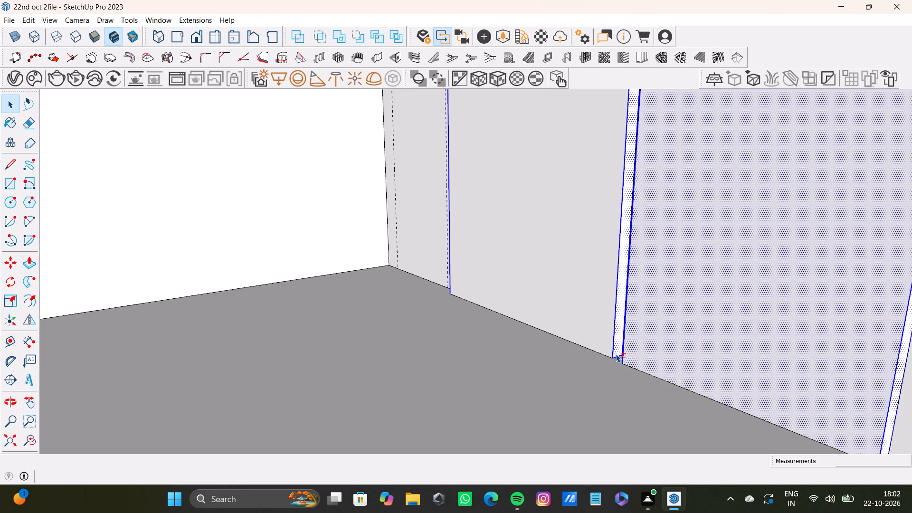
pyautogui.keyDown('shift'); pyautogui.click(617, 356); pyautogui.keyUp('shift')
pyautogui.moveTo(517, 352); pyautogui.dragTo(624, 362, button='middle')
pyautogui.scroll(7, 572, 317)
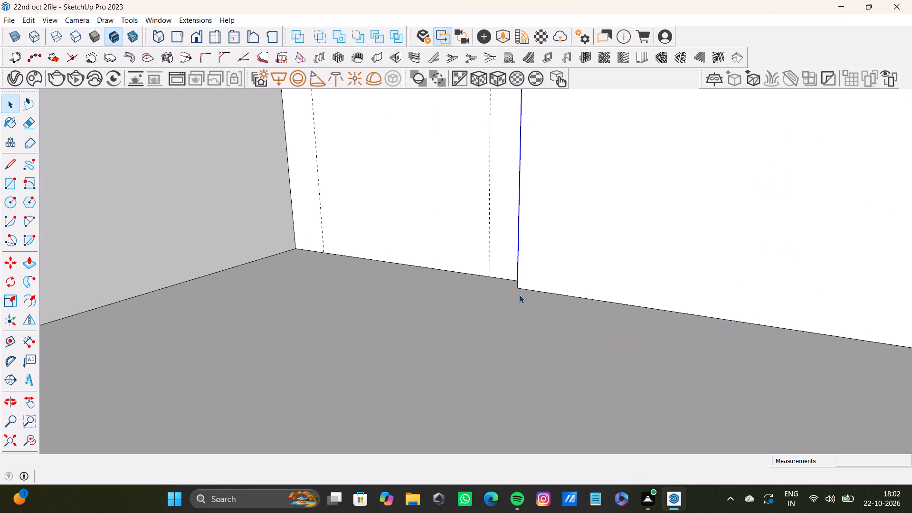
pyautogui.scroll(4, 519, 294)
pyautogui.moveTo(519, 294); pyautogui.dragTo(603, 310, button='middle')
pyautogui.scroll(14, 510, 275)
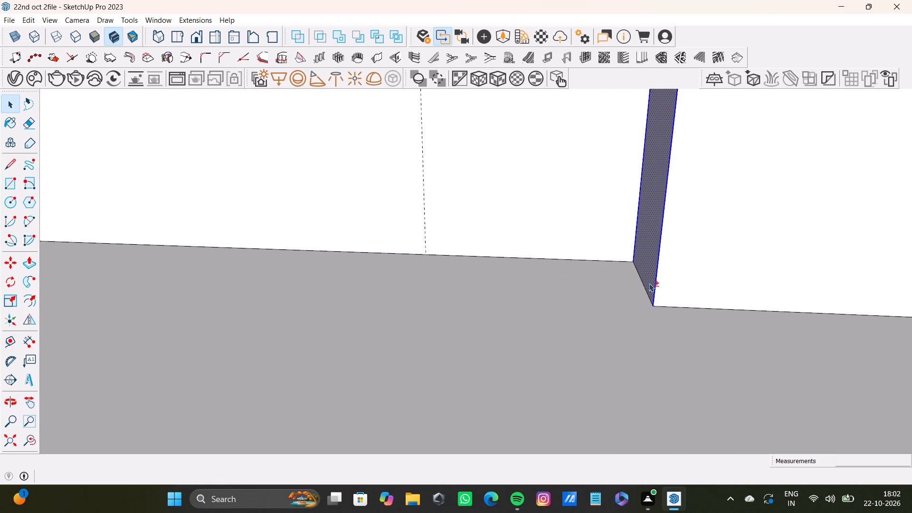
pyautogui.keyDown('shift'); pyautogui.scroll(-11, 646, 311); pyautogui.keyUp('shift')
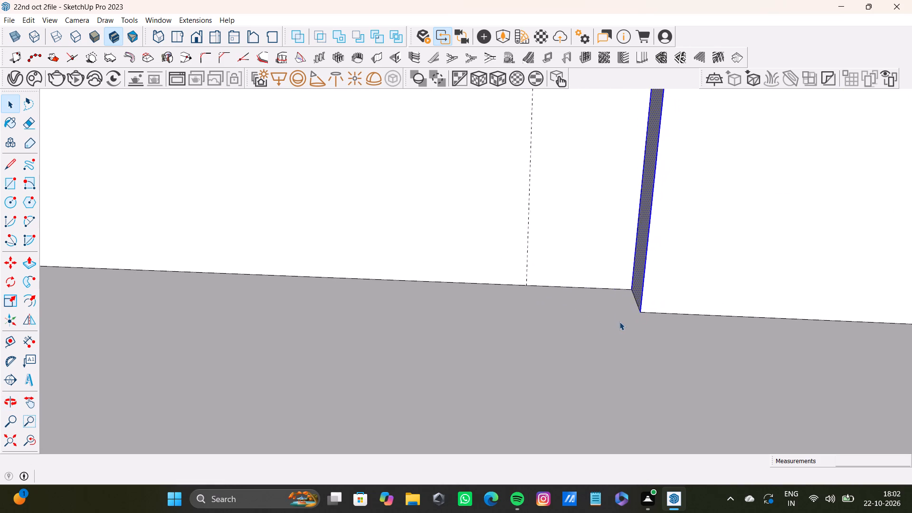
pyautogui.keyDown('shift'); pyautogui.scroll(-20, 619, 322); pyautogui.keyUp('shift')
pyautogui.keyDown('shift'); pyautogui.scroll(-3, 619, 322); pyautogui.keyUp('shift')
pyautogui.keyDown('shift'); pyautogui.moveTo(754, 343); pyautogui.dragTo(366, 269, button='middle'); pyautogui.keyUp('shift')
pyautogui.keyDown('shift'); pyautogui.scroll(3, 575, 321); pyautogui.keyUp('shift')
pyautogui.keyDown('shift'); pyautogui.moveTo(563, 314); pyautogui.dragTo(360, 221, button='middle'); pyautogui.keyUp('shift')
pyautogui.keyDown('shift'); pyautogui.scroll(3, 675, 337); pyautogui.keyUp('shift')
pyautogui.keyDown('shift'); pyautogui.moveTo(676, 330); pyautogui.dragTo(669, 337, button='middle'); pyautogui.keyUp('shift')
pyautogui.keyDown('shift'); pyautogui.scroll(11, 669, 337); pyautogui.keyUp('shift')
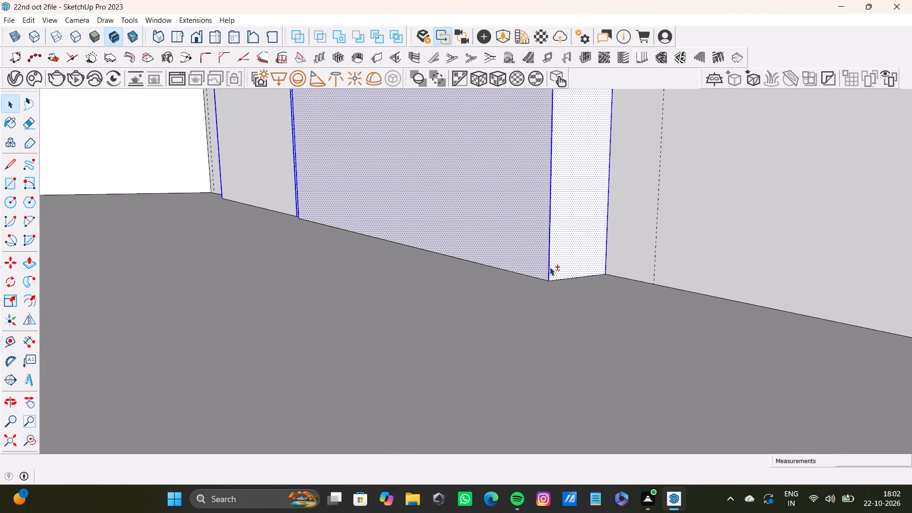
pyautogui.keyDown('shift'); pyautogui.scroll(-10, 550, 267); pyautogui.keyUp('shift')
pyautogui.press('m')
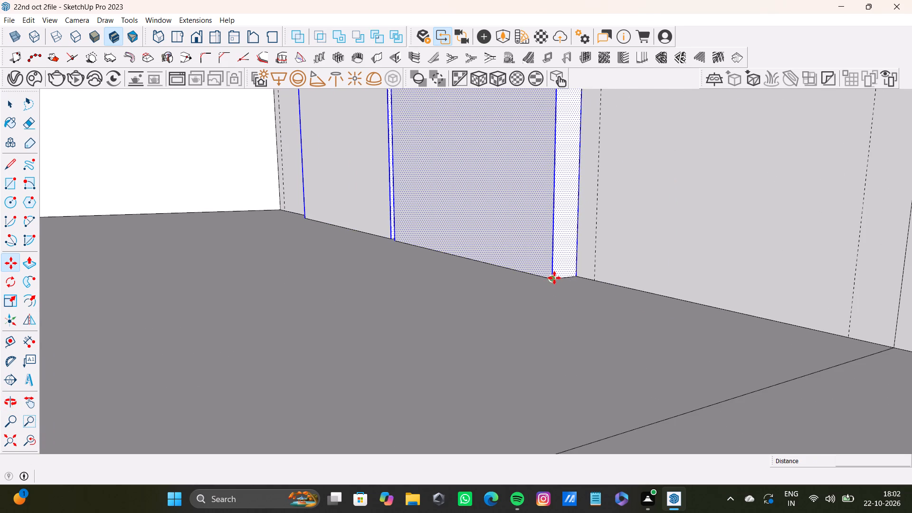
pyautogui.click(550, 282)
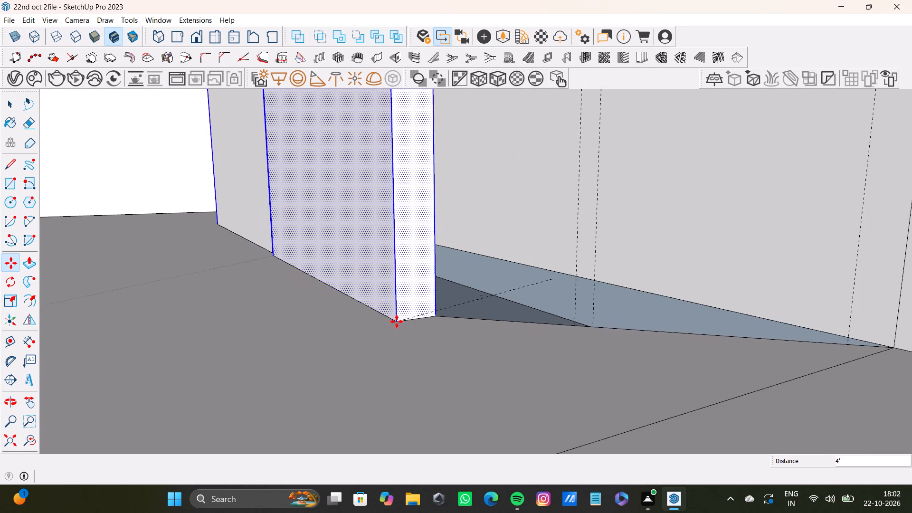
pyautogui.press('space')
# Move the selected panels forward from the back wall into the room by about 12' 8", starting from the short panel's bottom front corner.
pyautogui.scroll(-9, 397, 318)
pyautogui.moveTo(399, 321); pyautogui.dragTo(466, 299, button='middle')
pyautogui.scroll(-4, 471, 293)
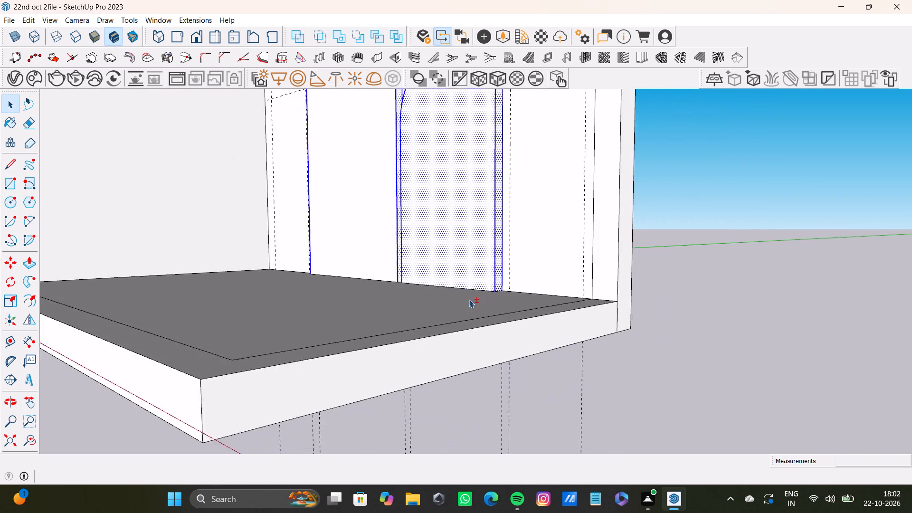
pyautogui.moveTo(468, 302); pyautogui.dragTo(531, 293, button='middle')
pyautogui.scroll(-4, 515, 288)
pyautogui.keyDown('shift'); pyautogui.moveTo(489, 292); pyautogui.dragTo(498, 393, button='middle'); pyautogui.keyUp('shift')
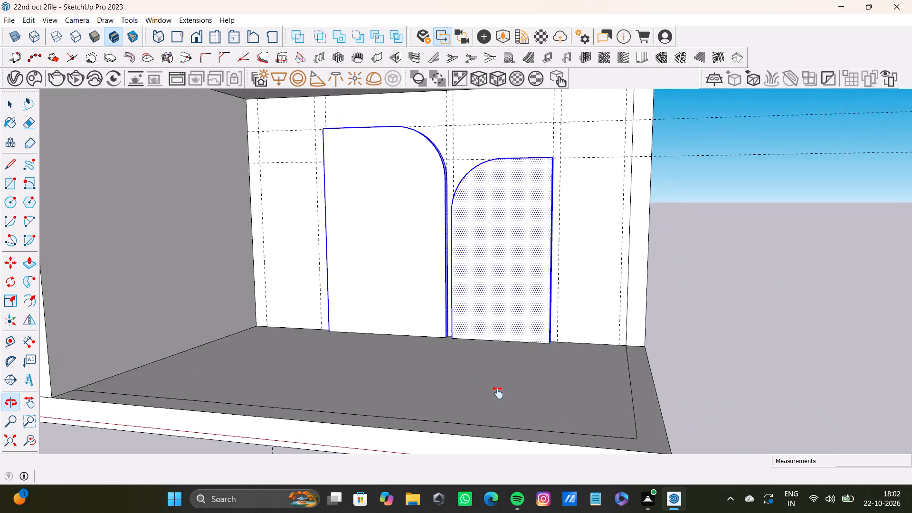
pyautogui.keyDown('shift'); pyautogui.moveTo(498, 393); pyautogui.dragTo(522, 378, button='middle'); pyautogui.keyUp('shift')
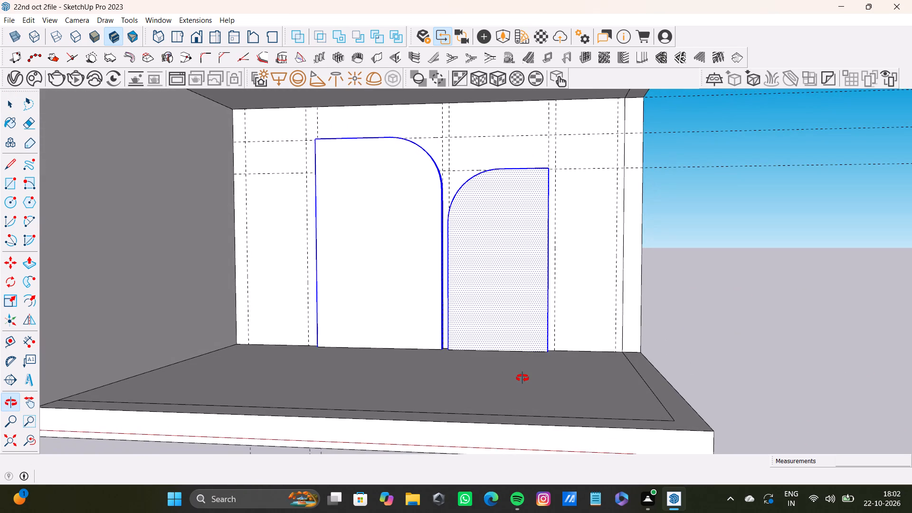
pyautogui.keyDown('shift'); pyautogui.moveTo(522, 378); pyautogui.dragTo(448, 385, button='middle'); pyautogui.keyUp('shift')
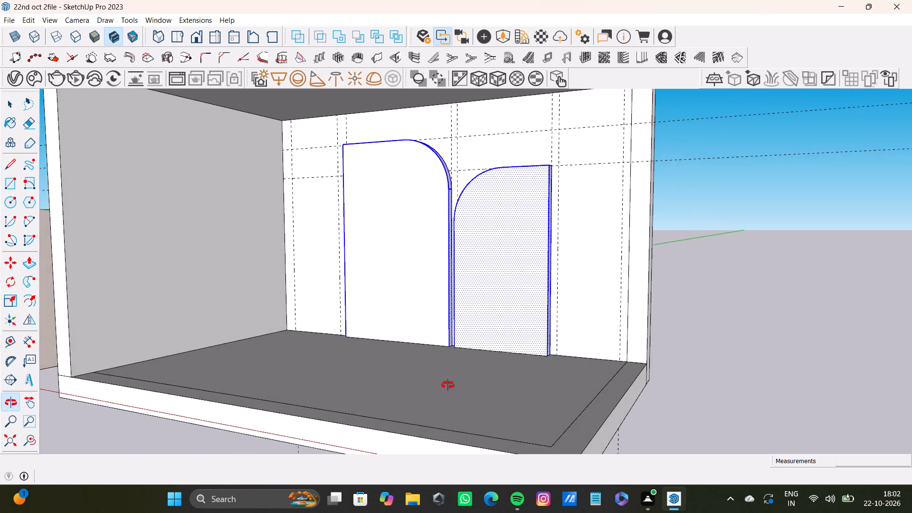
pyautogui.keyDown('shift'); pyautogui.moveTo(448, 385); pyautogui.dragTo(402, 401, button='middle'); pyautogui.keyUp('shift')
pyautogui.scroll(3, 527, 351)
pyautogui.press('m')
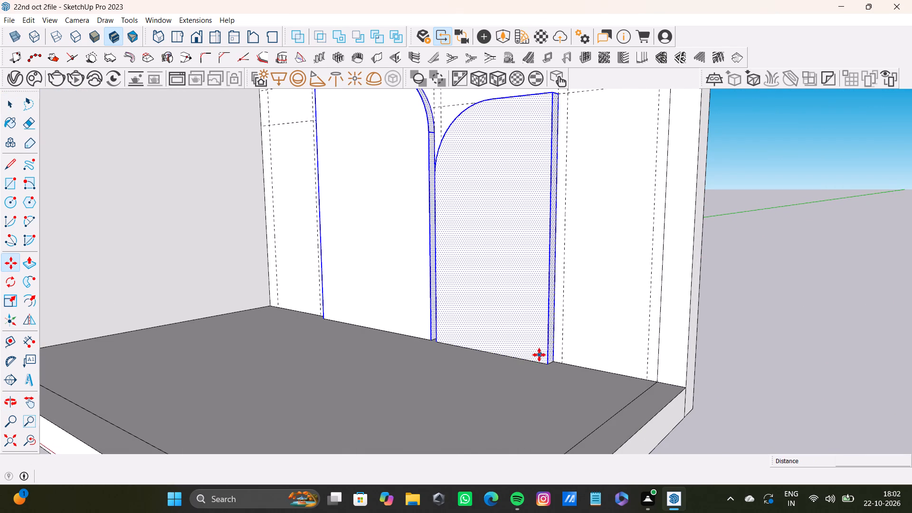
pyautogui.click(549, 364)
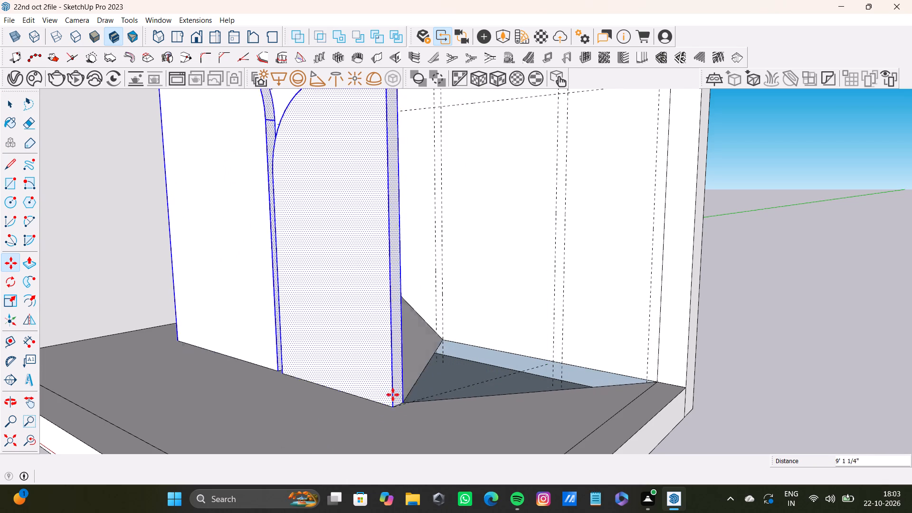
pyautogui.click(304, 425)
# Examine the moved panels and the floor and wall geometry behind them from several angles.
pyautogui.scroll(-1, 464, 277)
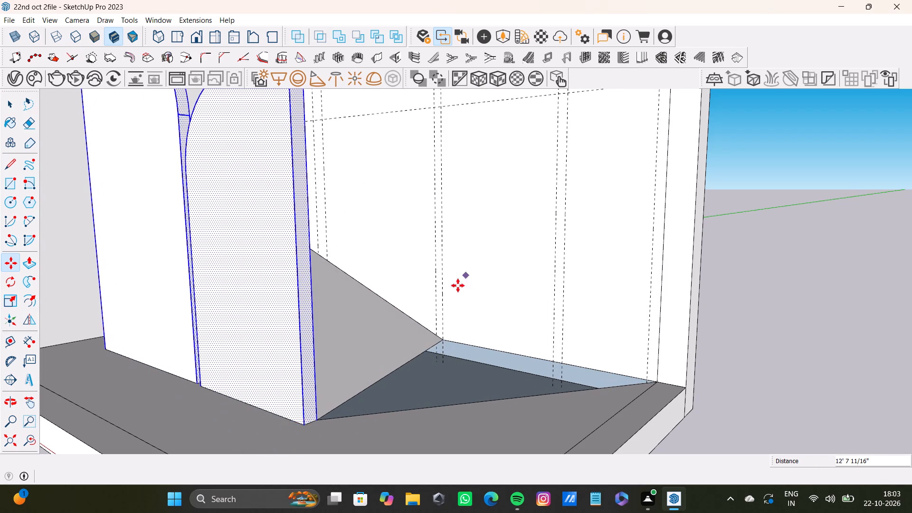
pyautogui.scroll(-5, 458, 285)
pyautogui.moveTo(445, 295); pyautogui.dragTo(463, 242, button='middle')
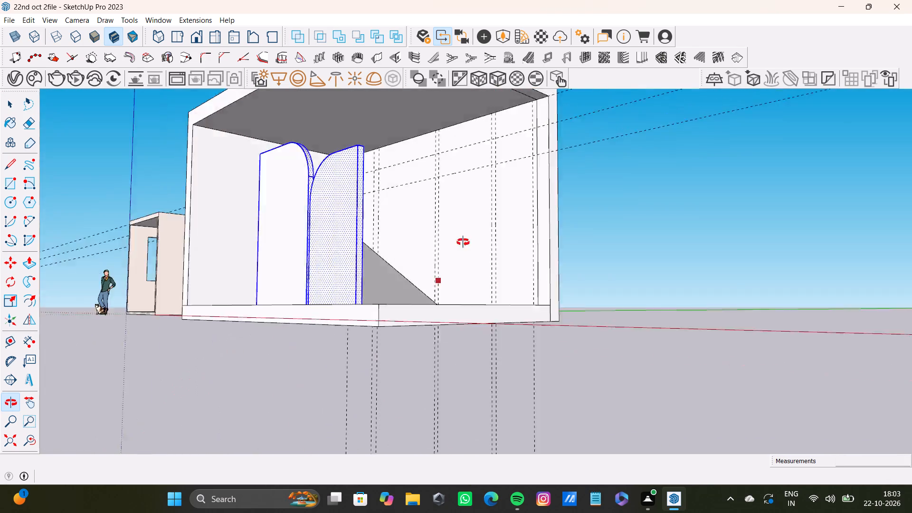
pyautogui.moveTo(463, 242); pyautogui.dragTo(452, 274, button='middle')
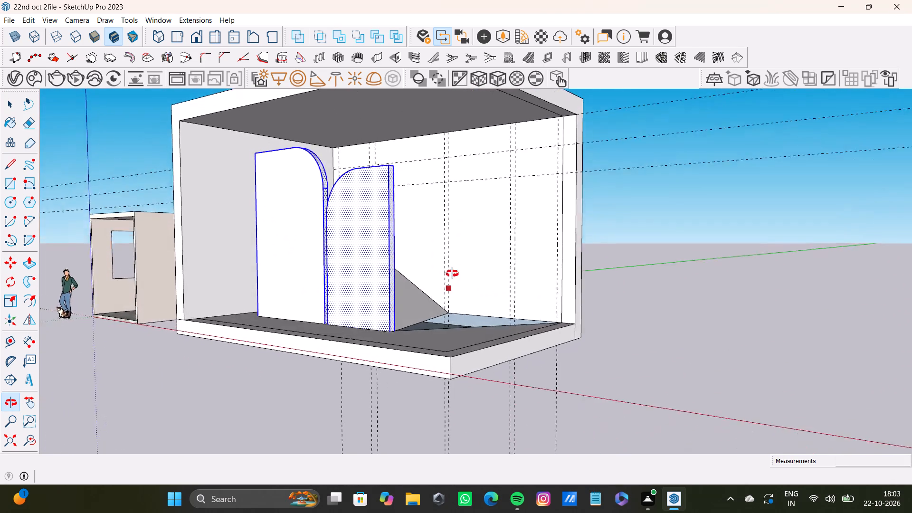
pyautogui.moveTo(452, 274); pyautogui.dragTo(394, 296, button='middle')
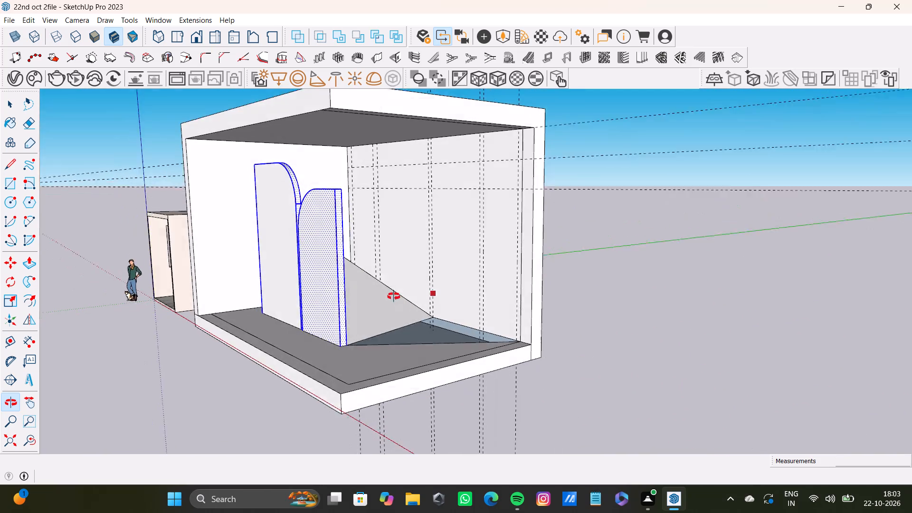
pyautogui.moveTo(394, 296); pyautogui.dragTo(636, 317, button='middle')
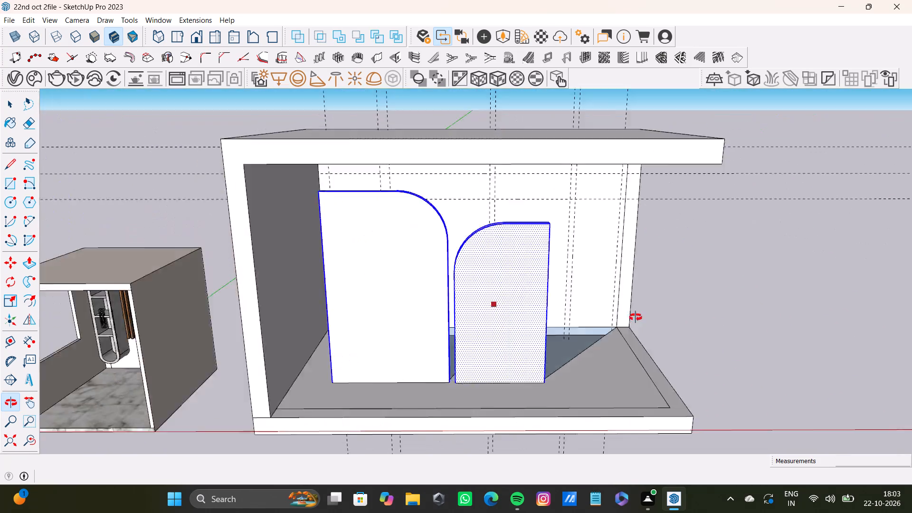
pyautogui.moveTo(636, 317); pyautogui.dragTo(520, 303, button='middle')
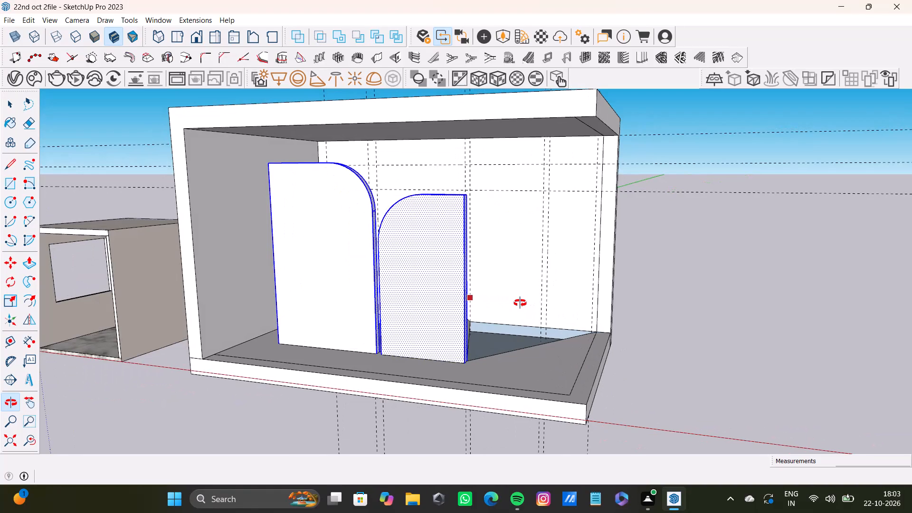
pyautogui.moveTo(520, 303); pyautogui.dragTo(263, 304, button='middle')
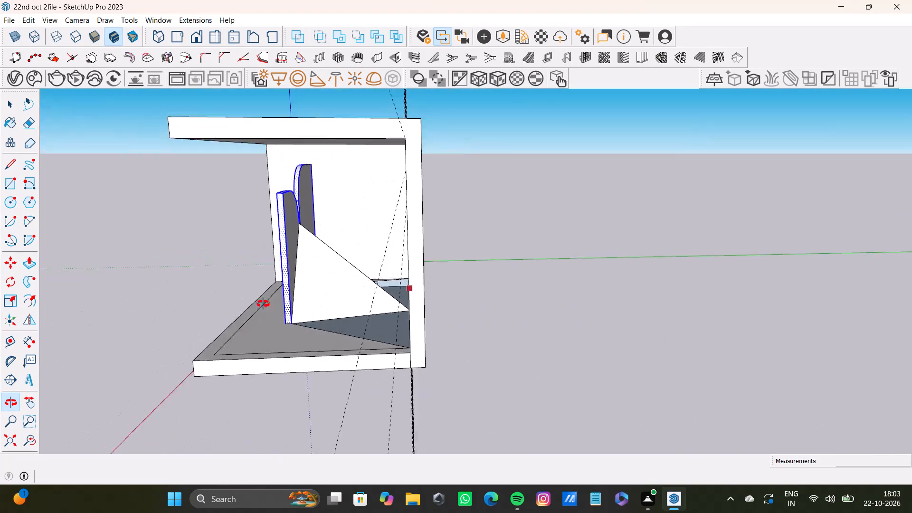
pyautogui.moveTo(263, 304); pyautogui.dragTo(345, 246, button='middle')
pyautogui.scroll(-7, 414, 281)
pyautogui.keyDown('shift'); pyautogui.moveTo(412, 281); pyautogui.dragTo(504, 287, button='middle'); pyautogui.keyUp('shift')
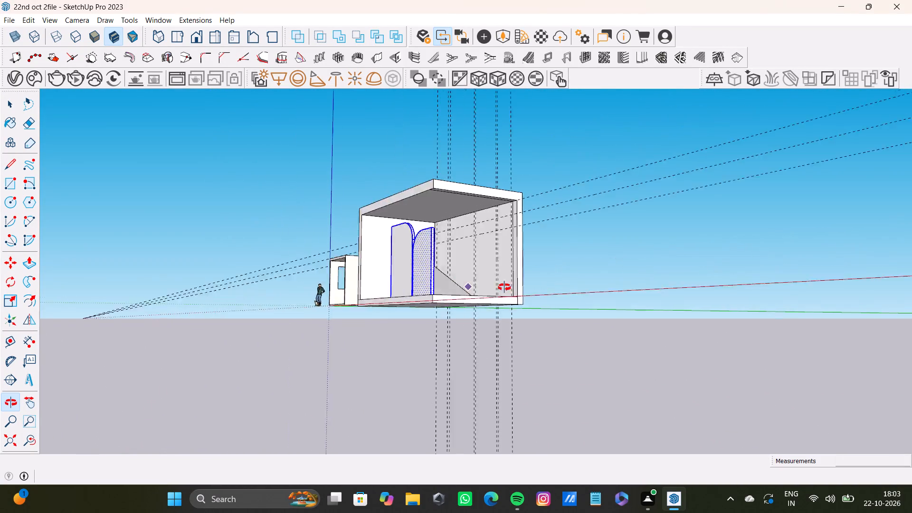
pyautogui.keyDown('shift'); pyautogui.moveTo(504, 287); pyautogui.dragTo(621, 315, button='middle'); pyautogui.keyUp('shift')
pyautogui.scroll(6, 536, 322)
pyautogui.moveTo(497, 305); pyautogui.dragTo(639, 331, button='middle')
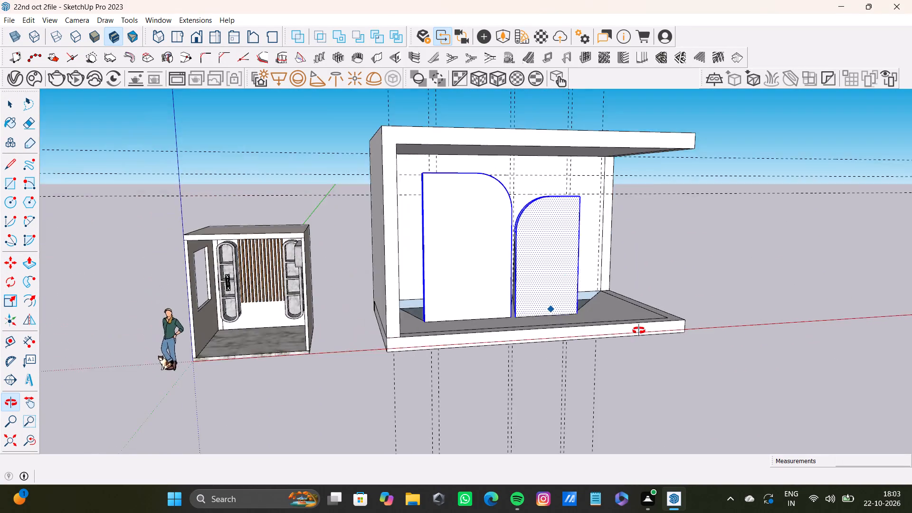
pyautogui.moveTo(639, 331); pyautogui.dragTo(438, 349, button='middle')
pyautogui.keyDown('shift'); pyautogui.scroll(4, 481, 301); pyautogui.keyUp('shift')
pyautogui.keyDown('shift'); pyautogui.moveTo(473, 248); pyautogui.dragTo(341, 196, button='middle'); pyautogui.keyUp('shift')
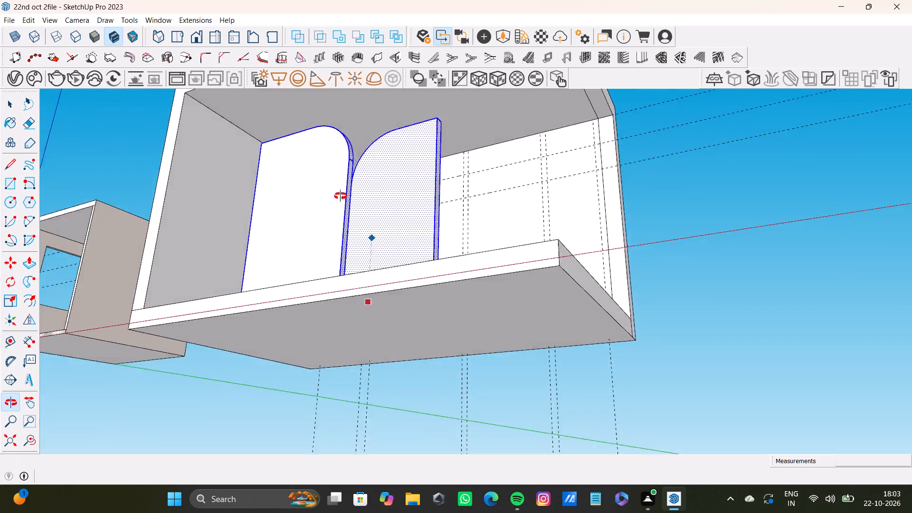
pyautogui.keyDown('shift'); pyautogui.moveTo(341, 196); pyautogui.dragTo(370, 321, button='middle'); pyautogui.keyUp('shift')
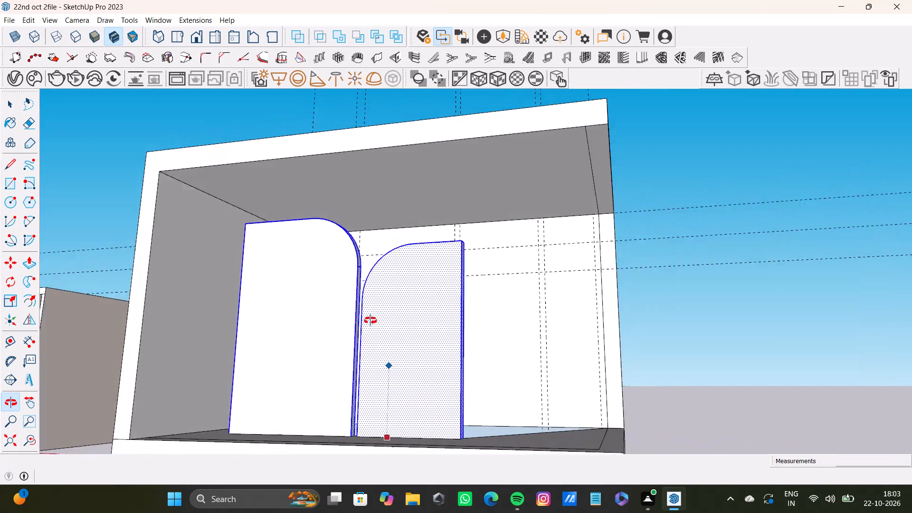
pyautogui.keyDown('shift'); pyautogui.moveTo(370, 321); pyautogui.dragTo(377, 337, button='middle'); pyautogui.keyUp('shift')
pyautogui.scroll(9, 323, 230)
pyautogui.moveTo(360, 243); pyautogui.dragTo(351, 296, button='middle')
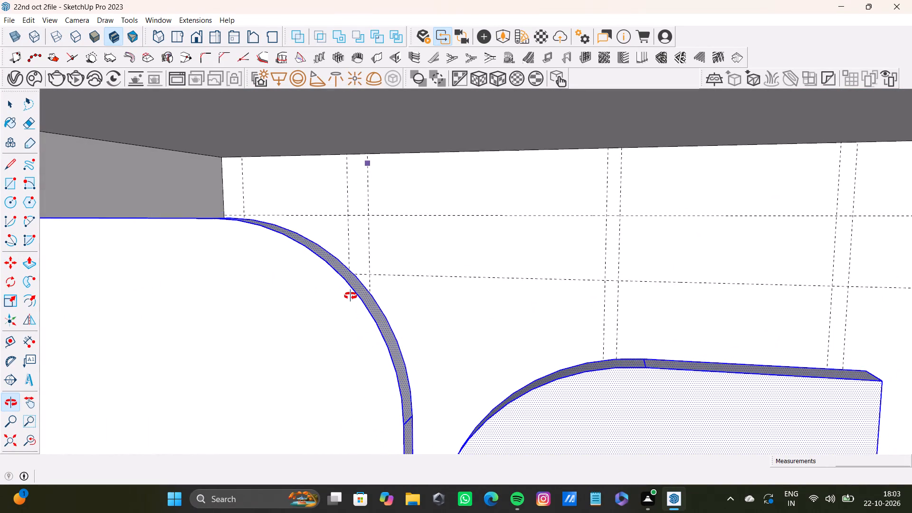
pyautogui.moveTo(351, 296); pyautogui.dragTo(352, 294, button='middle')
# Open the group containing the back wall for editing and select the wall face behind the panels.
pyautogui.press('r')
pyautogui.scroll(2, 369, 195)
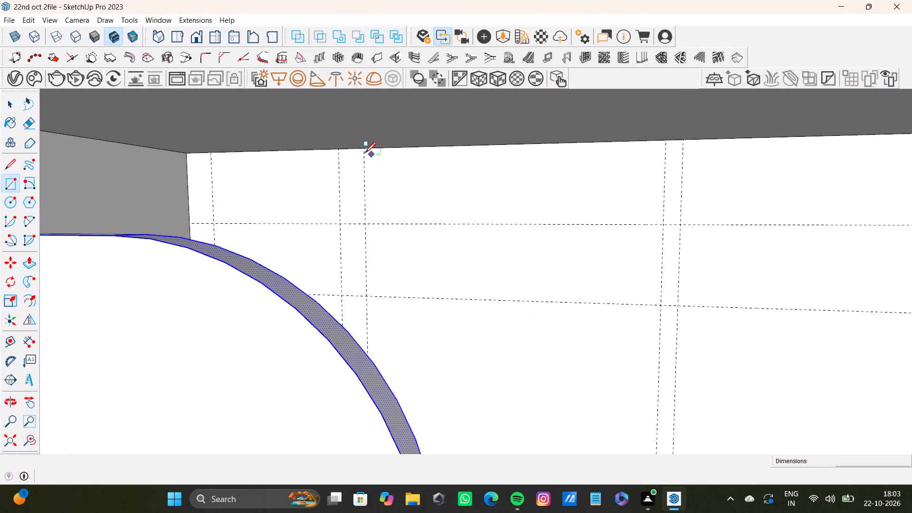
pyautogui.press('space')
pyautogui.doubleClick(390, 164)
pyautogui.doubleClick(395, 180)
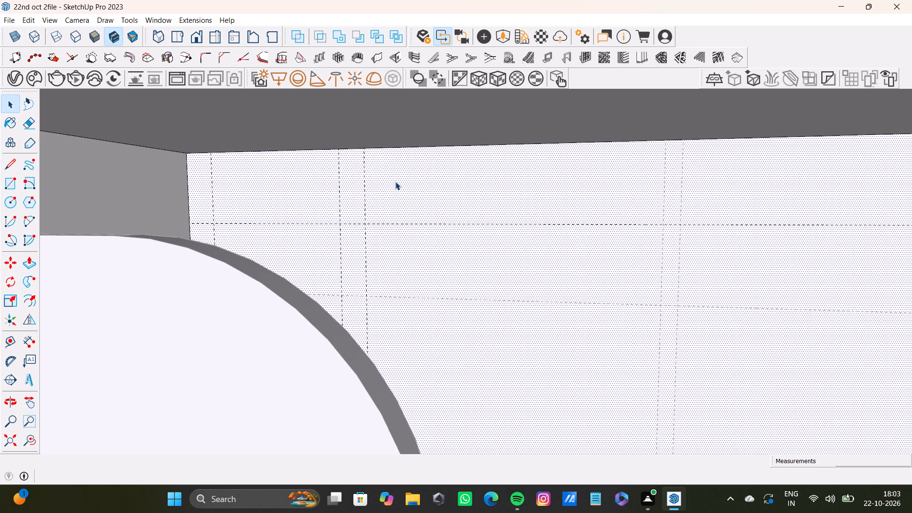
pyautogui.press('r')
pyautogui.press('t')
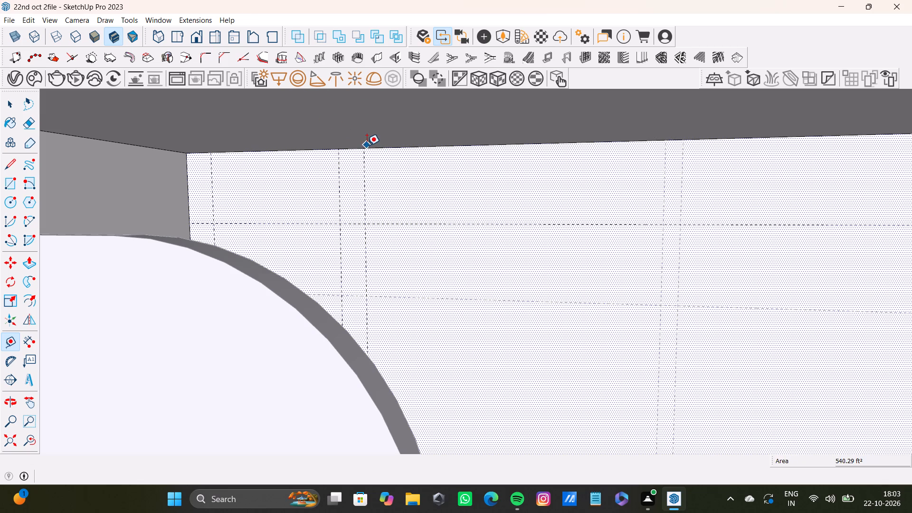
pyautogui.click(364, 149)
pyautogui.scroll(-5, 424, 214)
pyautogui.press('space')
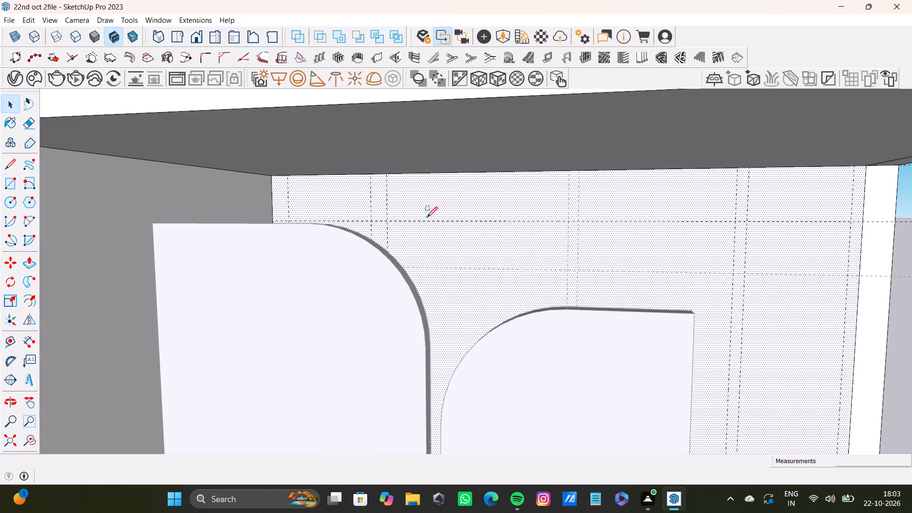
# Draw a narrow full-height rectangle on the back wall, from the vertical guide at the ceiling edge down to the floor edge.
pyautogui.press('r')
pyautogui.click(386, 175)
pyautogui.scroll(-4, 429, 229)
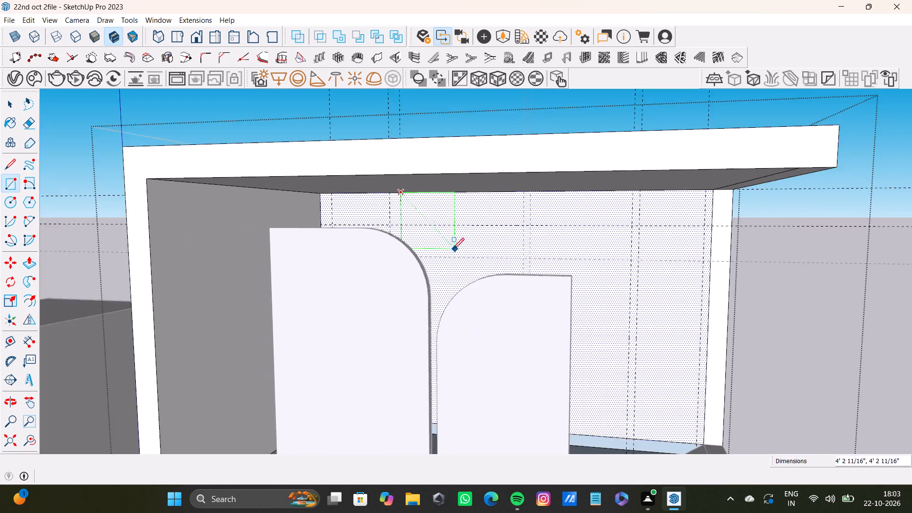
pyautogui.keyDown('shift'); pyautogui.moveTo(453, 249); pyautogui.dragTo(379, 248, button='middle'); pyautogui.keyUp('shift')
pyautogui.scroll(3, 396, 225)
pyautogui.keyDown('shift'); pyautogui.moveTo(413, 220); pyautogui.dragTo(205, 136, button='middle'); pyautogui.keyUp('shift')
pyautogui.scroll(4, 408, 188)
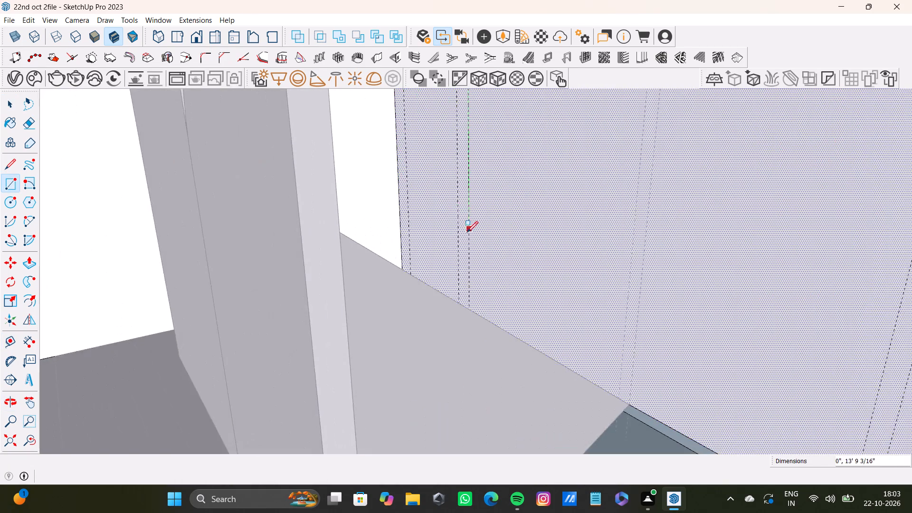
pyautogui.scroll(1, 467, 232)
pyautogui.moveTo(474, 244); pyautogui.dragTo(417, 244, button='middle')
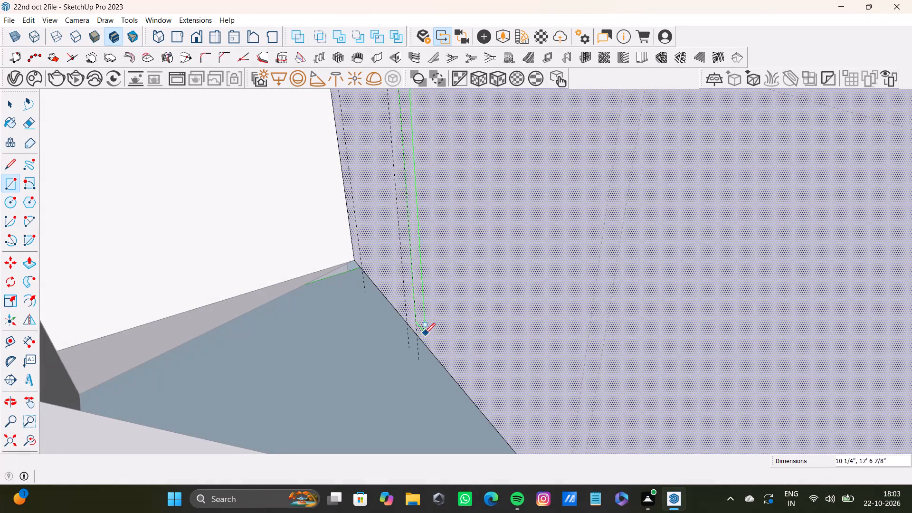
pyautogui.click(424, 341)
pyautogui.press('space')
# Extrude the narrow rectangle outward from the back wall into a slim vertical strip.
pyautogui.click(418, 332)
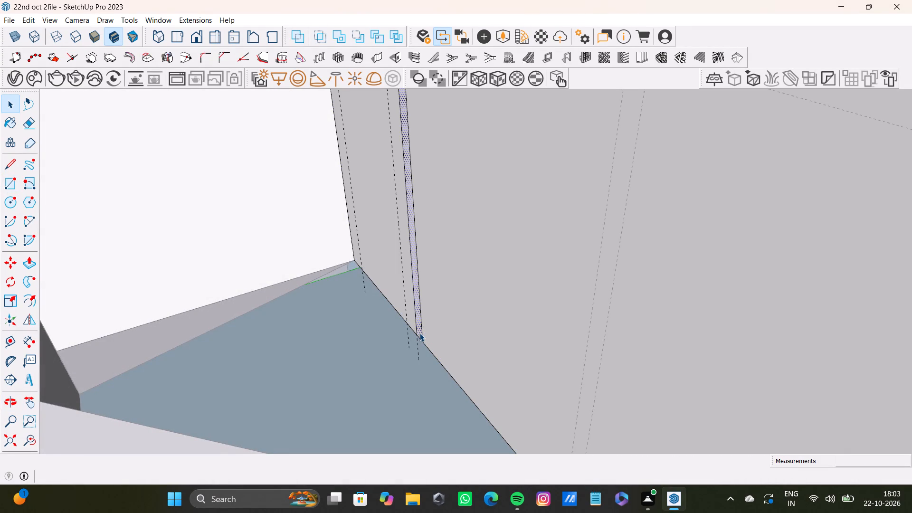
pyautogui.press('p')
pyautogui.moveTo(419, 333); pyautogui.dragTo(412, 333)
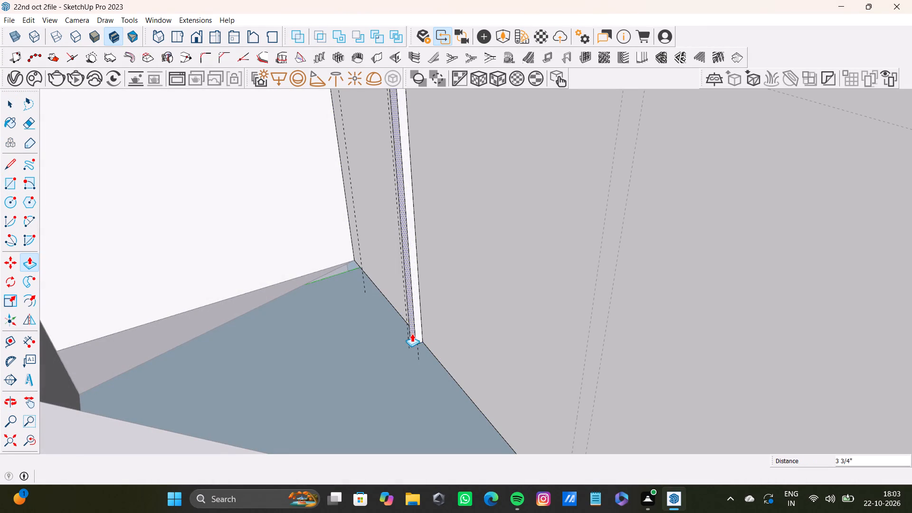
pyautogui.moveTo(412, 333); pyautogui.dragTo(408, 335)
pyautogui.press('space')
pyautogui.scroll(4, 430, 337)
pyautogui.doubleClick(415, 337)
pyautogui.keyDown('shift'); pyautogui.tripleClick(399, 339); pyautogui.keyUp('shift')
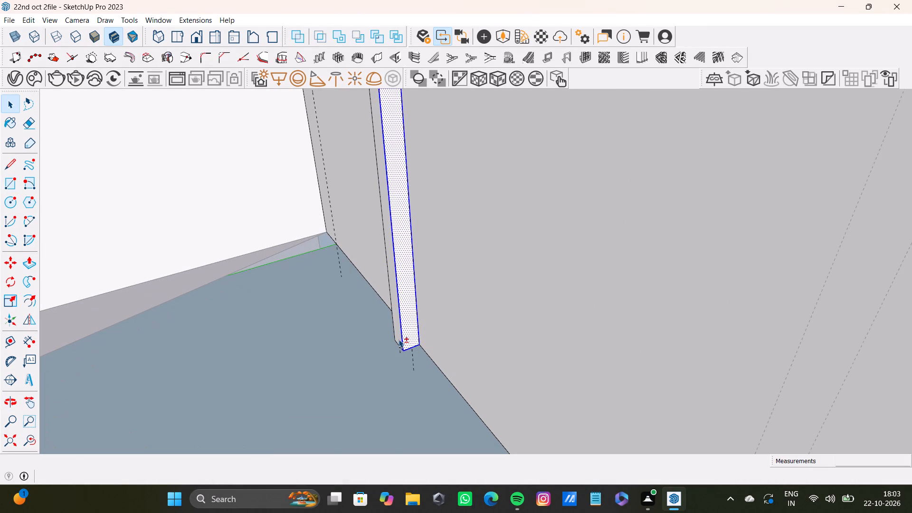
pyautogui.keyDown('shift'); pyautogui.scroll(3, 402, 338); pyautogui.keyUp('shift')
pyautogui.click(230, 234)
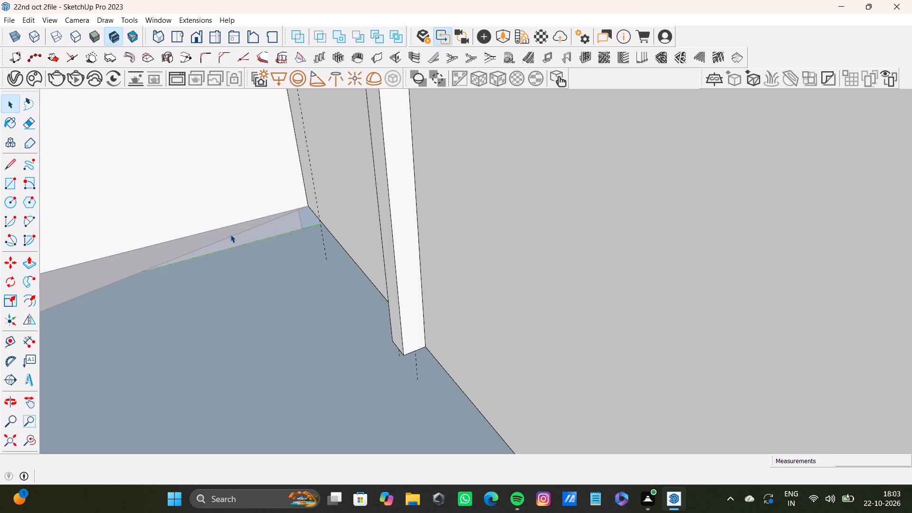
# Copy the slim vertical strip with all its faces along the back wall's ceiling edge, placing it about 17 feet away near the far guides.
pyautogui.keyDown('shift'); pyautogui.doubleClick(412, 322); pyautogui.keyUp('shift')
pyautogui.keyDown('shift'); pyautogui.doubleClick(398, 328); pyautogui.keyUp('shift')
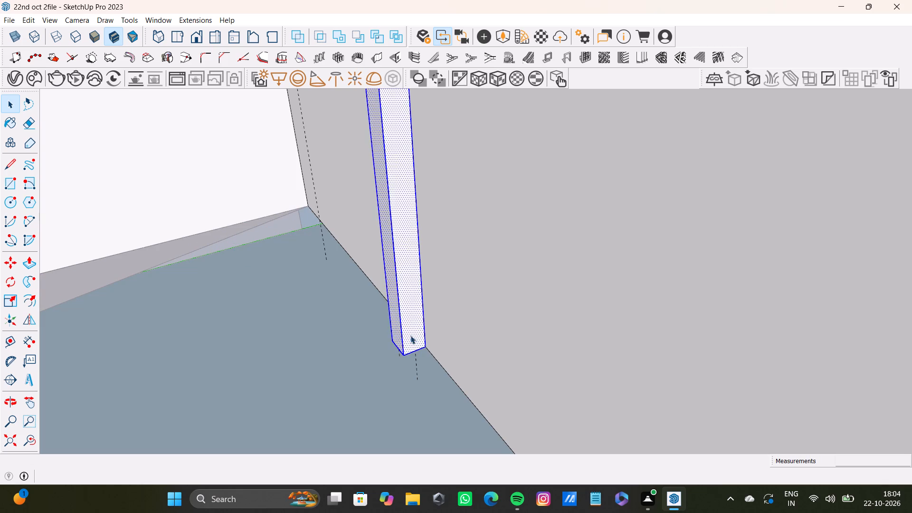
pyautogui.scroll(1, 410, 335)
pyautogui.moveTo(410, 335); pyautogui.dragTo(403, 217, button='middle')
pyautogui.keyDown('shift'); pyautogui.scroll(13, 392, 174); pyautogui.keyUp('shift')
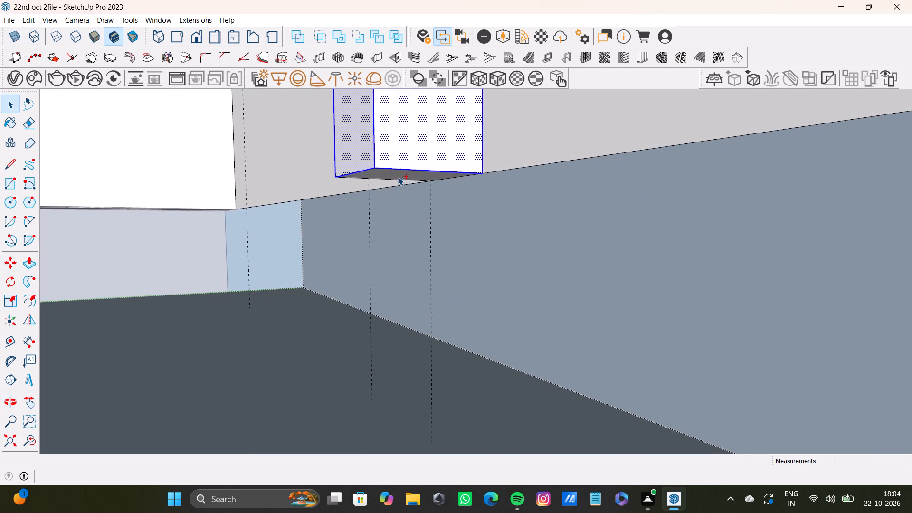
pyautogui.keyDown('shift'); pyautogui.doubleClick(398, 177); pyautogui.keyUp('shift')
pyautogui.keyDown('shift'); pyautogui.scroll(-7, 398, 177); pyautogui.keyUp('shift')
pyautogui.moveTo(395, 191); pyautogui.dragTo(415, 255, button='middle')
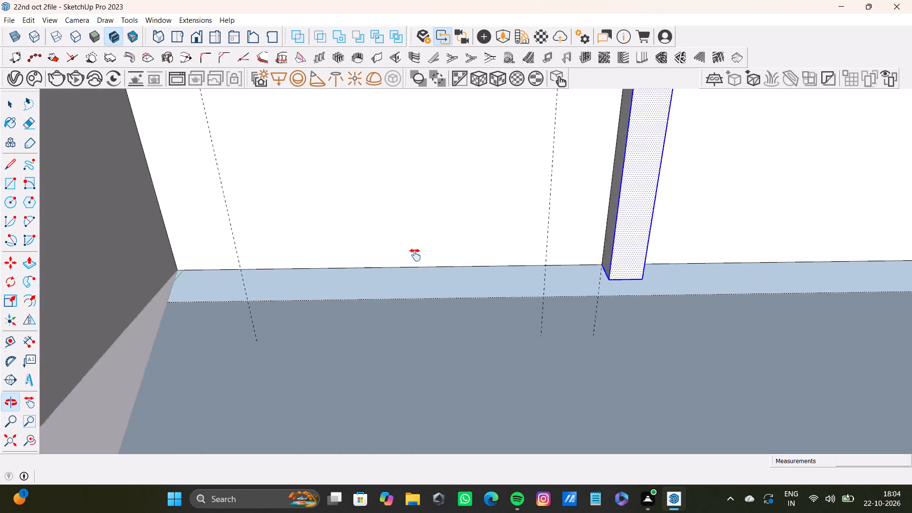
pyautogui.moveTo(415, 255); pyautogui.dragTo(413, 256, button='middle')
pyautogui.keyDown('shift'); pyautogui.scroll(7, 501, 228); pyautogui.keyUp('shift')
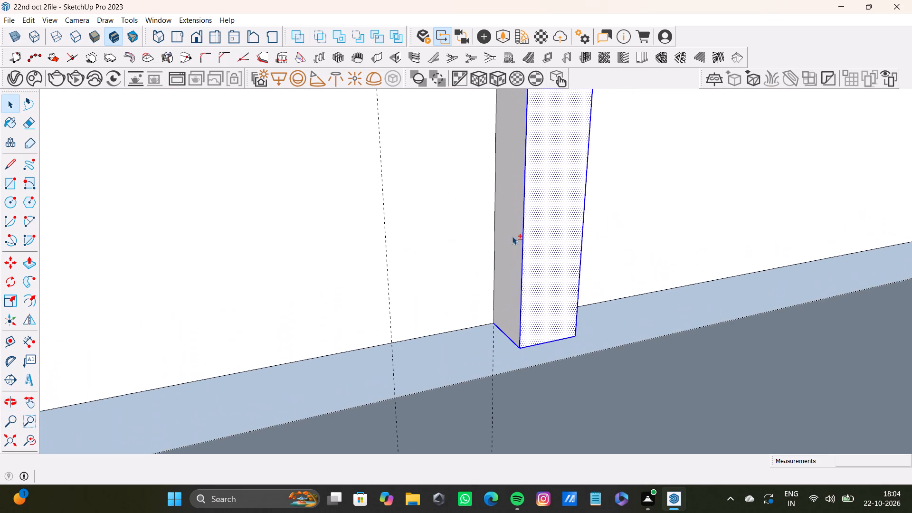
pyautogui.keyDown('shift'); pyautogui.click(512, 236); pyautogui.keyUp('shift')
pyautogui.keyDown('shift'); pyautogui.click(493, 246); pyautogui.keyUp('shift')
pyautogui.keyDown('shift'); pyautogui.scroll(-13, 504, 248); pyautogui.keyUp('shift')
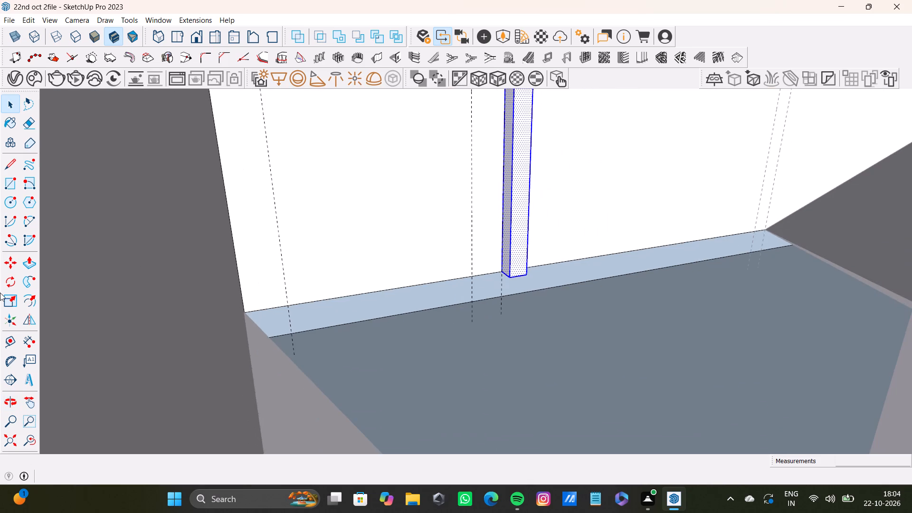
pyautogui.keyDown('shift'); pyautogui.click(34, 436); pyautogui.keyUp('shift')
pyautogui.keyDown('shift'); pyautogui.click(14, 433); pyautogui.keyUp('shift')
pyautogui.click(13, 438)
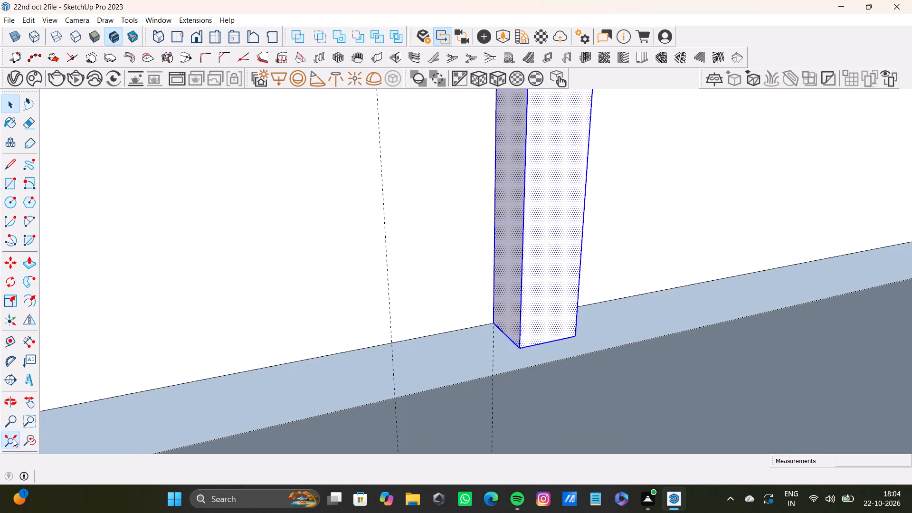
pyautogui.moveTo(437, 346); pyautogui.dragTo(285, 311, button='middle')
pyautogui.scroll(3, 599, 185)
pyautogui.keyDown('shift'); pyautogui.moveTo(605, 169); pyautogui.dragTo(429, 163, button='middle'); pyautogui.keyUp('shift')
pyautogui.scroll(7, 498, 176)
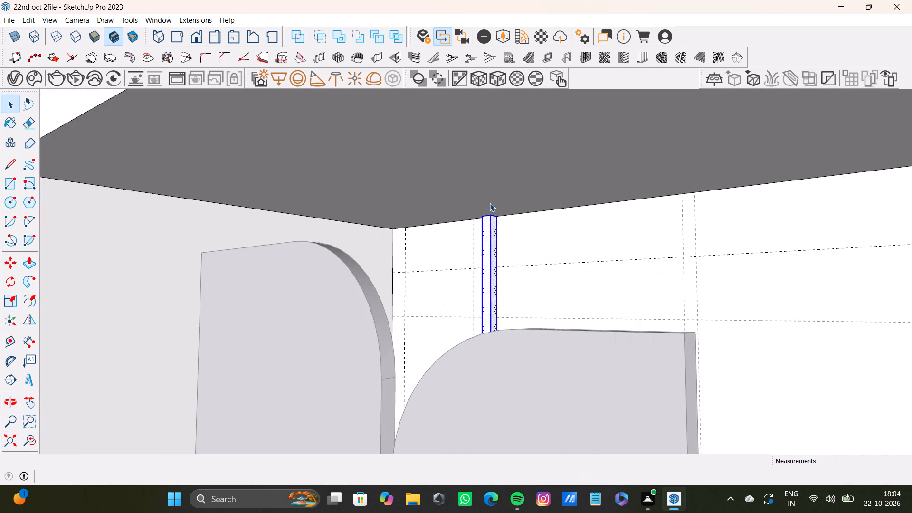
pyautogui.scroll(16, 490, 203)
pyautogui.middleClick(490, 218)
pyautogui.press('m')
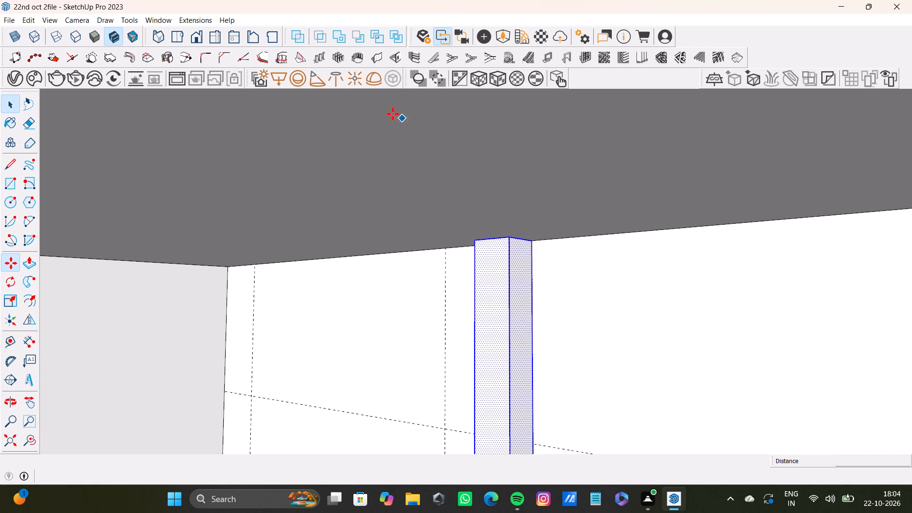
pyautogui.scroll(-8, 330, 56)
pyautogui.moveTo(535, 251); pyautogui.dragTo(674, 257, button='middle')
pyautogui.scroll(4, 623, 223)
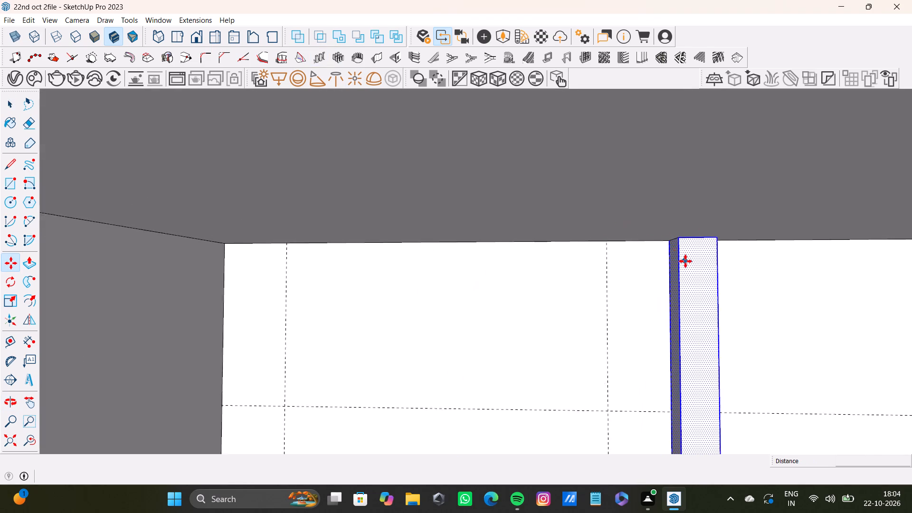
pyautogui.scroll(2, 685, 261)
pyautogui.keyDown('ctrl'); pyautogui.click(663, 234); pyautogui.keyUp('ctrl')
pyautogui.scroll(-5, 693, 241)
pyautogui.keyDown('shift'); pyautogui.moveTo(728, 238); pyautogui.dragTo(187, 179, button='middle'); pyautogui.keyUp('shift')
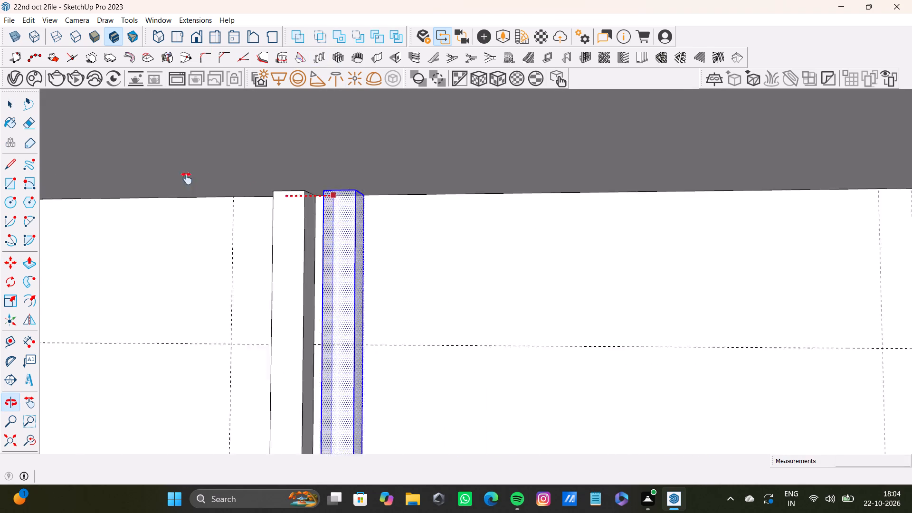
pyautogui.keyDown('shift'); pyautogui.moveTo(187, 179); pyautogui.dragTo(154, 175, button='middle'); pyautogui.keyUp('shift')
pyautogui.scroll(-3, 524, 222)
pyautogui.moveTo(560, 207); pyautogui.dragTo(104, 140, button='middle')
pyautogui.scroll(-6, 394, 166)
pyautogui.moveTo(408, 152); pyautogui.dragTo(399, 174, button='middle')
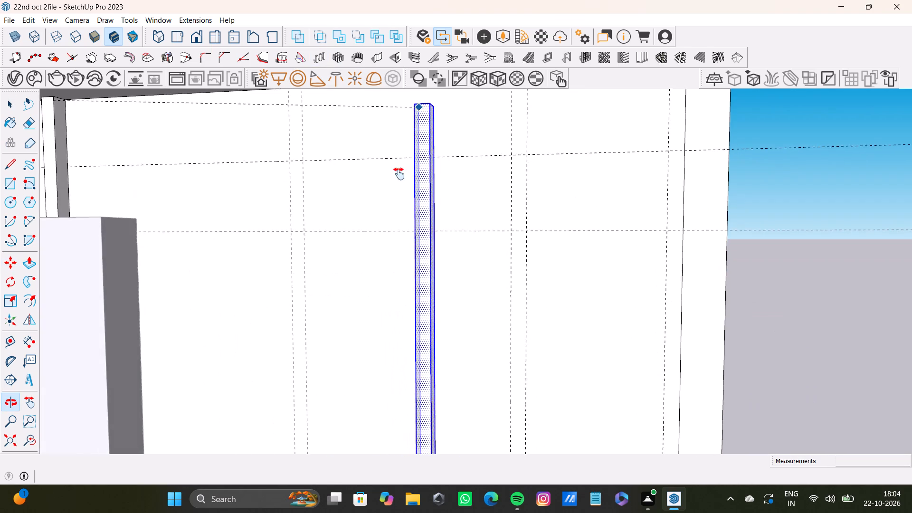
pyautogui.moveTo(399, 174); pyautogui.dragTo(424, 226, button='middle')
pyautogui.scroll(3, 534, 192)
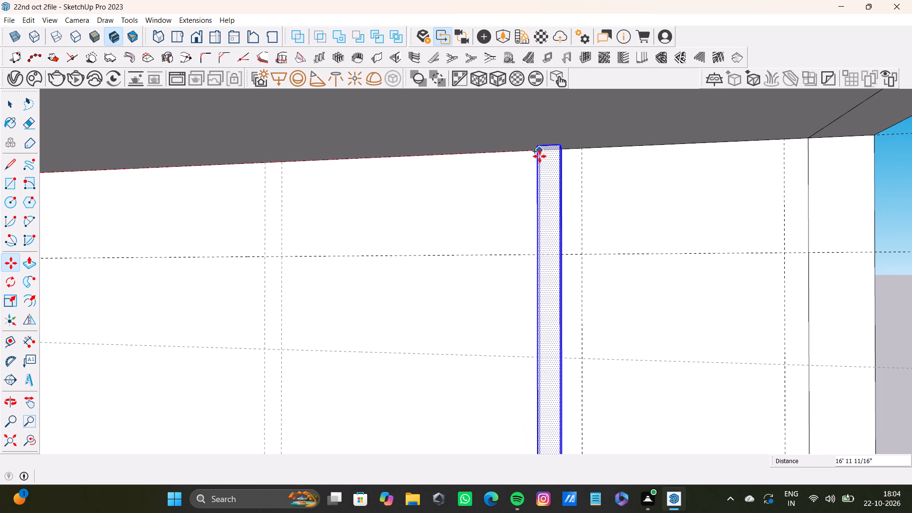
pyautogui.click(539, 155)
# Divide the copy spacing by 21 to fill the back wall with evenly spaced vertical strips, and leave the group.
pyautogui.scroll(-7, 470, 185)
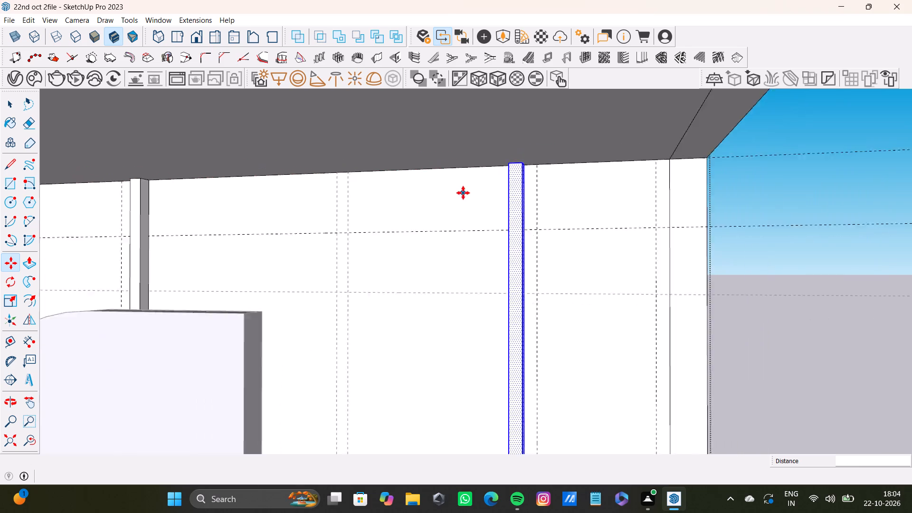
pyautogui.scroll(-1, 463, 193)
pyautogui.moveTo(460, 195); pyautogui.dragTo(335, 187, button='middle')
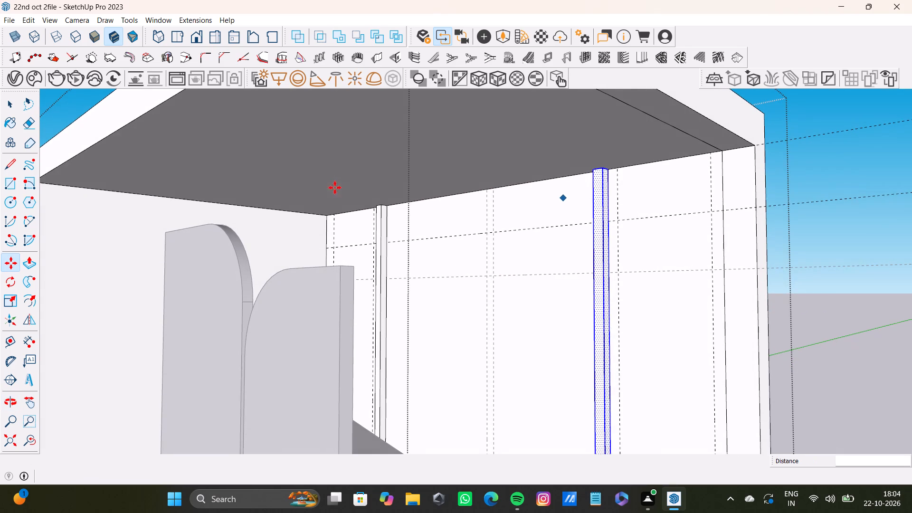
pyautogui.write('/21')
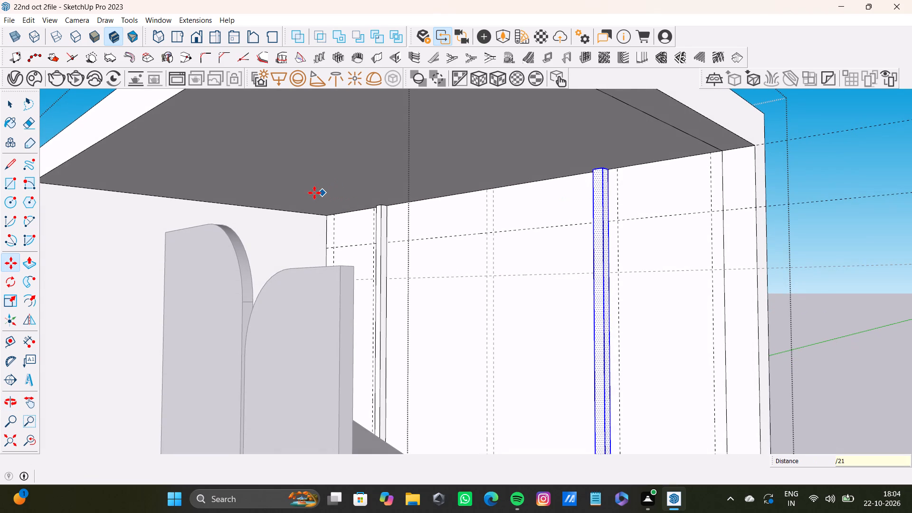
pyautogui.press('Return')
pyautogui.press('space')
pyautogui.scroll(-5, 372, 205)
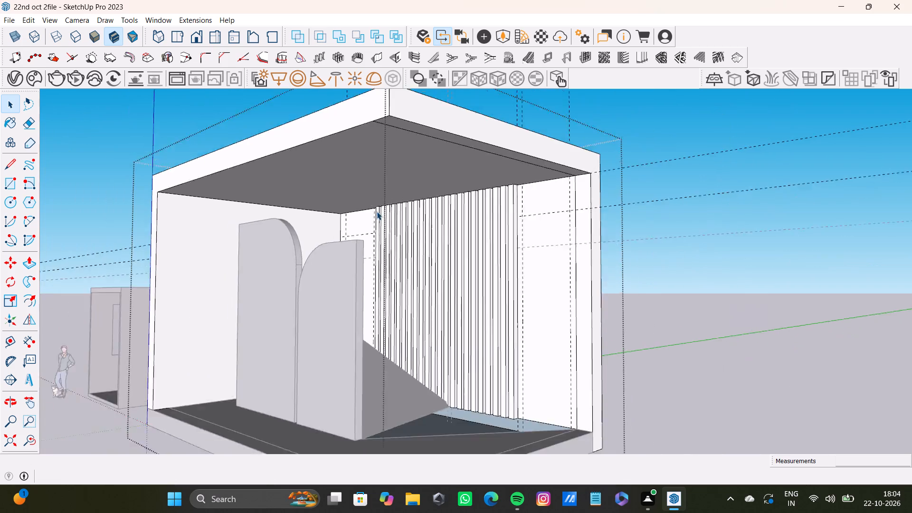
pyautogui.scroll(-3, 377, 211)
pyautogui.keyDown('shift'); pyautogui.moveTo(401, 248); pyautogui.dragTo(519, 248, button='middle'); pyautogui.keyUp('shift')
pyautogui.scroll(11, 484, 214)
pyautogui.scroll(-2, 423, 187)
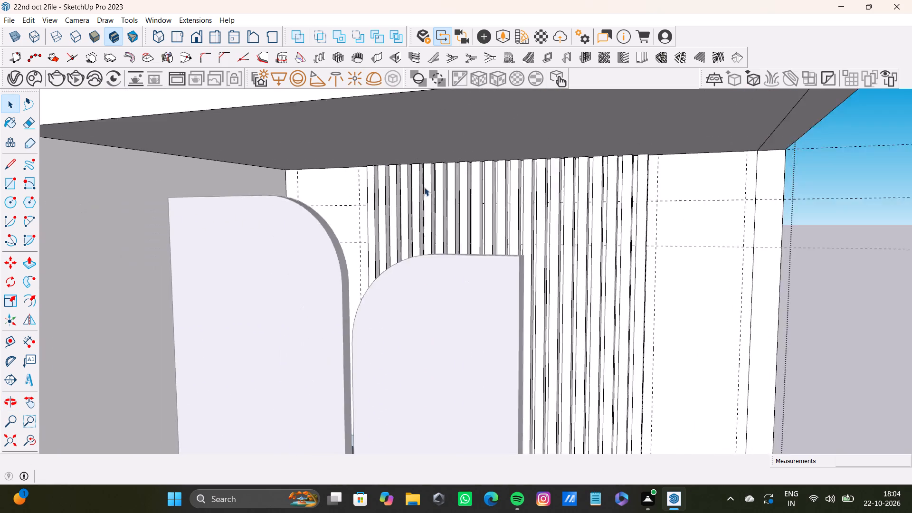
pyautogui.scroll(-6, 424, 187)
pyautogui.keyDown('shift'); pyautogui.moveTo(435, 216); pyautogui.dragTo(409, 131, button='middle'); pyautogui.keyUp('shift')
pyautogui.click(693, 239)
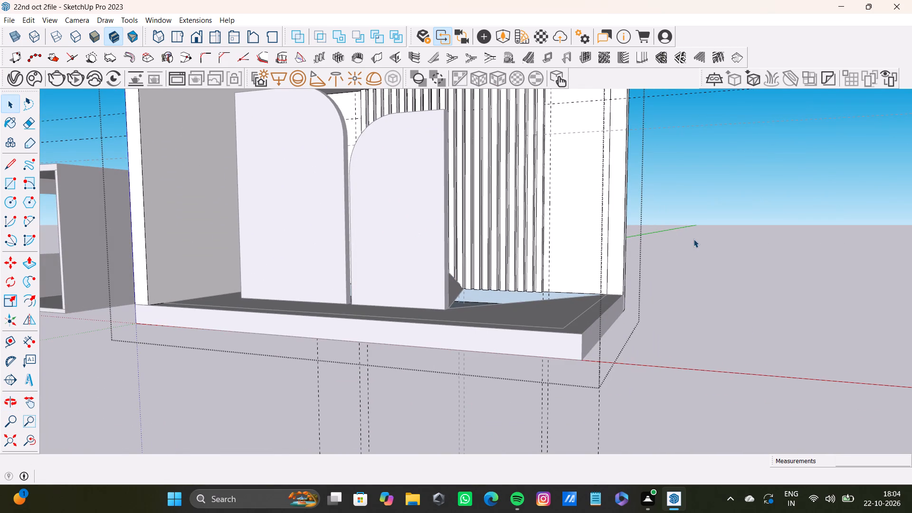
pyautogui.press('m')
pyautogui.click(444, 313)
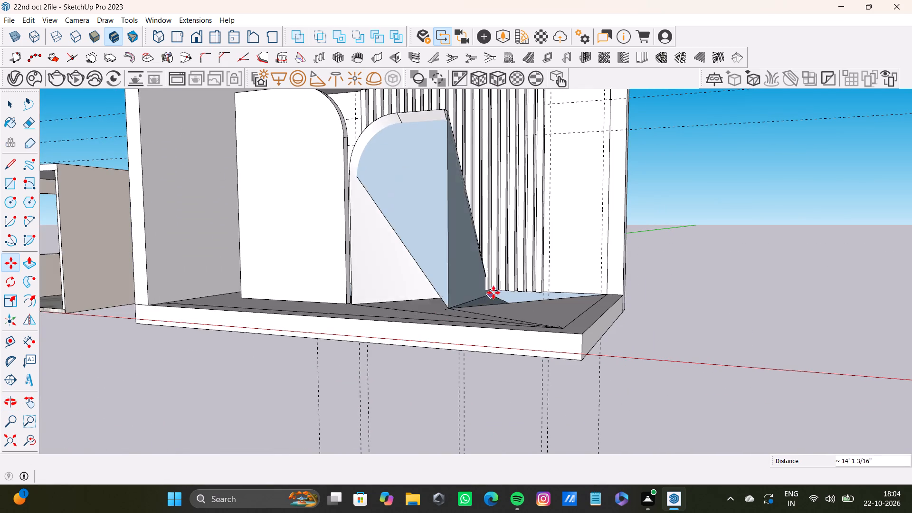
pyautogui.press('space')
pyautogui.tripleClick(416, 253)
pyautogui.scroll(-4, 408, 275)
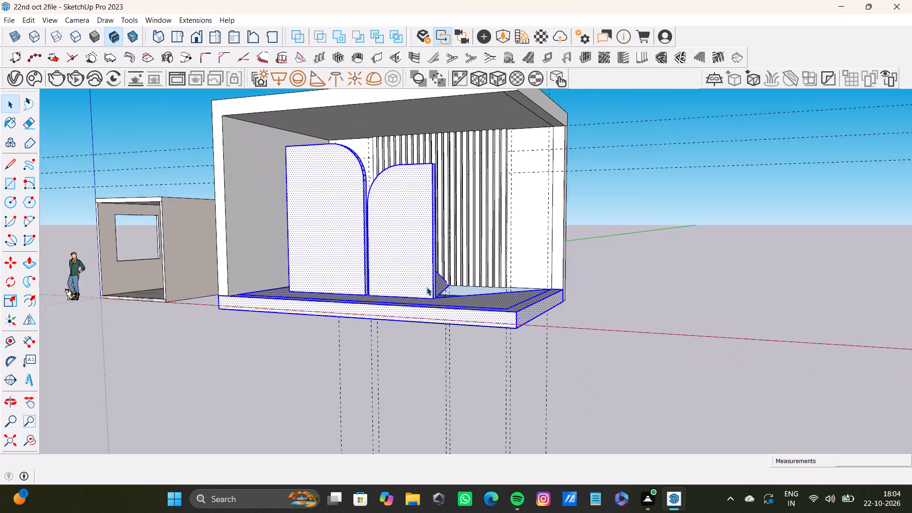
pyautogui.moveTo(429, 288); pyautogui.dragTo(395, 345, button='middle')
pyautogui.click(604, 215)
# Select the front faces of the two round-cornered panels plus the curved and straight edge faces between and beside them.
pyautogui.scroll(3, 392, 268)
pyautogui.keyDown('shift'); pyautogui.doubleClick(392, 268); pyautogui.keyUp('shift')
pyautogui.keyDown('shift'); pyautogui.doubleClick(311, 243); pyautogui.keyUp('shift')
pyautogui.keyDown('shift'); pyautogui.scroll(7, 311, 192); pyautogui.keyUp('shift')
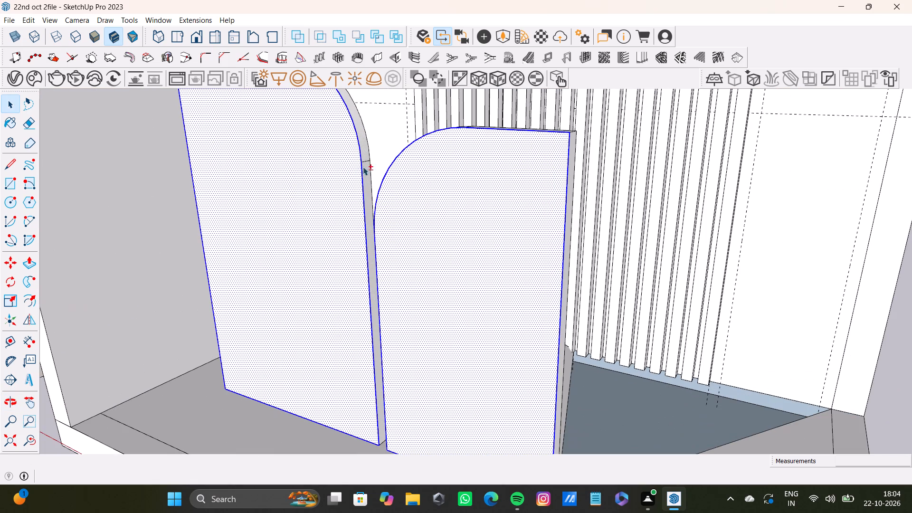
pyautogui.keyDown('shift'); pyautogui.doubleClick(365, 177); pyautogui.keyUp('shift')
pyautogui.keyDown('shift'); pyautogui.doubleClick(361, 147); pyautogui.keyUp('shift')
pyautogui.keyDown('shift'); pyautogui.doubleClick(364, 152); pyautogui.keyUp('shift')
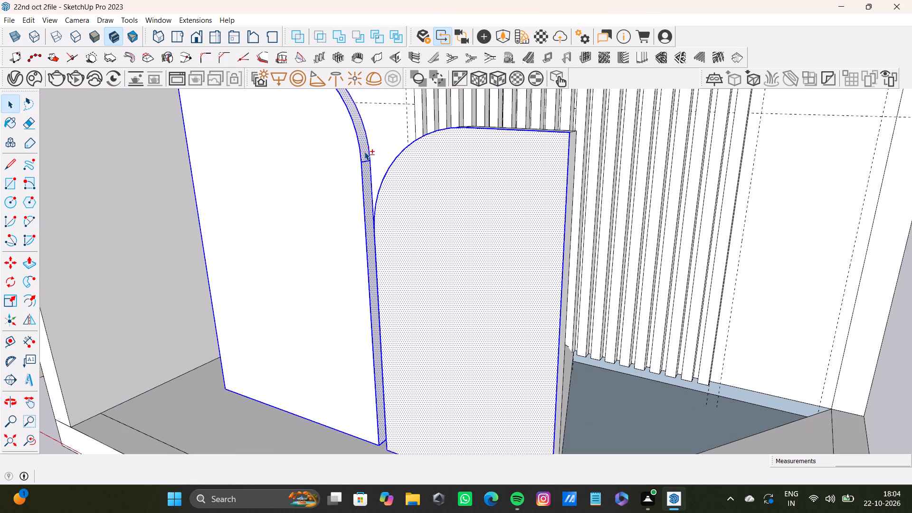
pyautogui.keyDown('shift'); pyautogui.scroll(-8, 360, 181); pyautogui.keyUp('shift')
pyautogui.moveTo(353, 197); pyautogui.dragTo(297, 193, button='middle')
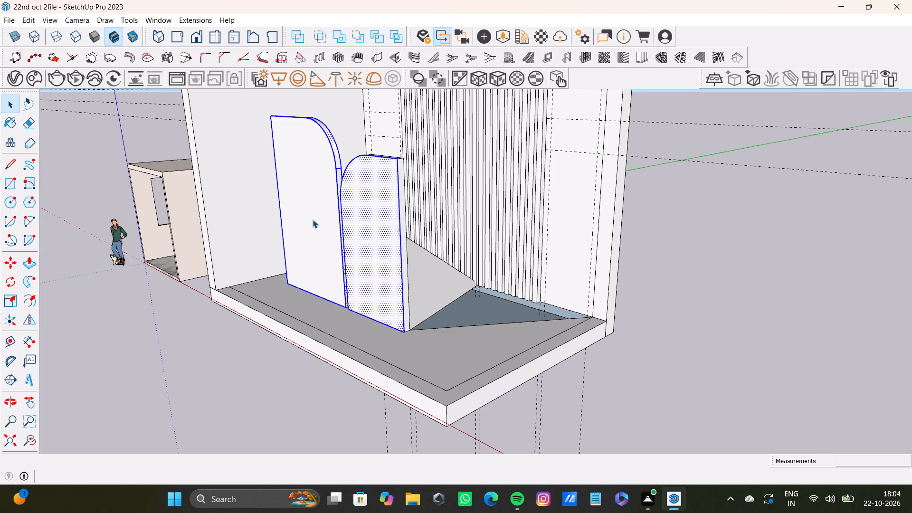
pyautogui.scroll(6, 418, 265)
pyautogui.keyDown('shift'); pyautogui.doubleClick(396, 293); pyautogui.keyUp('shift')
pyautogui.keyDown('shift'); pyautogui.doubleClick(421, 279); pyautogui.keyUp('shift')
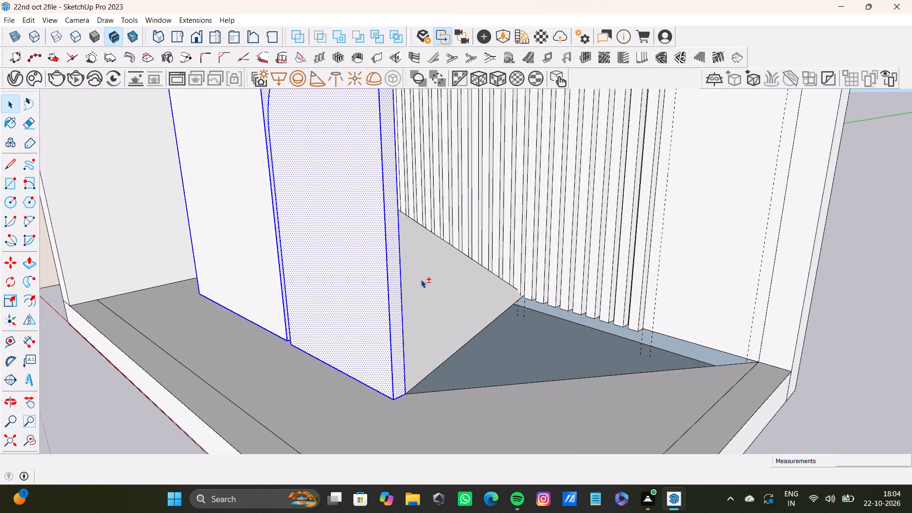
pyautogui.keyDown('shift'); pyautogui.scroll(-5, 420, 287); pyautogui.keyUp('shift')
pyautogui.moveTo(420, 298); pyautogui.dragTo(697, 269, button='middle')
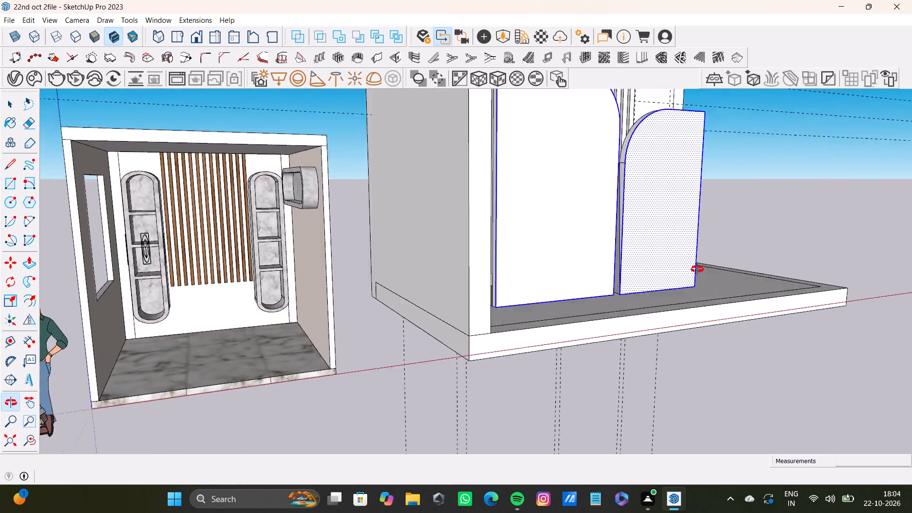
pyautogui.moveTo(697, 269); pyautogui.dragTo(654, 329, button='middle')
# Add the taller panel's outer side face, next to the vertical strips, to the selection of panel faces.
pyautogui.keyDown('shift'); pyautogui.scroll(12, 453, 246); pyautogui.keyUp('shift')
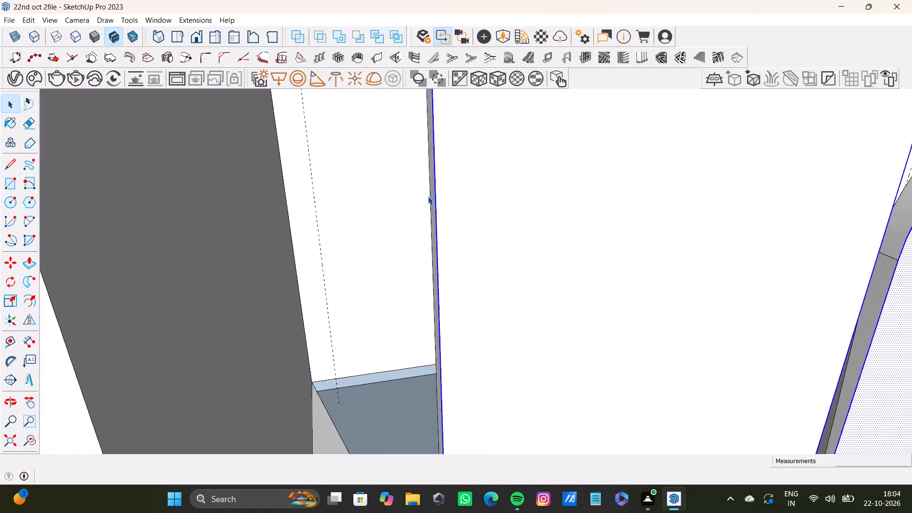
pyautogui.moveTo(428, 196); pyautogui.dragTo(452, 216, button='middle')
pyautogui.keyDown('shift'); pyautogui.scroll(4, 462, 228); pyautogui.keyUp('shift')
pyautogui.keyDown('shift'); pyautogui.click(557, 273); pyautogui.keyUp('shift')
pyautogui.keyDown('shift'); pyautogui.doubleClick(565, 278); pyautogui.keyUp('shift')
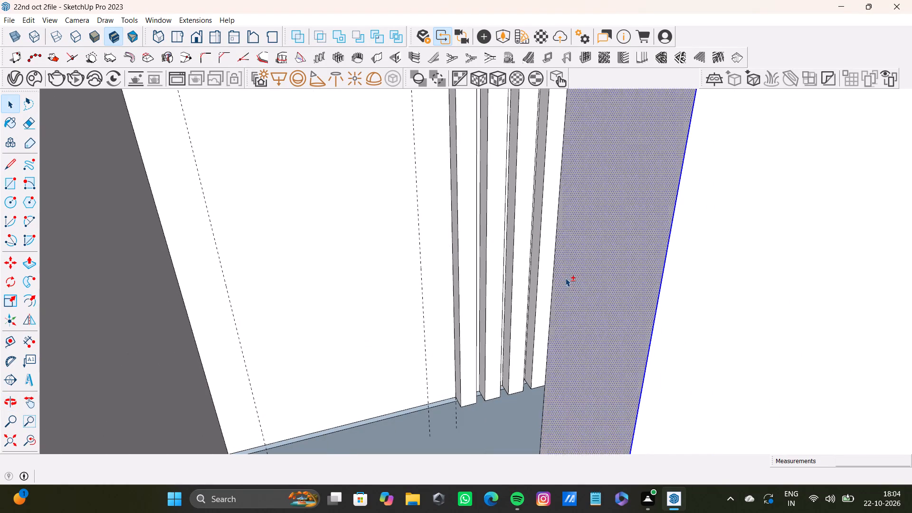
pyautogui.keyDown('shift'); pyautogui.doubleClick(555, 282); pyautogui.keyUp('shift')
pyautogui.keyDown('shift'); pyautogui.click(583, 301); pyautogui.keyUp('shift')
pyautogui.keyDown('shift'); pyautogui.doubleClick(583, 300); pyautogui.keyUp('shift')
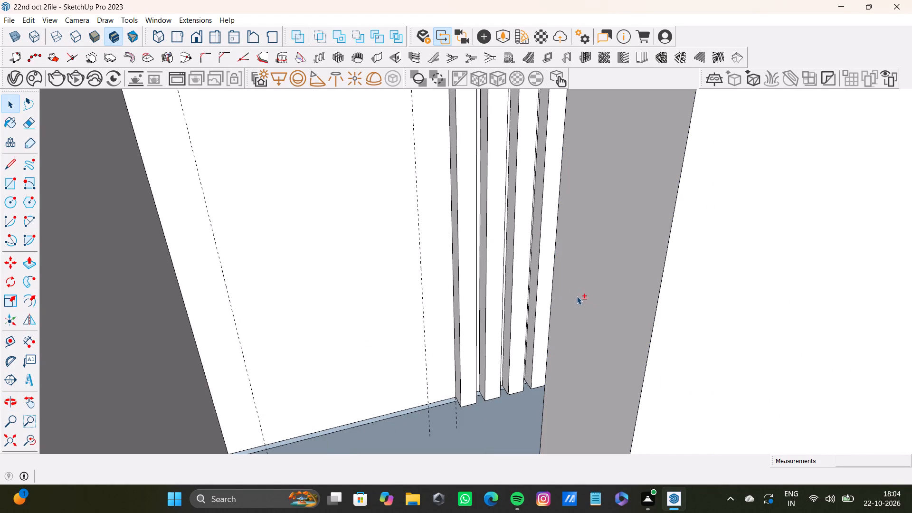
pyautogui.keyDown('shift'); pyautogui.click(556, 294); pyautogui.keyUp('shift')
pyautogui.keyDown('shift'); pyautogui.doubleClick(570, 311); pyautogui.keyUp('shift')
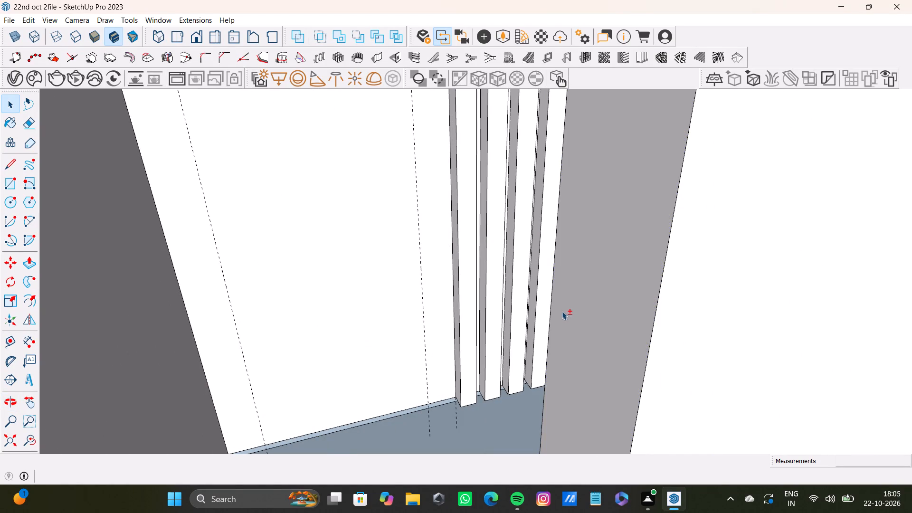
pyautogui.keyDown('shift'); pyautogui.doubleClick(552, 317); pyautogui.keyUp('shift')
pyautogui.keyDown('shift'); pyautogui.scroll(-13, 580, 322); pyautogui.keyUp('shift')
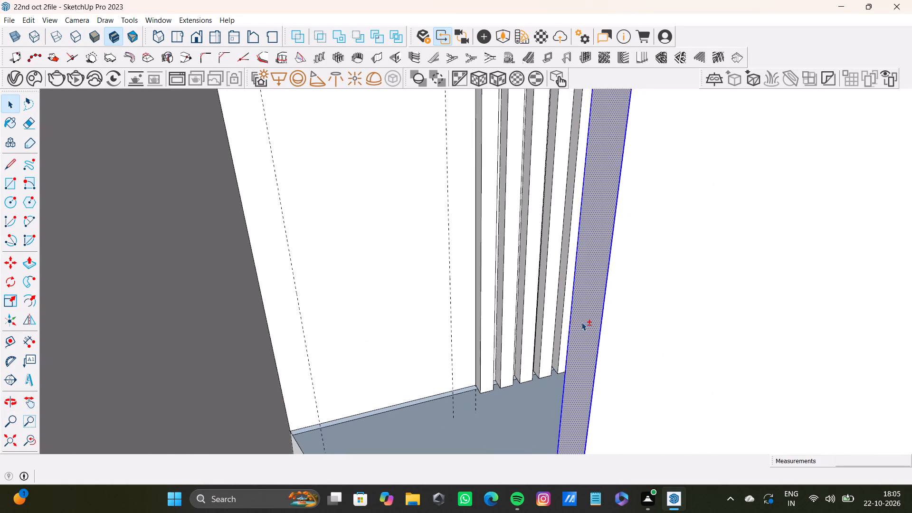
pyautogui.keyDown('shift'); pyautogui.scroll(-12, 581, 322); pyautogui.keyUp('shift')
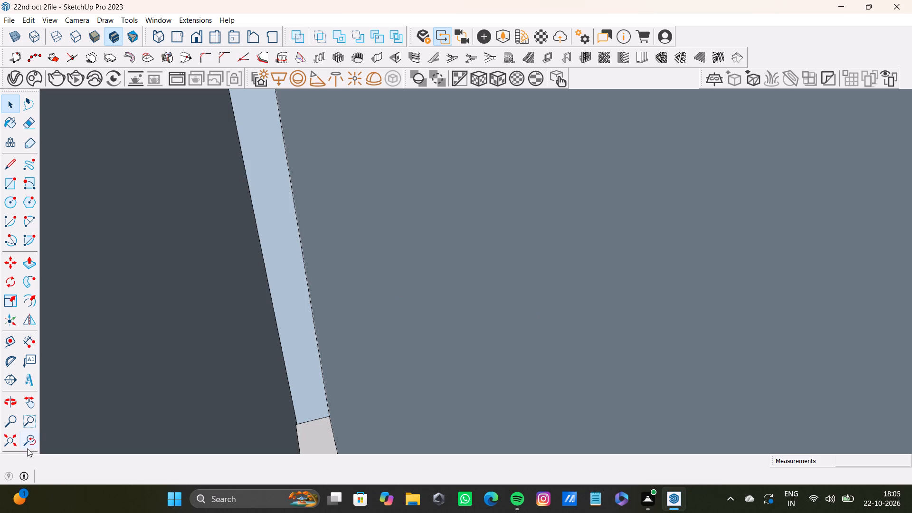
# Select the front faces of both round-cornered panels, the taller panel's curved and straight edge faces, and the shorter panel's outer side face.
pyautogui.click(31, 445)
pyautogui.click(3, 436)
pyautogui.moveTo(512, 341); pyautogui.dragTo(184, 268, button='middle')
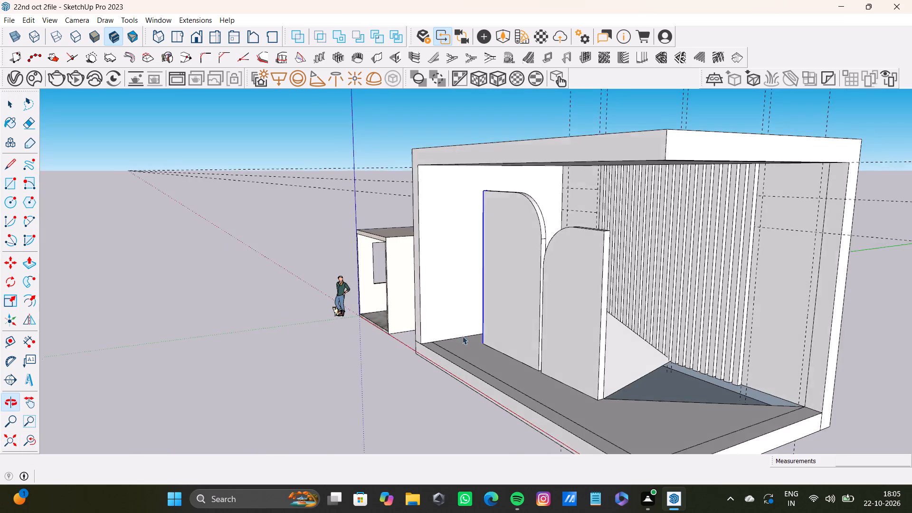
pyautogui.scroll(3, 535, 340)
pyautogui.keyDown('shift'); pyautogui.moveTo(539, 335); pyautogui.dragTo(470, 308, button='middle'); pyautogui.keyUp('shift')
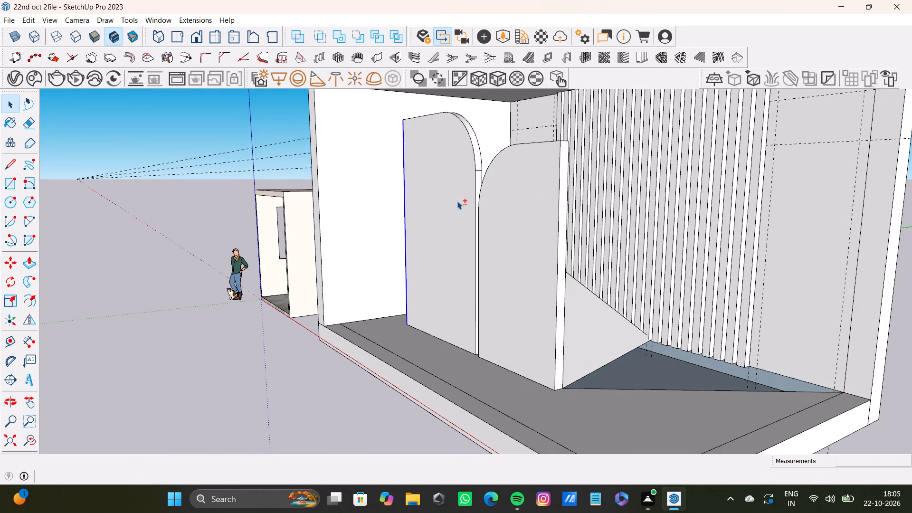
pyautogui.keyDown('shift'); pyautogui.doubleClick(457, 201); pyautogui.keyUp('shift')
pyautogui.keyDown('shift'); pyautogui.scroll(6, 482, 152); pyautogui.keyUp('shift')
pyautogui.keyDown('shift'); pyautogui.doubleClick(473, 160); pyautogui.keyUp('shift')
pyautogui.keyDown('shift'); pyautogui.doubleClick(475, 211); pyautogui.keyUp('shift')
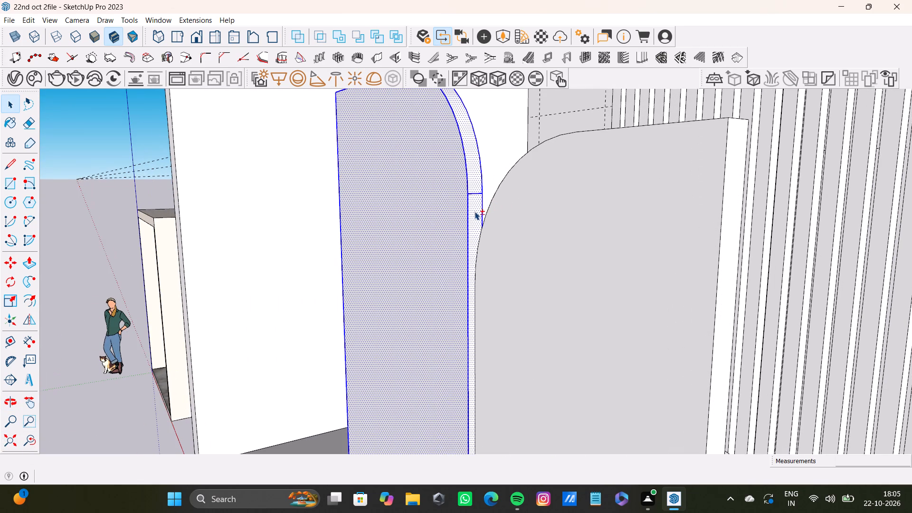
pyautogui.keyDown('shift'); pyautogui.doubleClick(501, 218); pyautogui.keyUp('shift')
pyautogui.keyDown('shift'); pyautogui.doubleClick(725, 276); pyautogui.keyUp('shift')
# Add the rear faces of both panels and the shorter panel's flat top face to the selection.
pyautogui.keyDown('shift'); pyautogui.moveTo(726, 280); pyautogui.dragTo(589, 236, button='middle'); pyautogui.keyUp('shift')
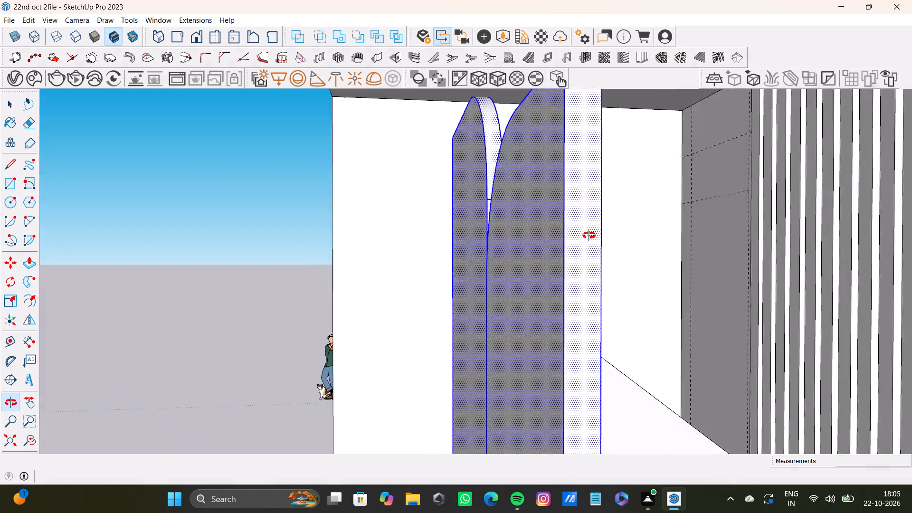
pyautogui.keyDown('shift'); pyautogui.moveTo(589, 236); pyautogui.dragTo(465, 280, button='middle'); pyautogui.keyUp('shift')
pyautogui.keyDown('shift'); pyautogui.click(452, 272); pyautogui.keyUp('shift')
pyautogui.keyDown('shift'); pyautogui.moveTo(452, 271); pyautogui.dragTo(461, 268); pyautogui.keyUp('shift')
pyautogui.keyDown('shift'); pyautogui.doubleClick(560, 223); pyautogui.keyUp('shift')
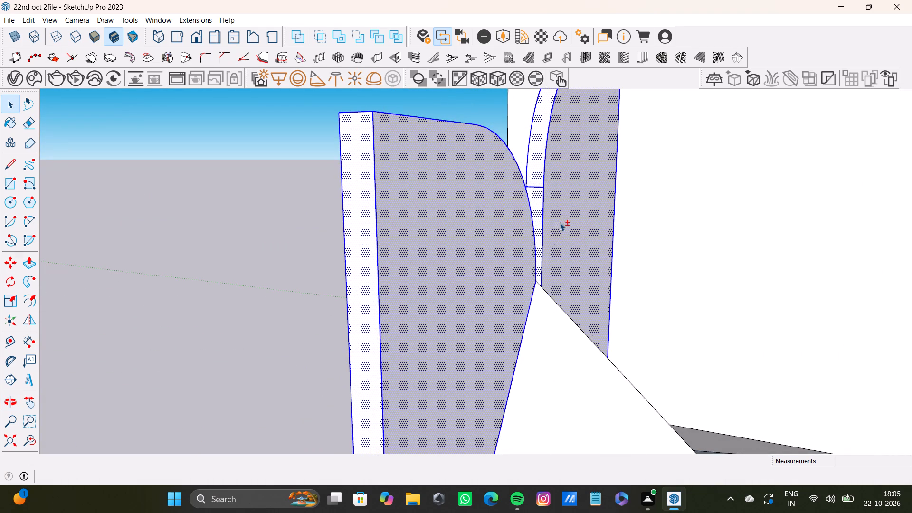
pyautogui.keyDown('shift'); pyautogui.scroll(-4, 542, 239); pyautogui.keyUp('shift')
pyautogui.moveTo(501, 256); pyautogui.dragTo(501, 289, button='middle')
pyautogui.keyDown('shift'); pyautogui.scroll(5, 446, 216); pyautogui.keyUp('shift')
pyautogui.keyDown('shift'); pyautogui.click(455, 197); pyautogui.keyUp('shift')
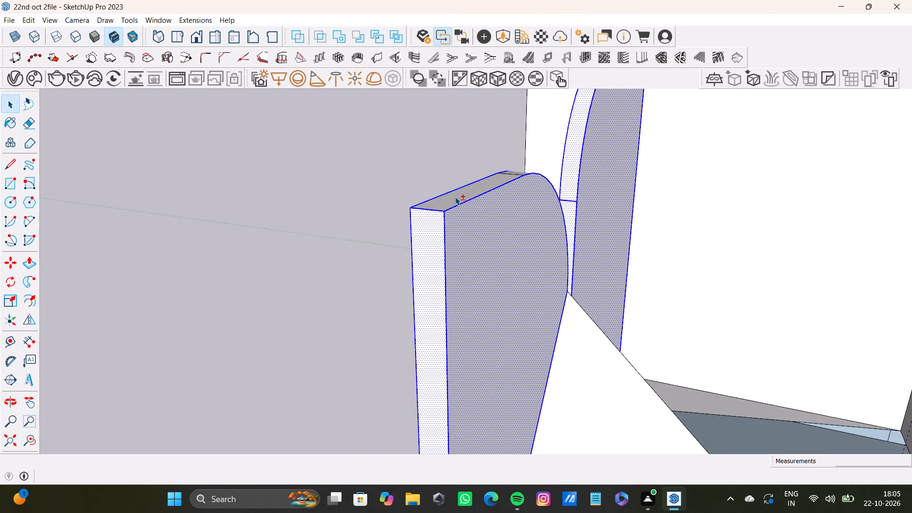
# Move the selected panels about 12 feet back along the green axis, up to the strips on the back wall.
pyautogui.keyDown('shift'); pyautogui.scroll(-3, 471, 196); pyautogui.keyUp('shift')
pyautogui.moveTo(469, 198); pyautogui.dragTo(637, 197, button='middle')
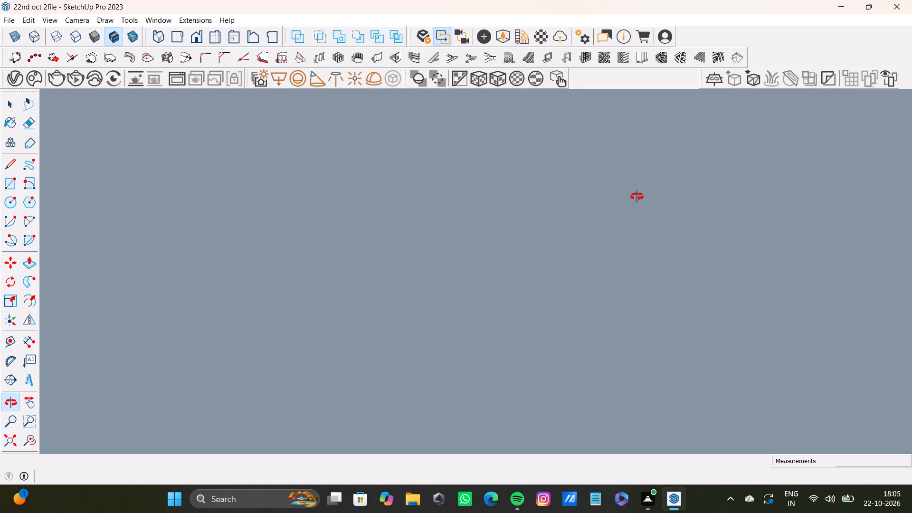
pyautogui.moveTo(637, 197); pyautogui.dragTo(639, 196, button='middle')
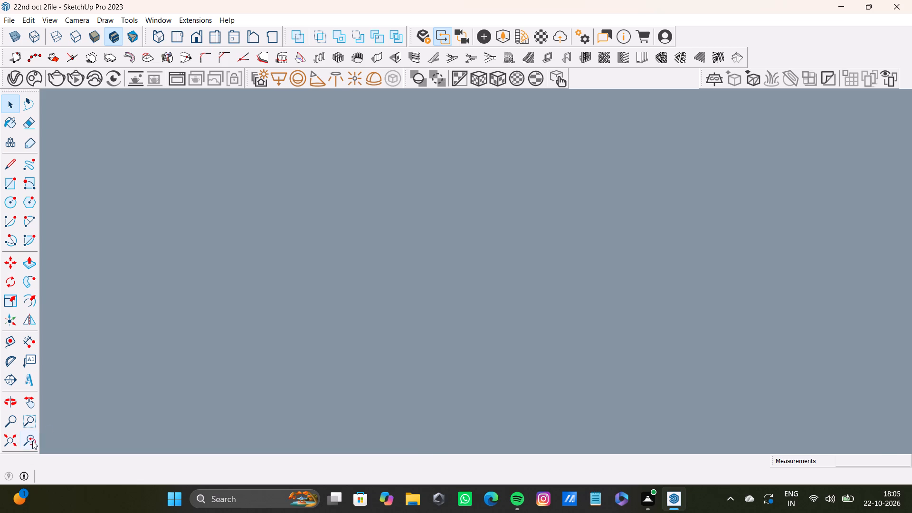
pyautogui.click(32, 441)
pyautogui.moveTo(7, 433); pyautogui.dragTo(7, 427)
pyautogui.moveTo(401, 348); pyautogui.dragTo(710, 318, button='middle')
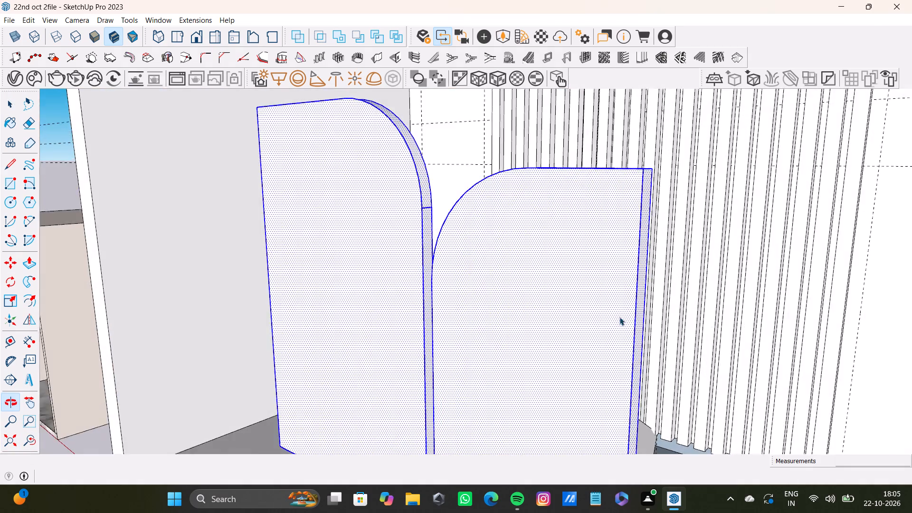
pyautogui.scroll(-6, 616, 317)
pyautogui.moveTo(592, 315); pyautogui.dragTo(660, 280, button='middle')
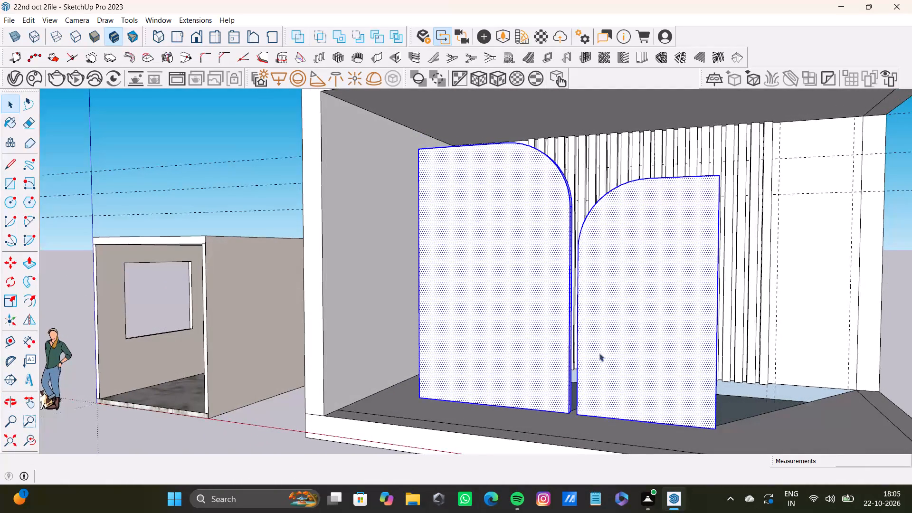
pyautogui.press('m')
pyautogui.click(421, 398)
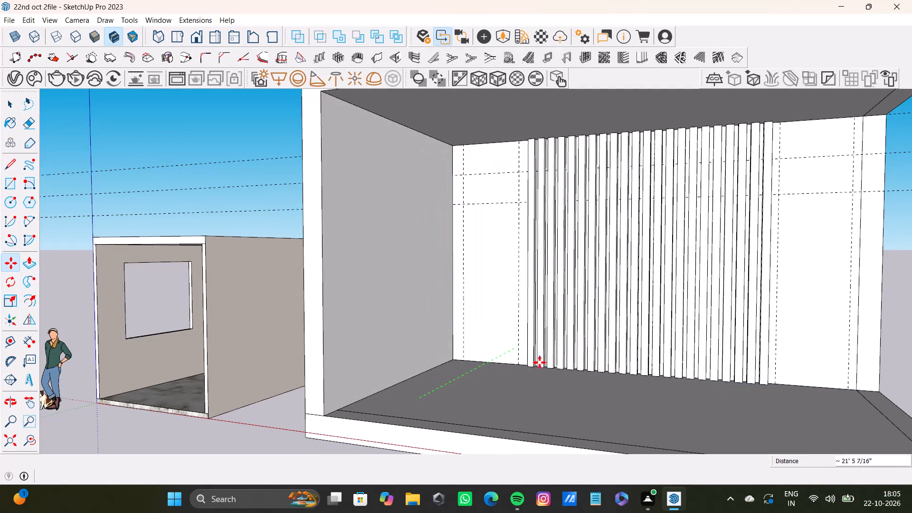
pyautogui.scroll(4, 544, 370)
pyautogui.scroll(-6, 532, 378)
pyautogui.keyDown('shift'); pyautogui.moveTo(568, 371); pyautogui.dragTo(567, 370, button='middle'); pyautogui.keyUp('shift')
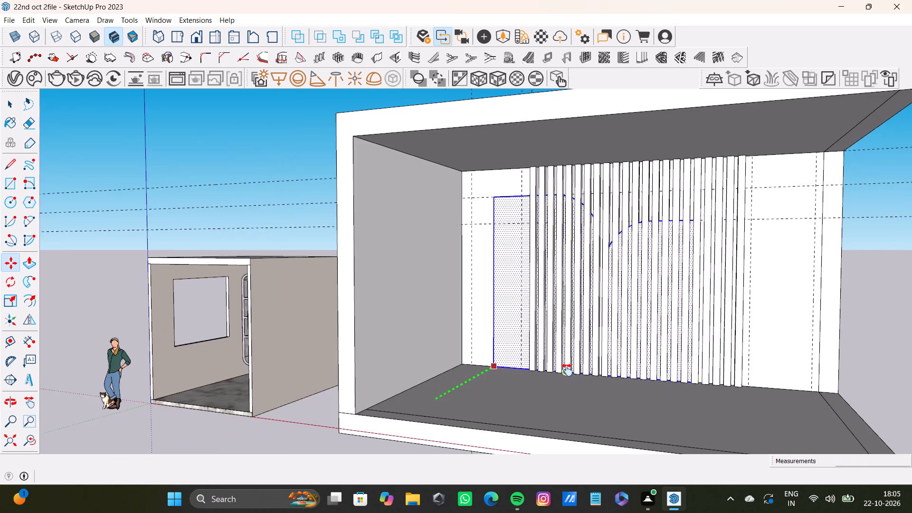
pyautogui.keyDown('shift'); pyautogui.moveTo(567, 370); pyautogui.dragTo(483, 383, button='middle'); pyautogui.keyUp('shift')
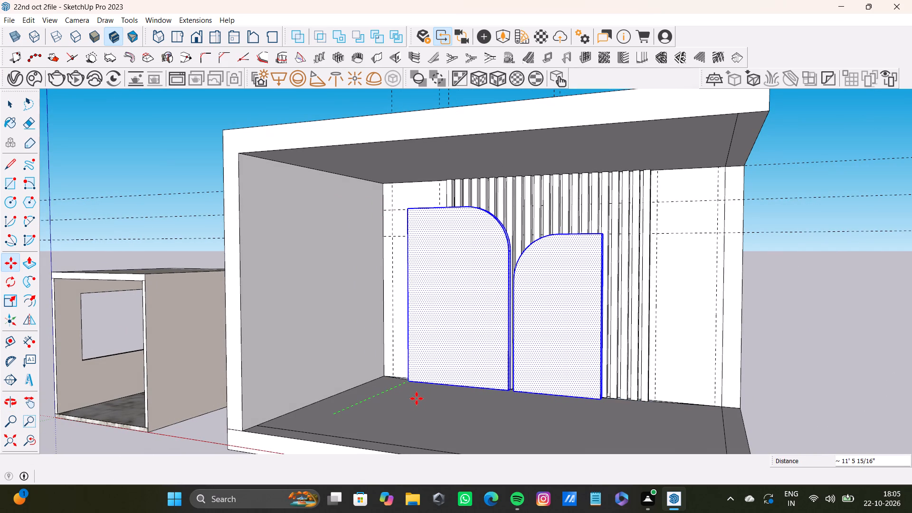
pyautogui.scroll(5, 420, 388)
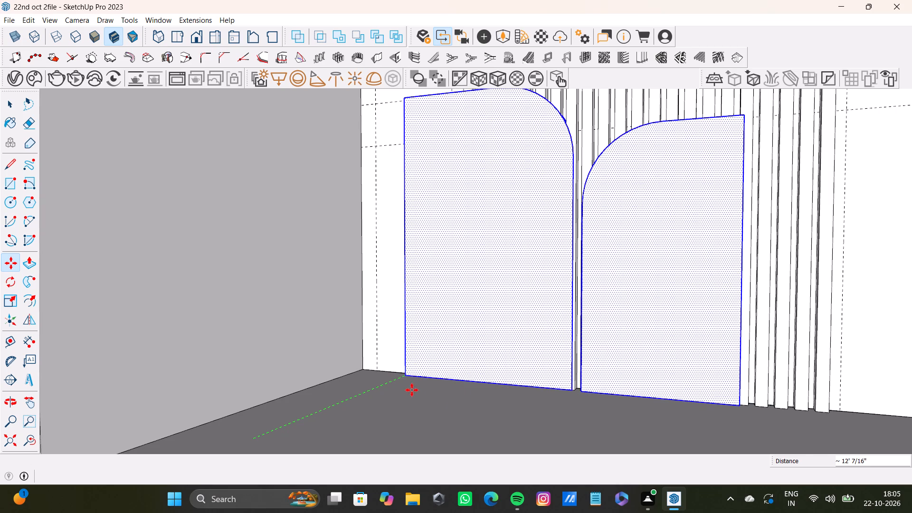
pyautogui.click(411, 390)
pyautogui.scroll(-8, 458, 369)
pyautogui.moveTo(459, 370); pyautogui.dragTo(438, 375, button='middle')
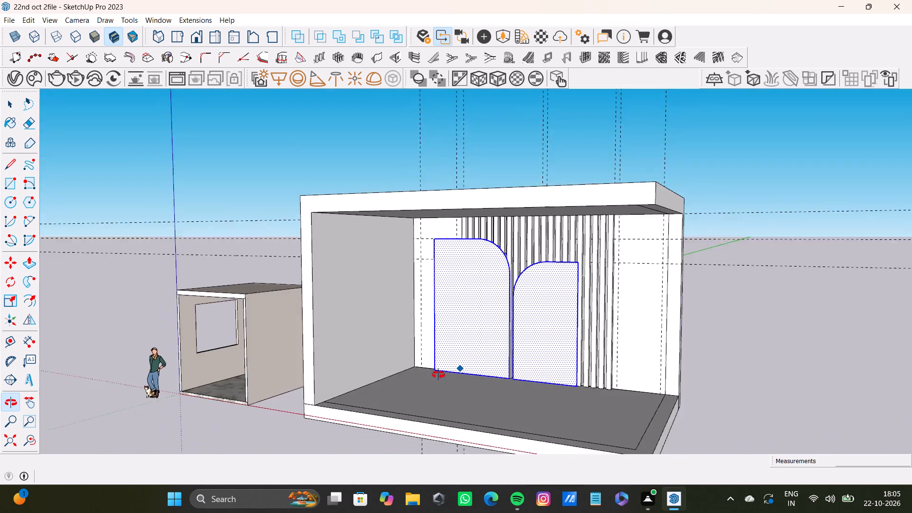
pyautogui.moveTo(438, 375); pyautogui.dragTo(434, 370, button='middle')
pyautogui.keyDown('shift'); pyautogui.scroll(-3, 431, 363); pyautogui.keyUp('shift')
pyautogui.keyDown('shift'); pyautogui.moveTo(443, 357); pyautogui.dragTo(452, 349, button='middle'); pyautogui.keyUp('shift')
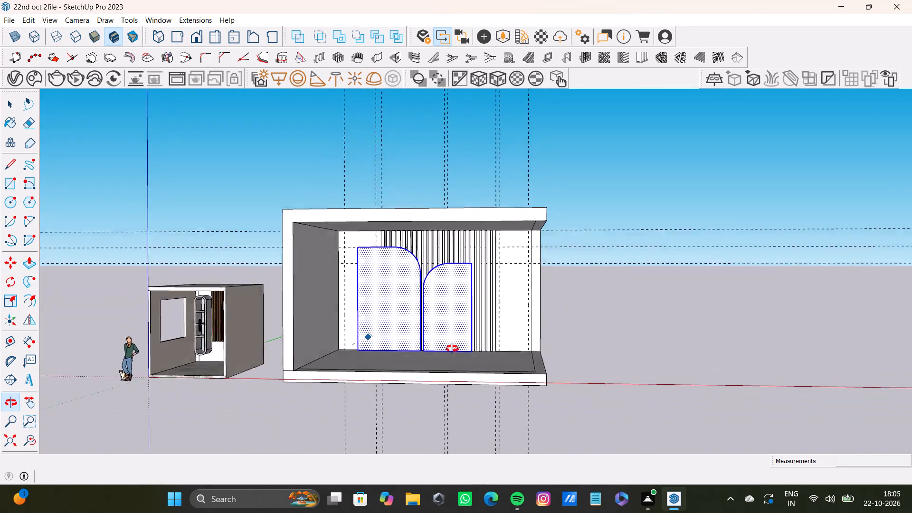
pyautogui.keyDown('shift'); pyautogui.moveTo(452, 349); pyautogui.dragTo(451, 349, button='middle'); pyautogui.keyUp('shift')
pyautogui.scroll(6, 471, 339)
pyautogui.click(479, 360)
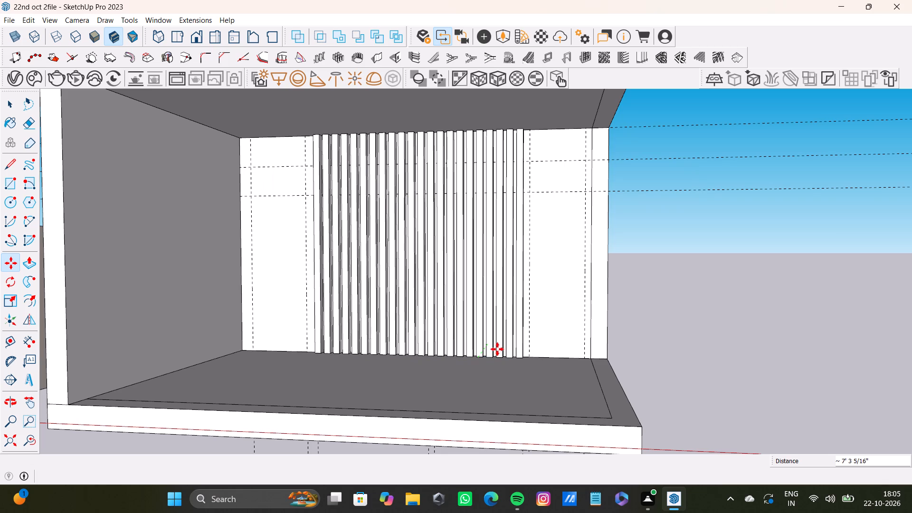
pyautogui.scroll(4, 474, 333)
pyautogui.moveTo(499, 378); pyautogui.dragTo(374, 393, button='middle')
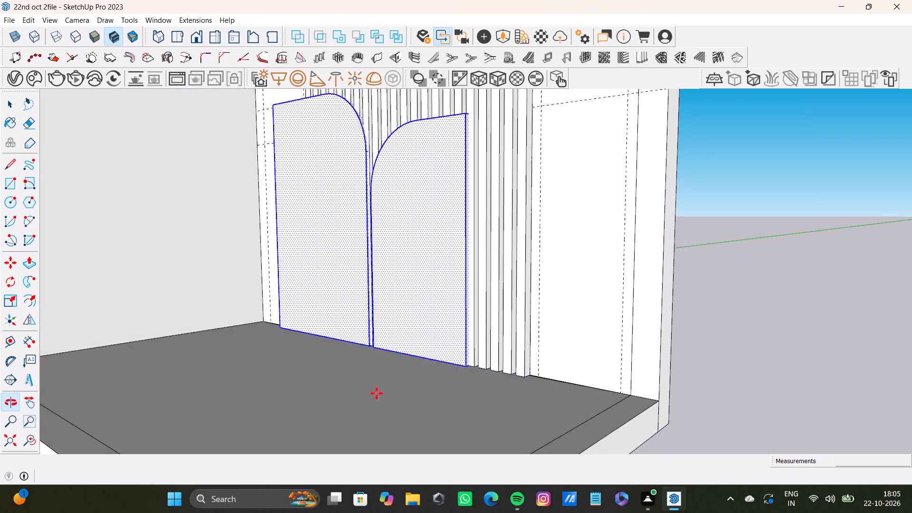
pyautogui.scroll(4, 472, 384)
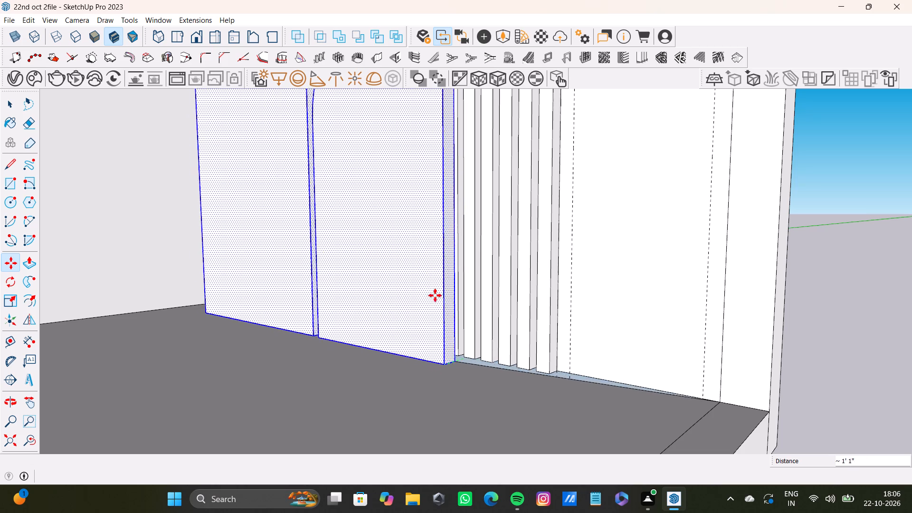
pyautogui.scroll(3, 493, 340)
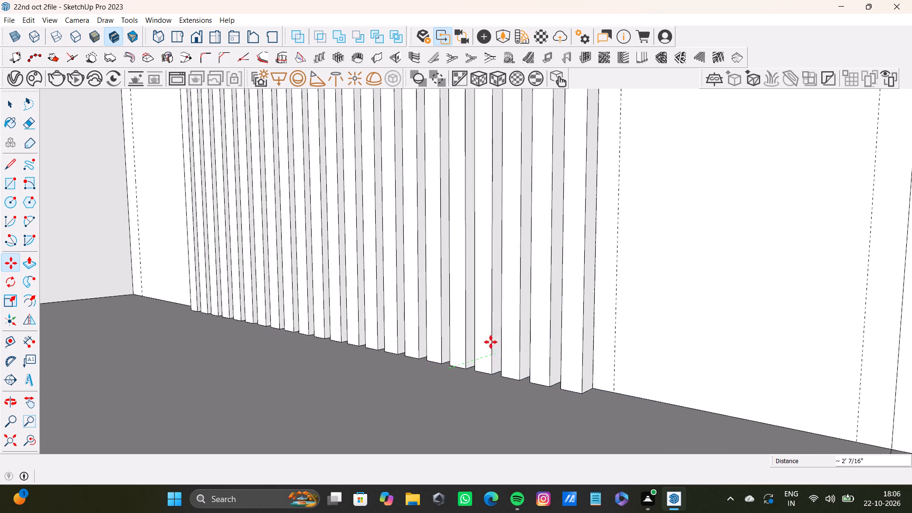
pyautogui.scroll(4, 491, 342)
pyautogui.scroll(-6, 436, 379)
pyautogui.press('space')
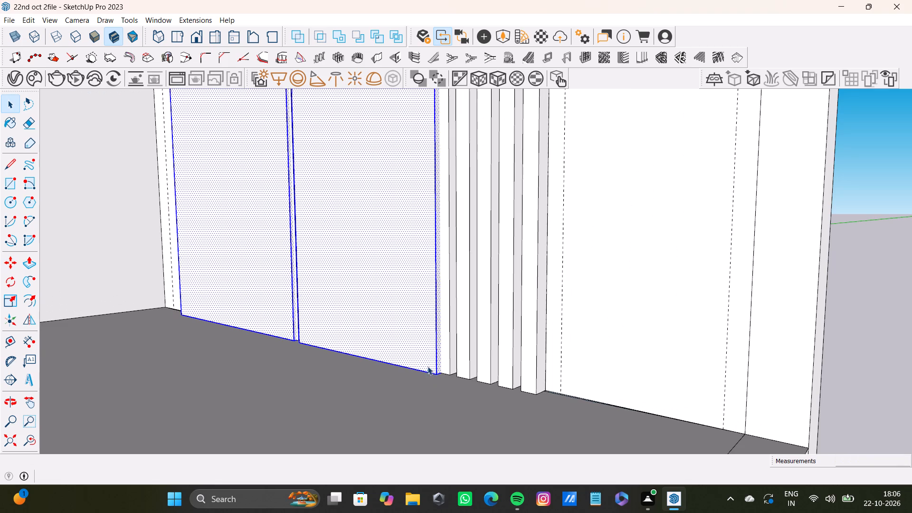
# Move the two panels about 2 feet forward from the vertical strips, using the shorter panel's bottom outer corner as base point.
pyautogui.scroll(-9, 427, 366)
pyautogui.moveTo(419, 366); pyautogui.dragTo(408, 355, button='middle')
pyautogui.scroll(13, 425, 368)
pyautogui.press('m')
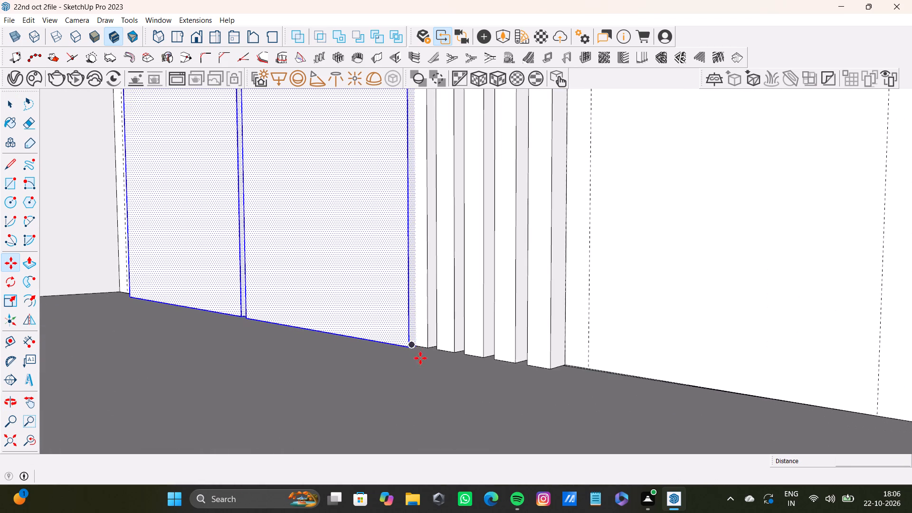
pyautogui.click(409, 348)
pyautogui.click(332, 363)
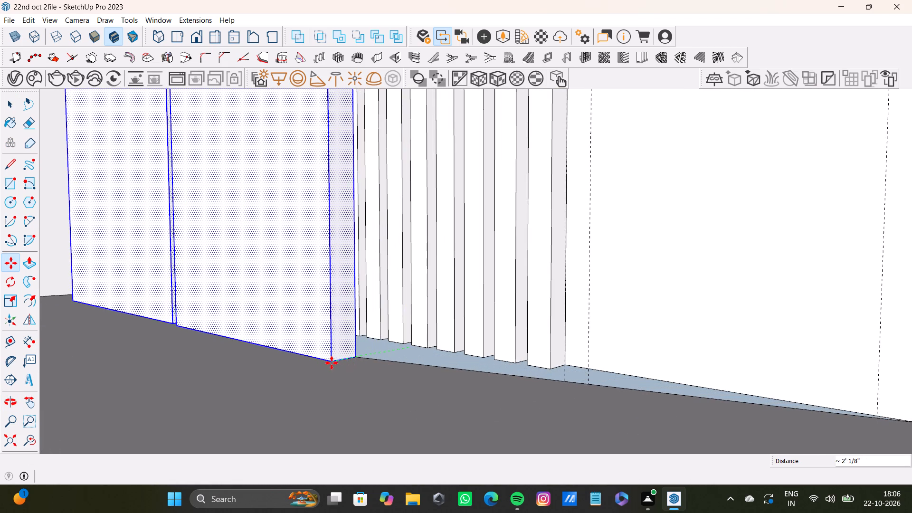
# Move the panels along the red axis by about 3' 7" towards the outer edge of the last vertical strip.
pyautogui.click(354, 361)
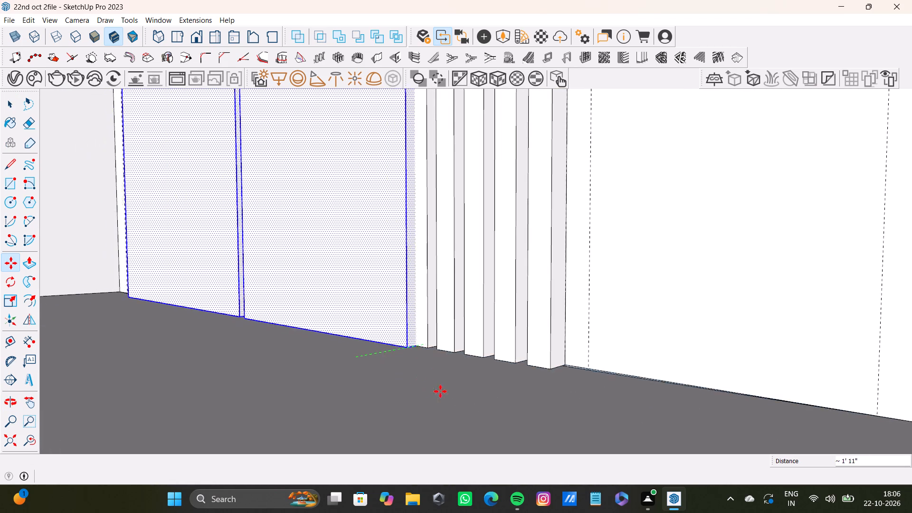
pyautogui.press('Right')
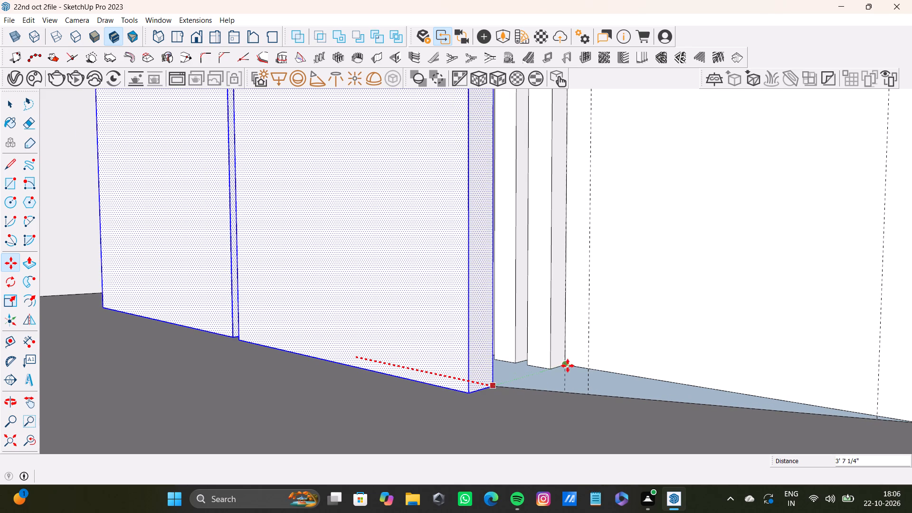
pyautogui.click(579, 373)
# Move the panels about 1' 6" back along the green axis, close in front of the vertical strips.
pyautogui.click(450, 390)
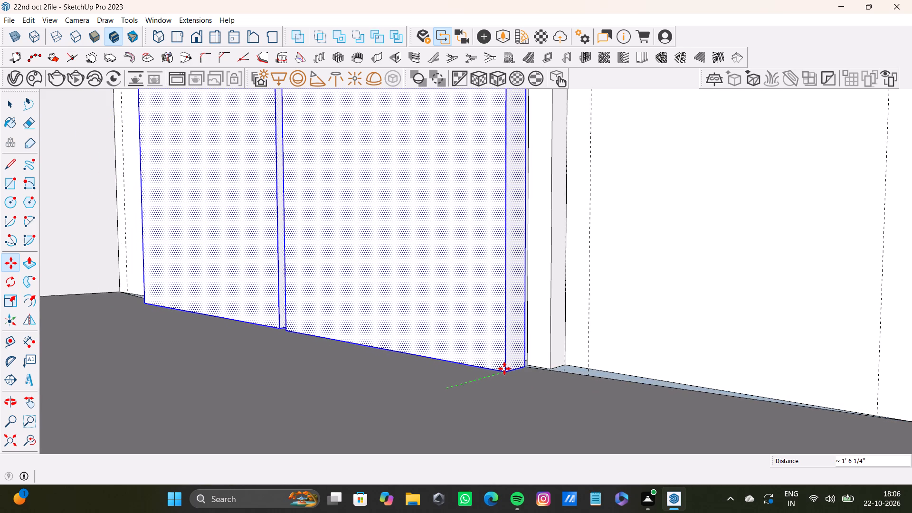
pyautogui.click(507, 369)
pyautogui.scroll(-5, 474, 388)
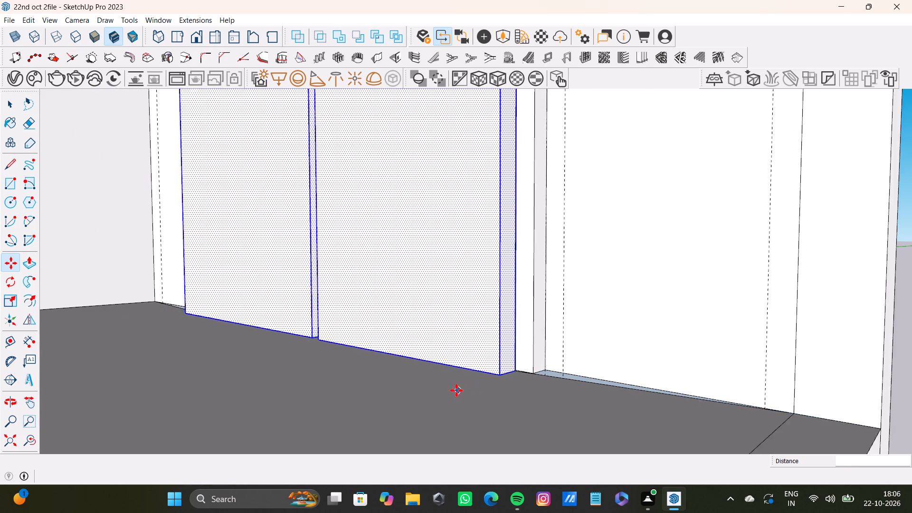
pyautogui.scroll(-9, 456, 390)
pyautogui.moveTo(437, 382); pyautogui.dragTo(582, 381, button='middle')
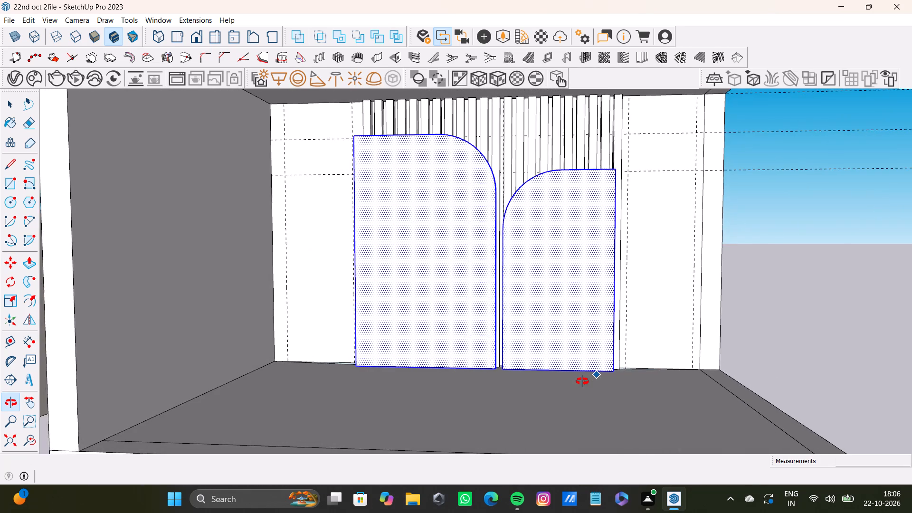
pyautogui.moveTo(582, 381); pyautogui.dragTo(579, 370, button='middle')
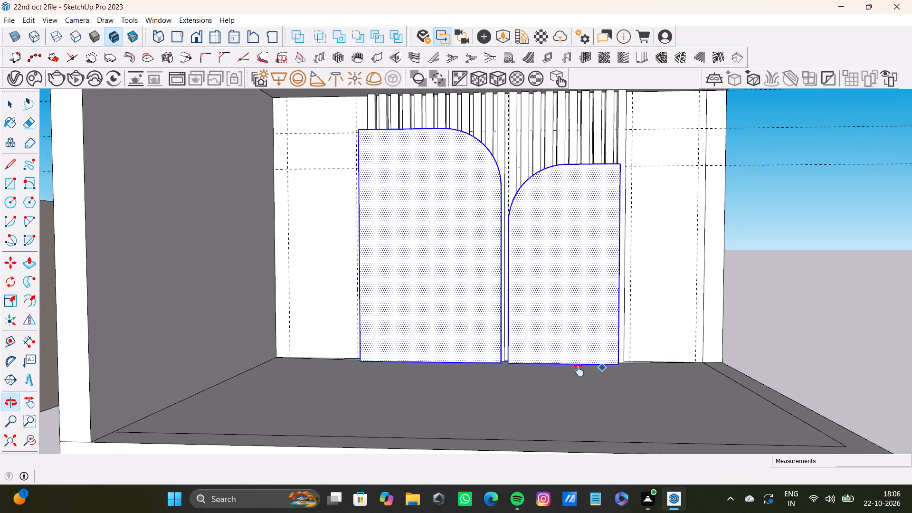
pyautogui.moveTo(579, 370); pyautogui.dragTo(412, 360, button='middle')
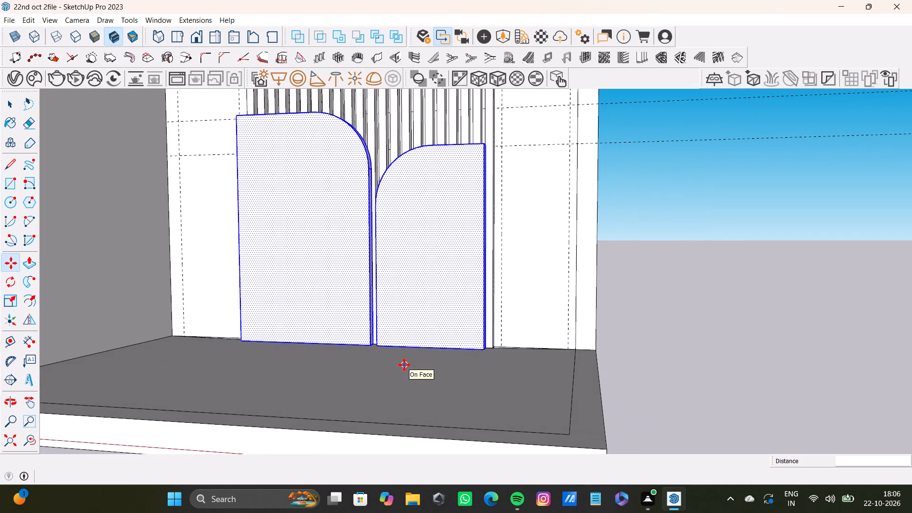